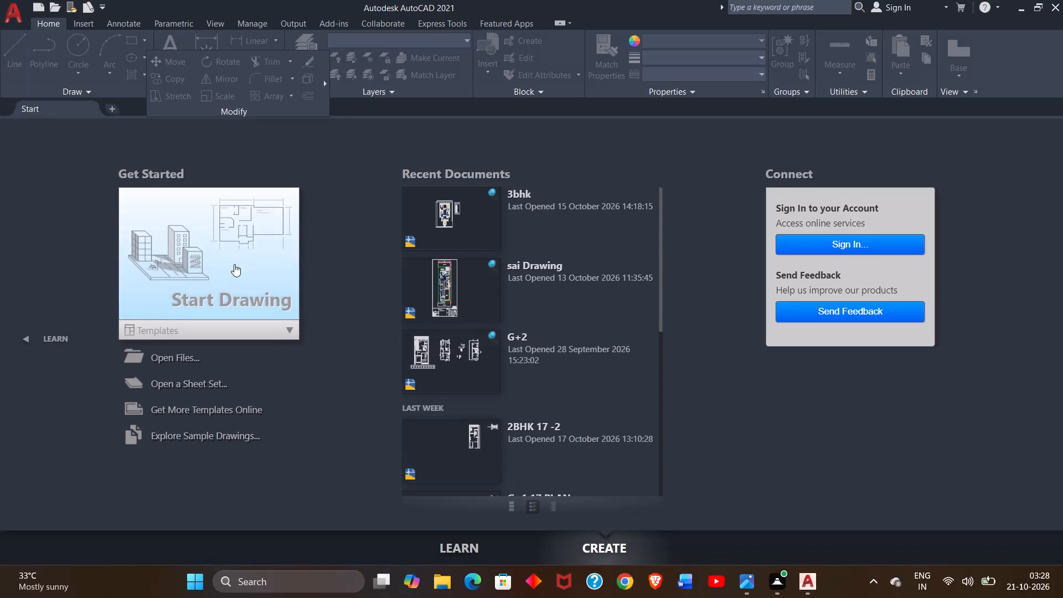
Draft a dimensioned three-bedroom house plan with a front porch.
Start a new blank drawing.
left_click(229, 263)
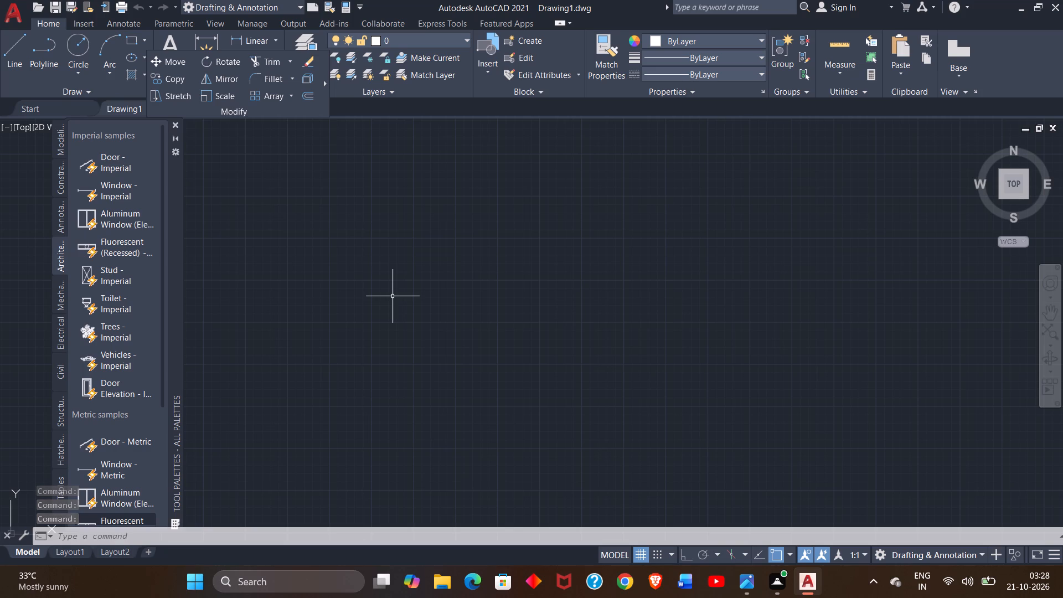
Review the Open and Save settings in the Options dialog and apply them.
type("opt")
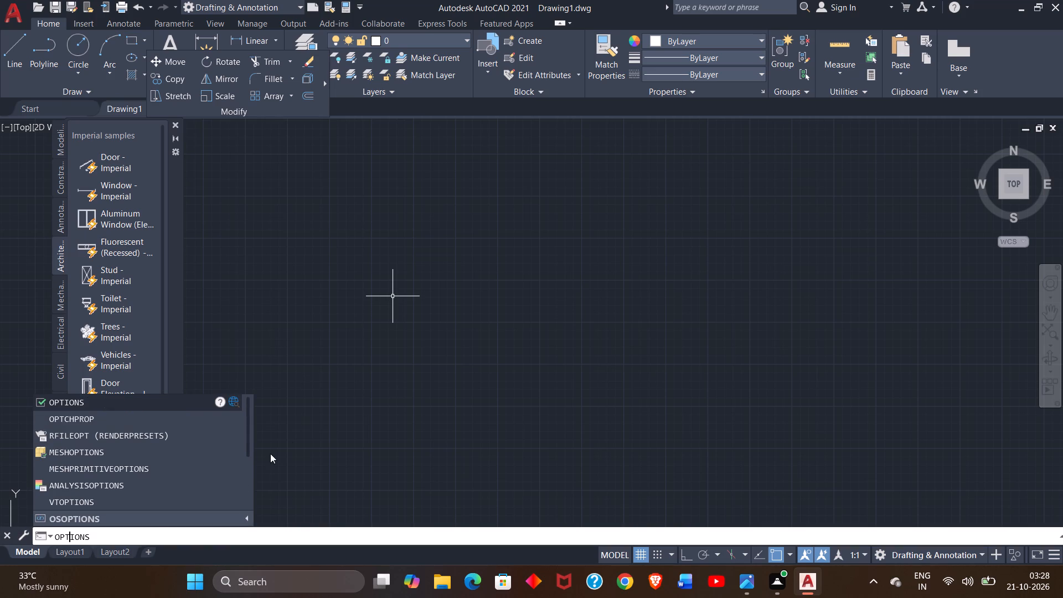
left_click(138, 408)
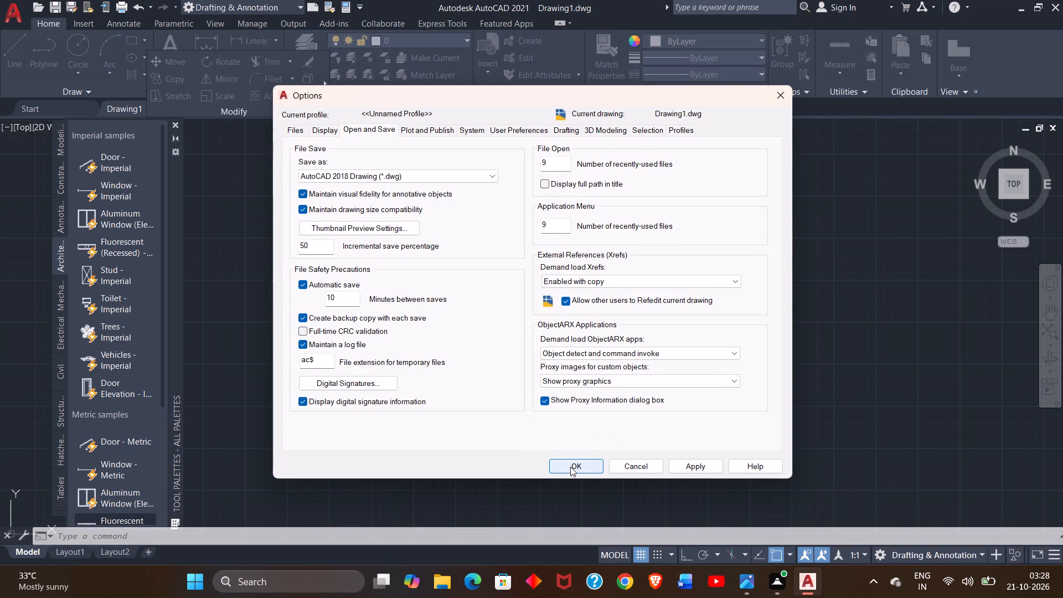
left_click(695, 473)
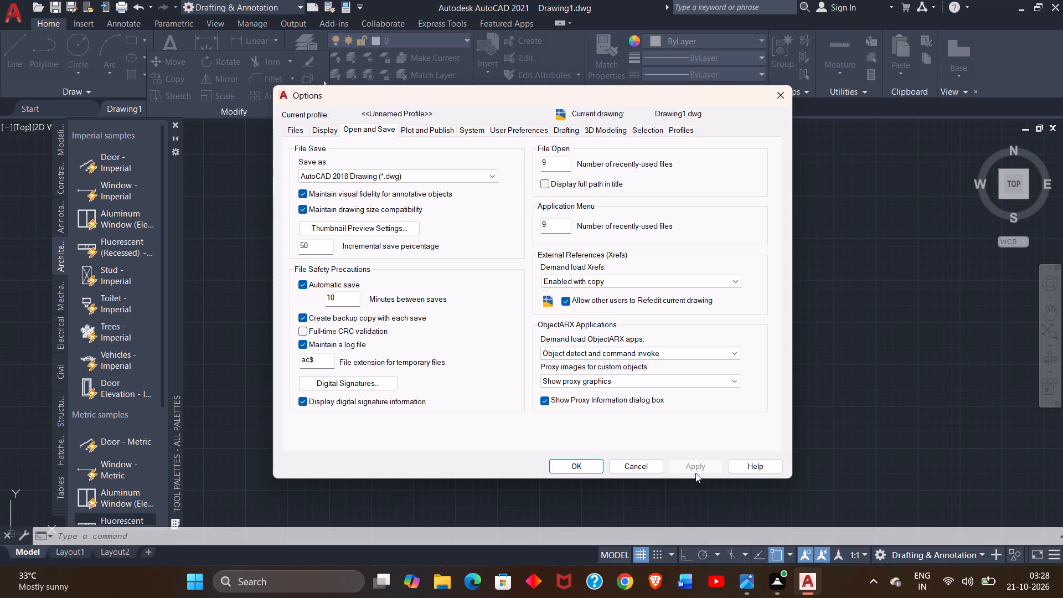
left_click(577, 471)
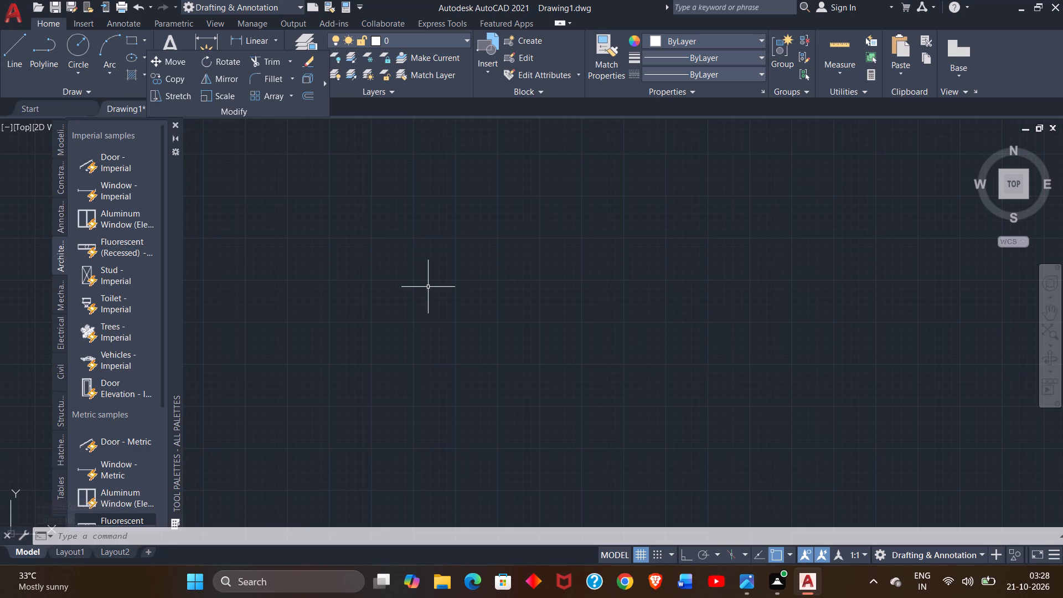
Set the drawing units to Architectural length with 0'-0 1/2" precision and an insertion scale of Inches.
type("un")
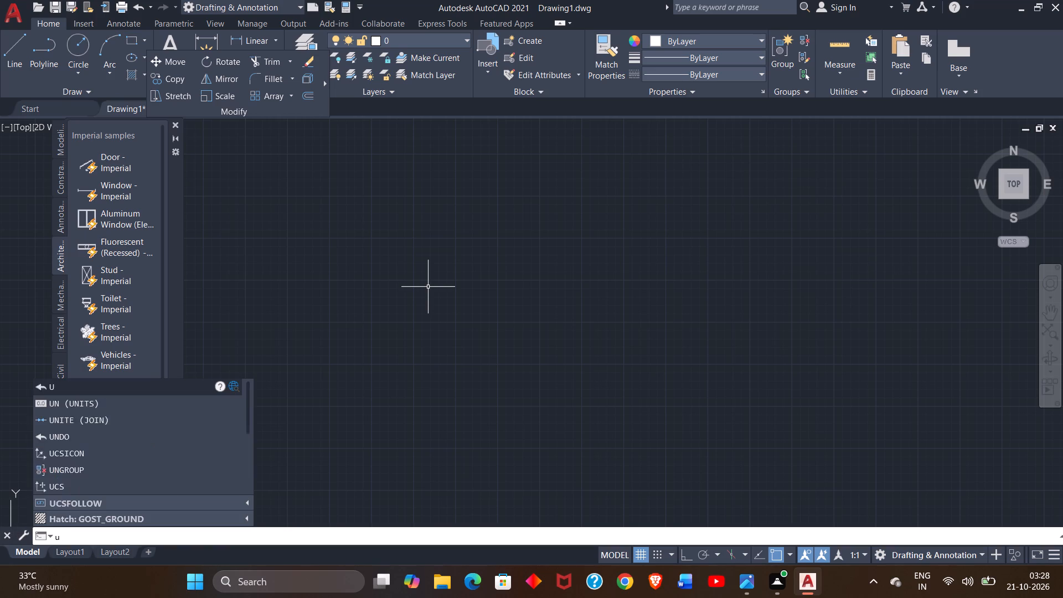
left_click(162, 386)
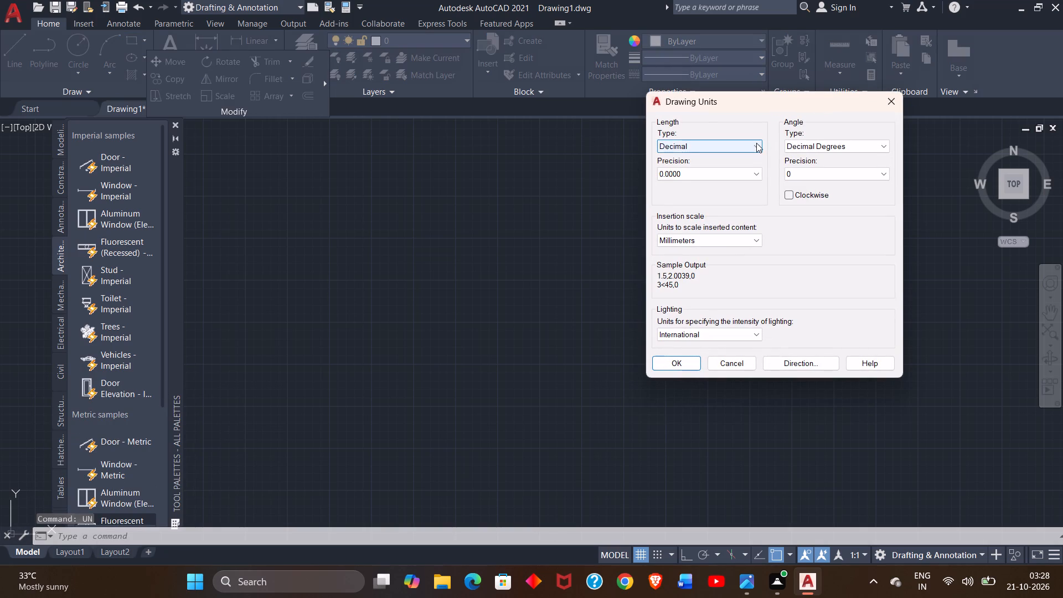
left_click(755, 143)
left_click(716, 158)
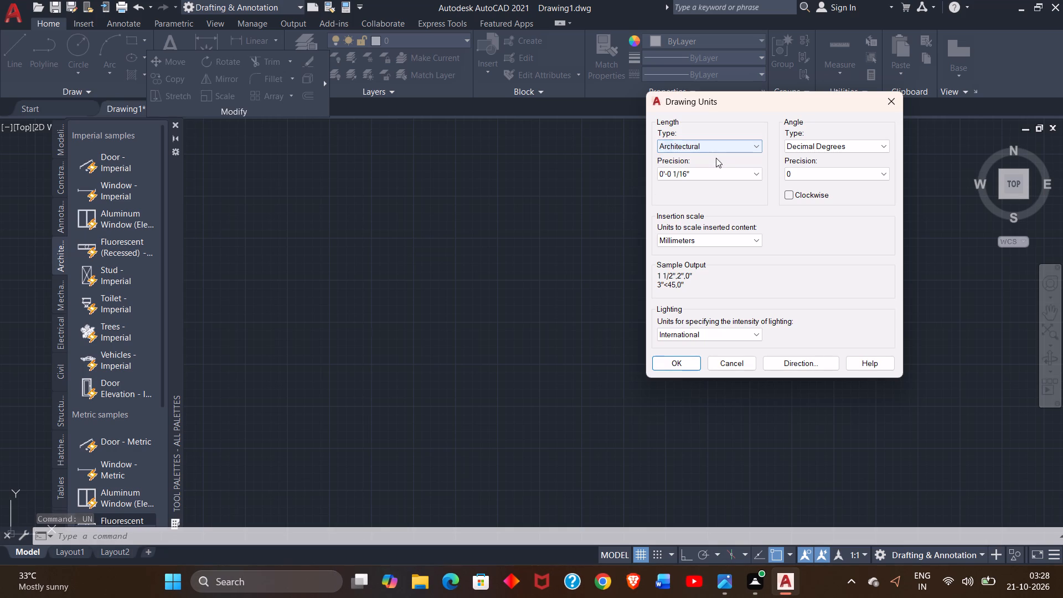
left_click(724, 172)
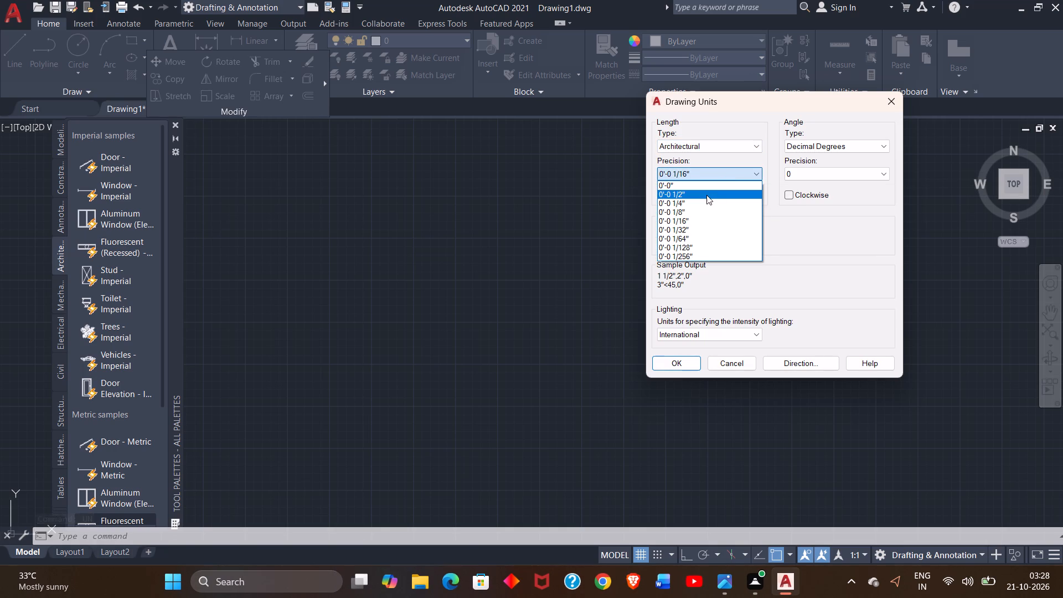
left_click(706, 195)
left_click(692, 241)
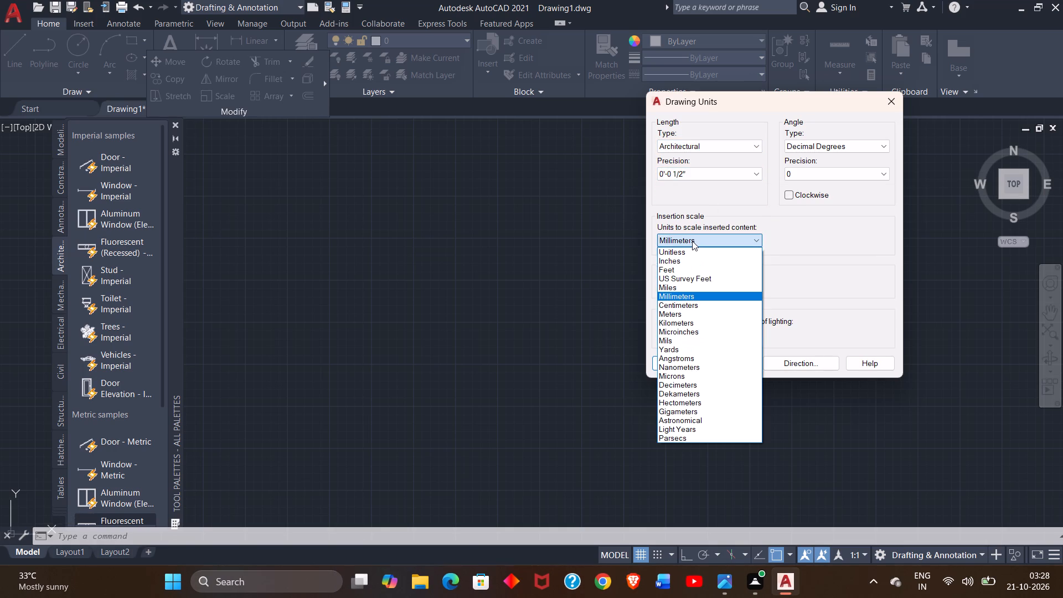
left_click(684, 264)
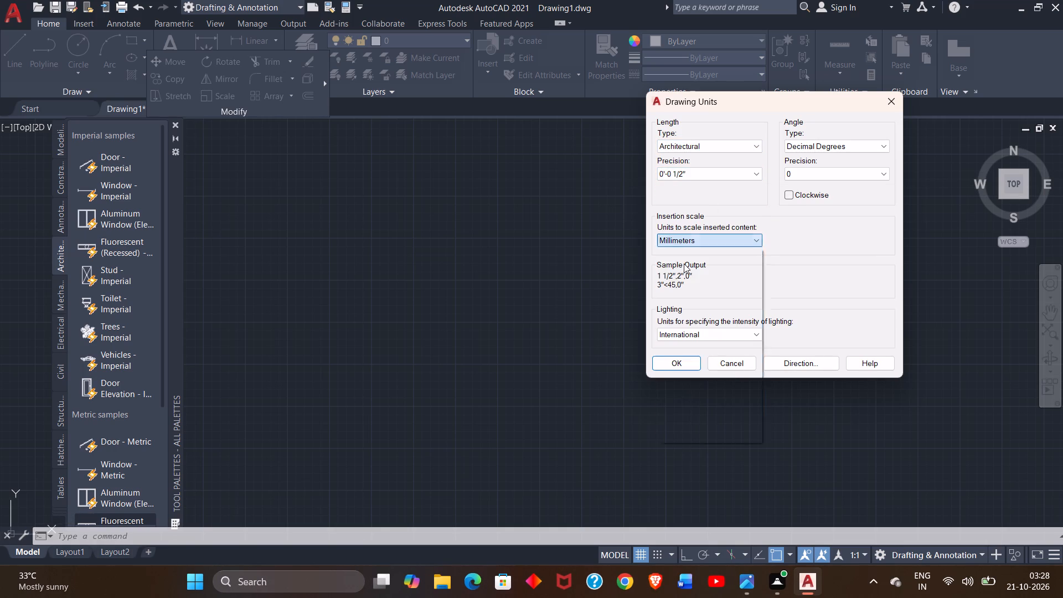
left_click(670, 367)
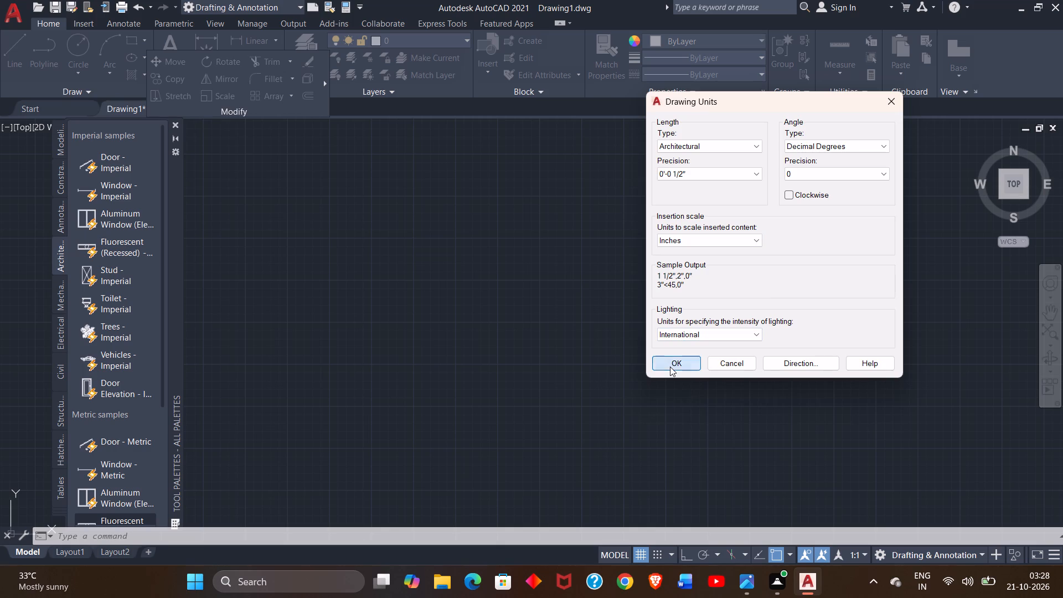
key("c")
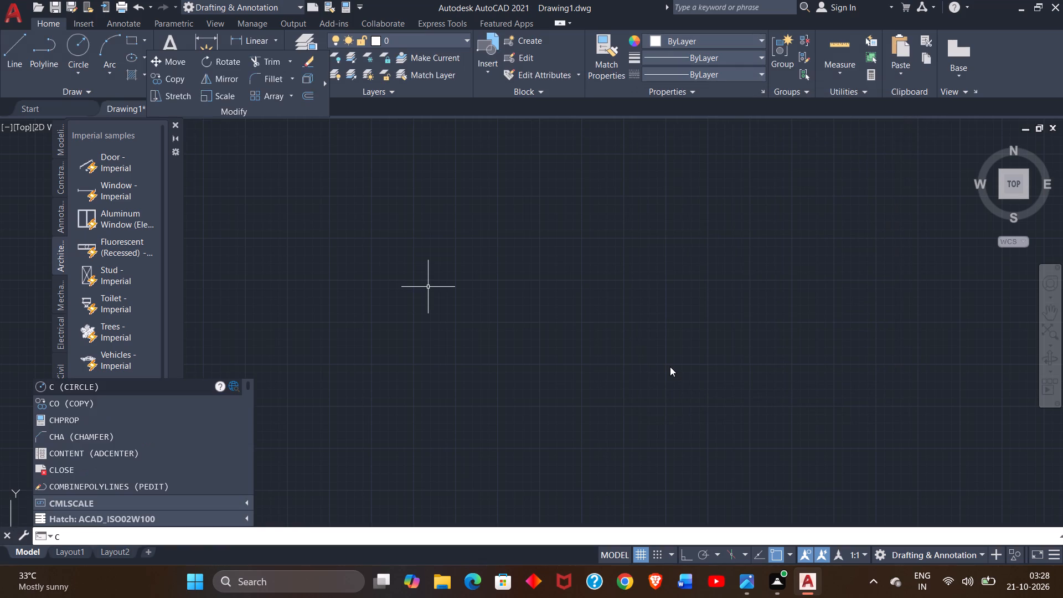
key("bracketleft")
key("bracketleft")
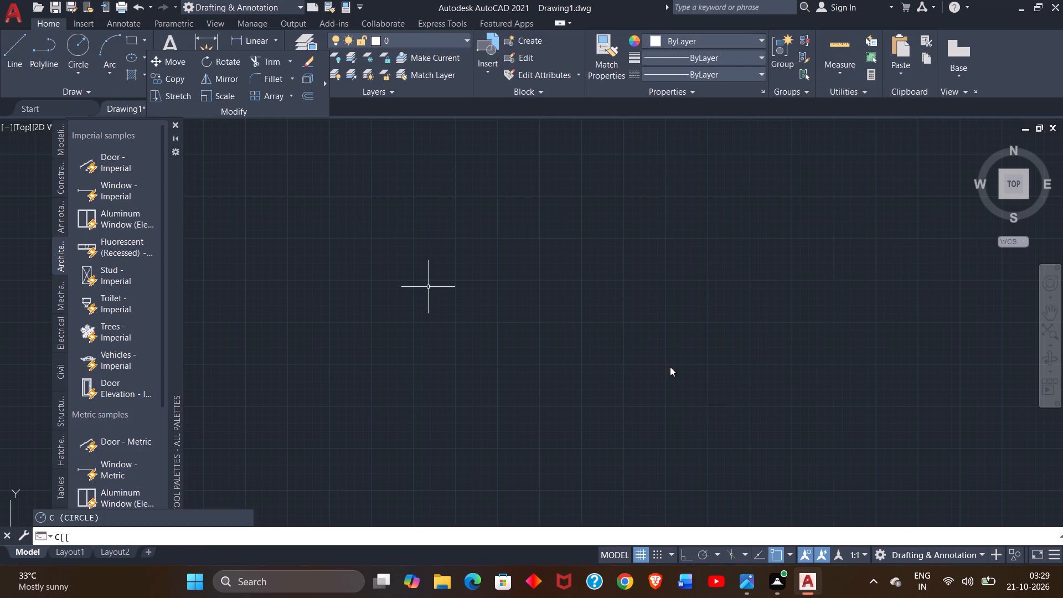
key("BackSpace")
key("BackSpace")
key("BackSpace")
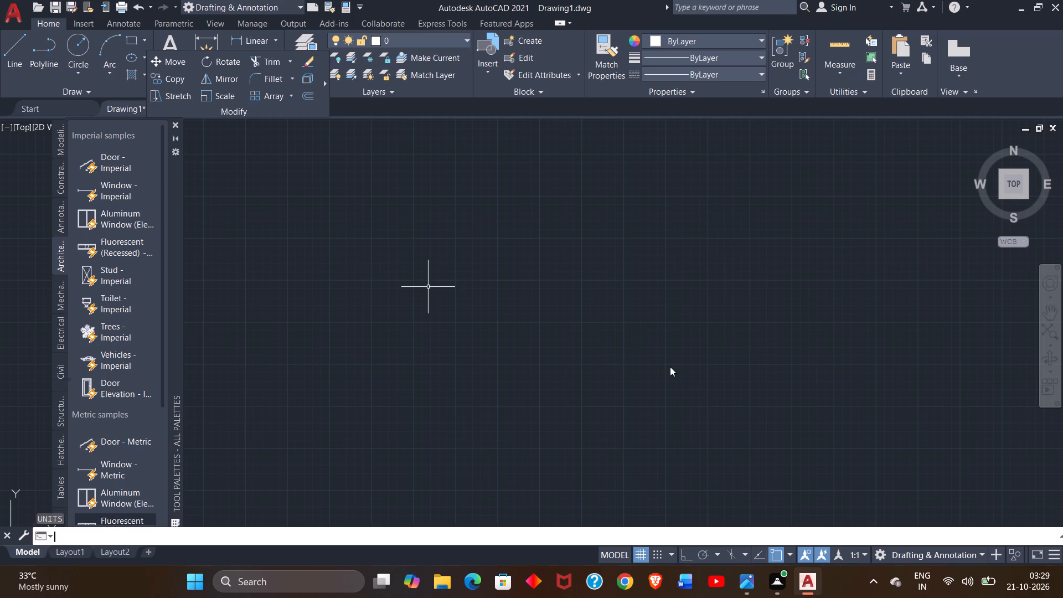
Create a dimension style based on ISO-25 with Architectural primary units and 0'-0 1/2" precision, and make it current.
key("d")
key("Return")
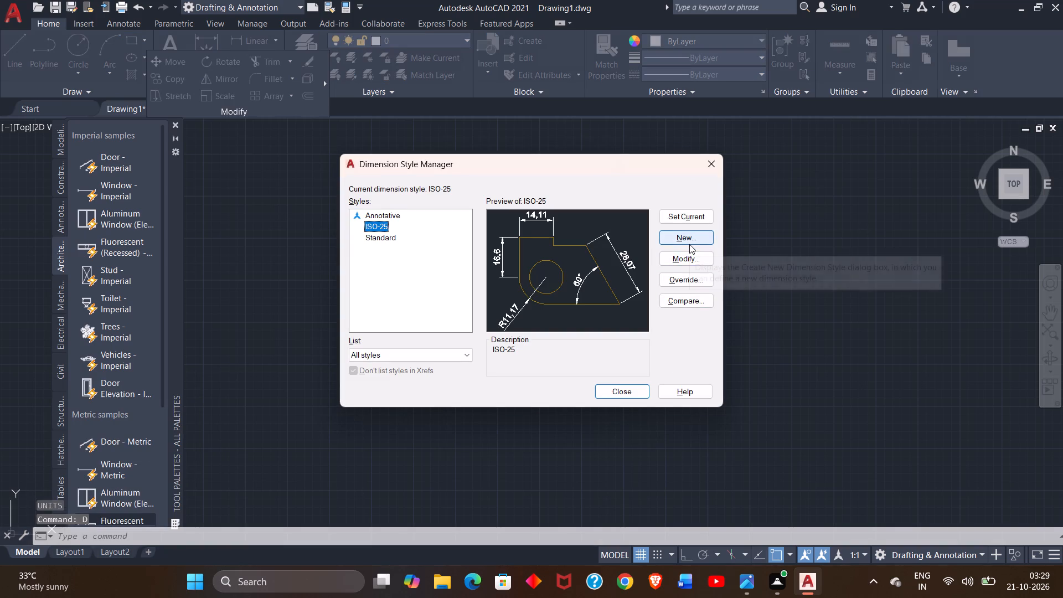
left_click(689, 244)
left_click(657, 186)
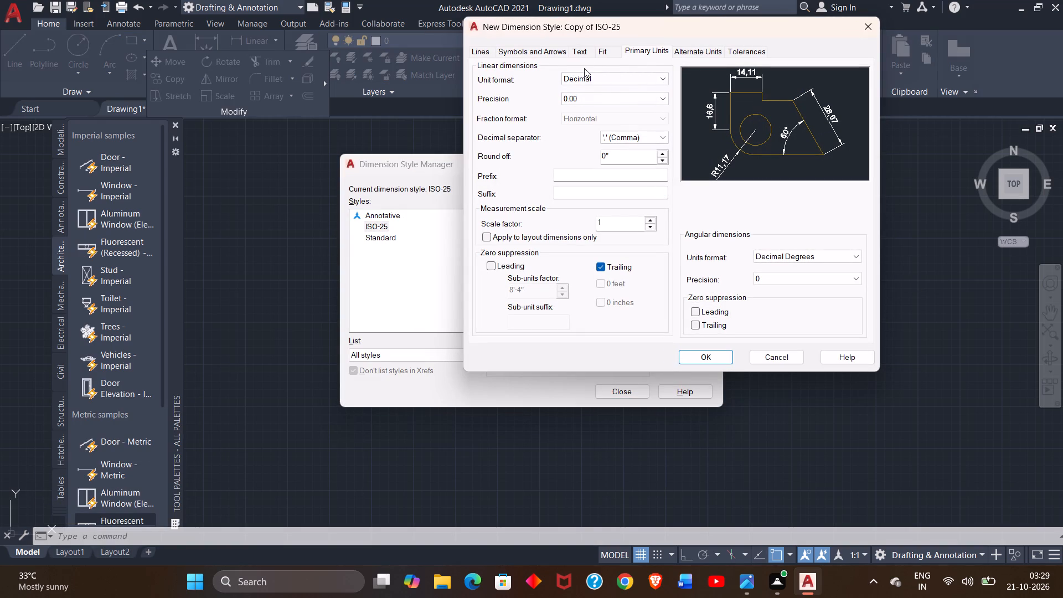
left_click(606, 80)
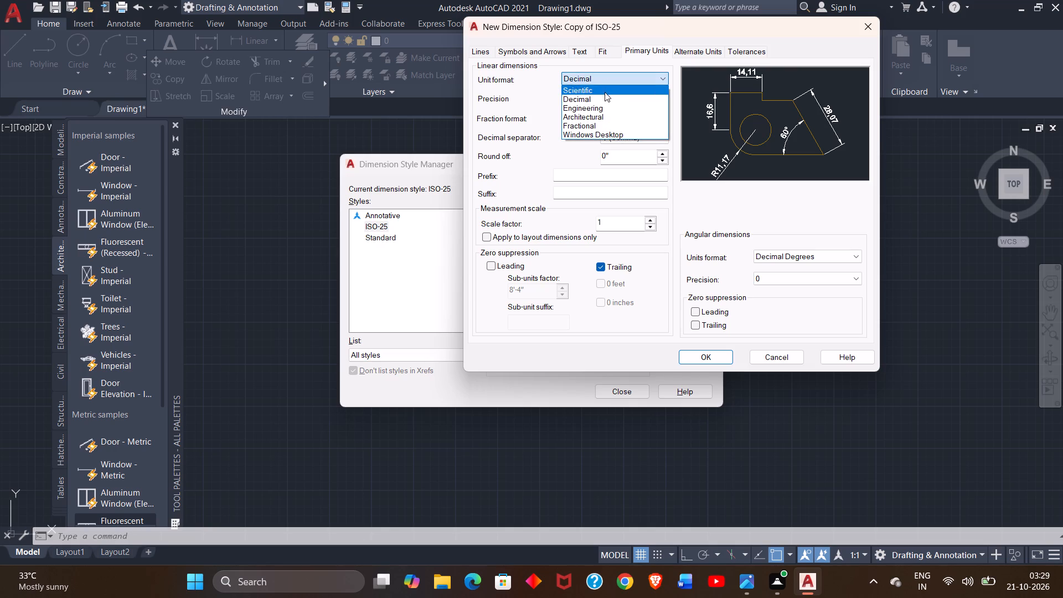
left_click(607, 120)
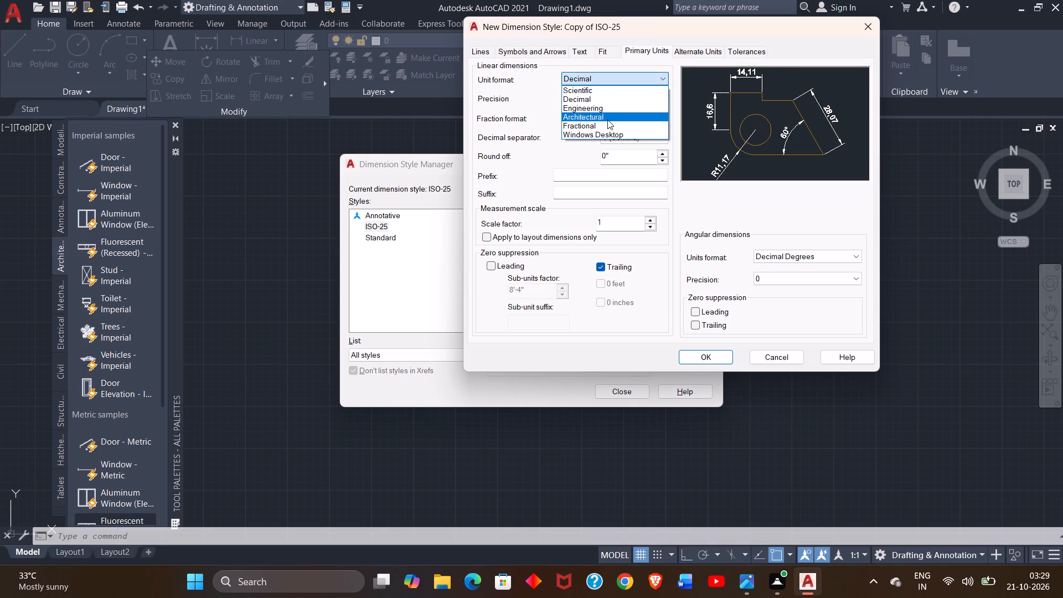
left_click(616, 105)
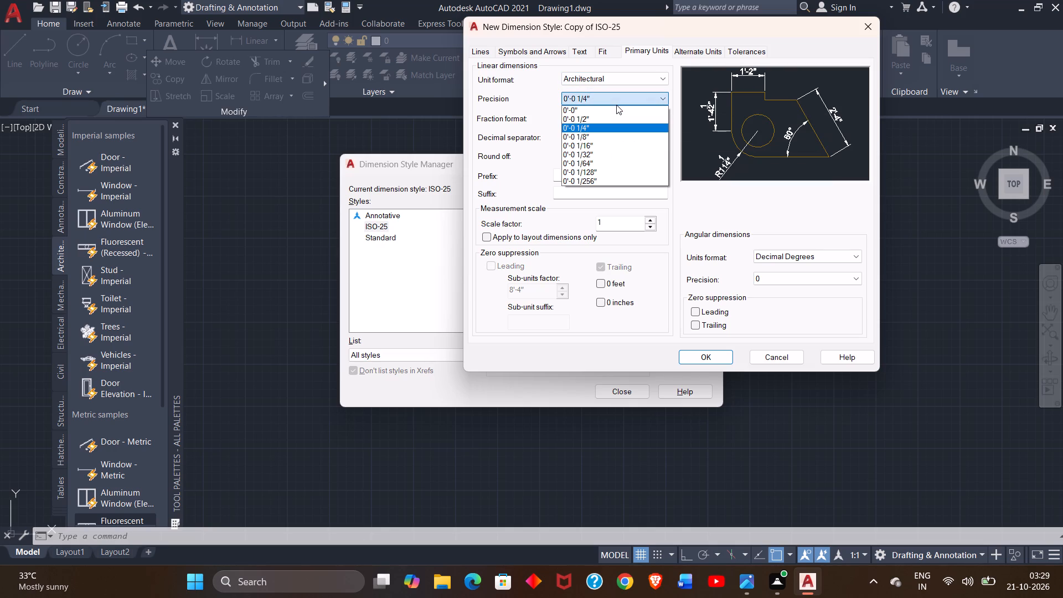
left_click(615, 117)
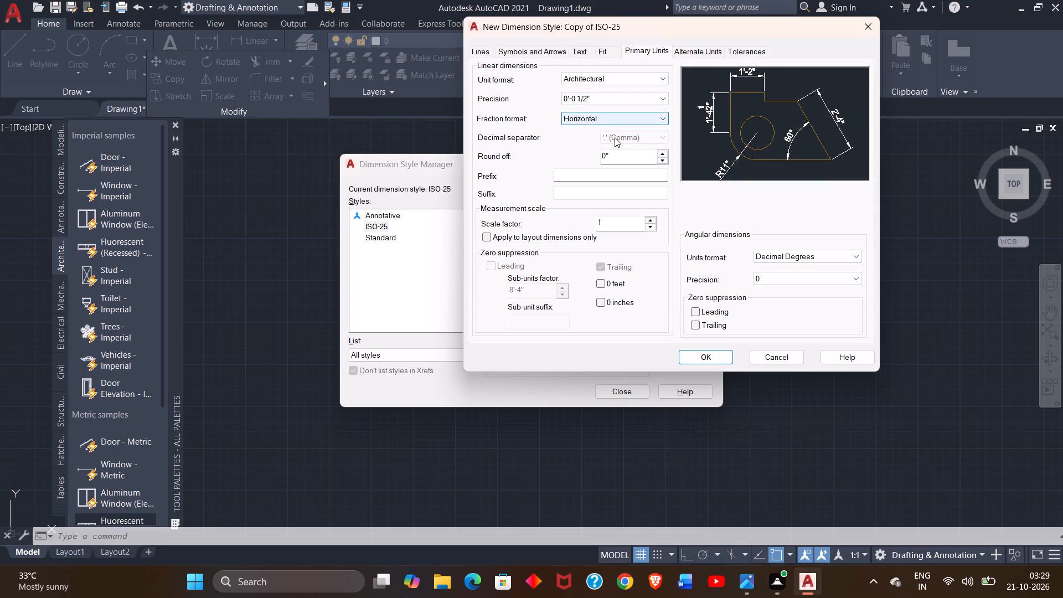
left_click(705, 353)
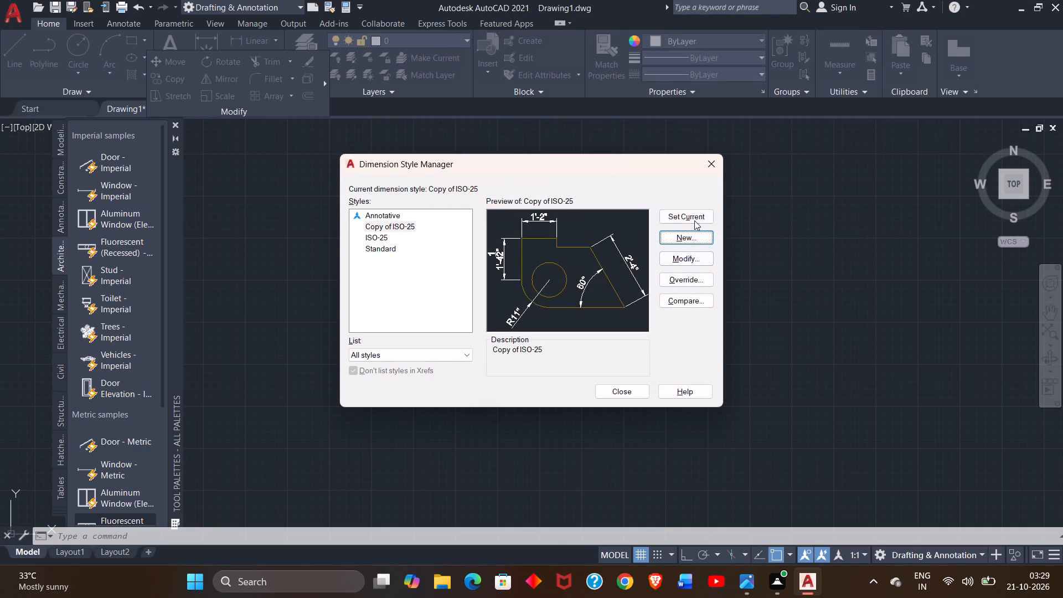
left_click(694, 216)
left_click(623, 393)
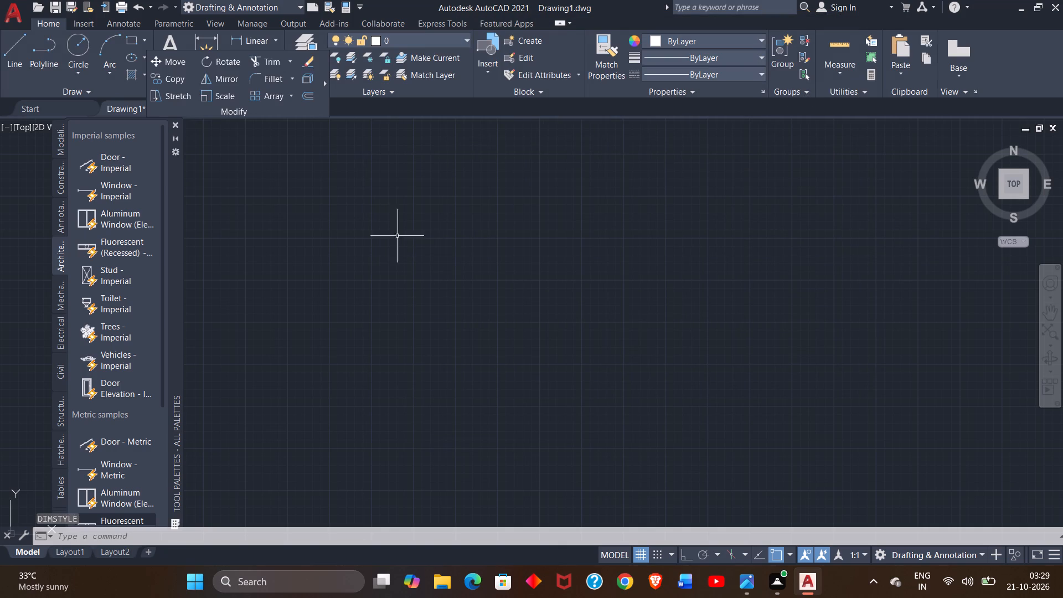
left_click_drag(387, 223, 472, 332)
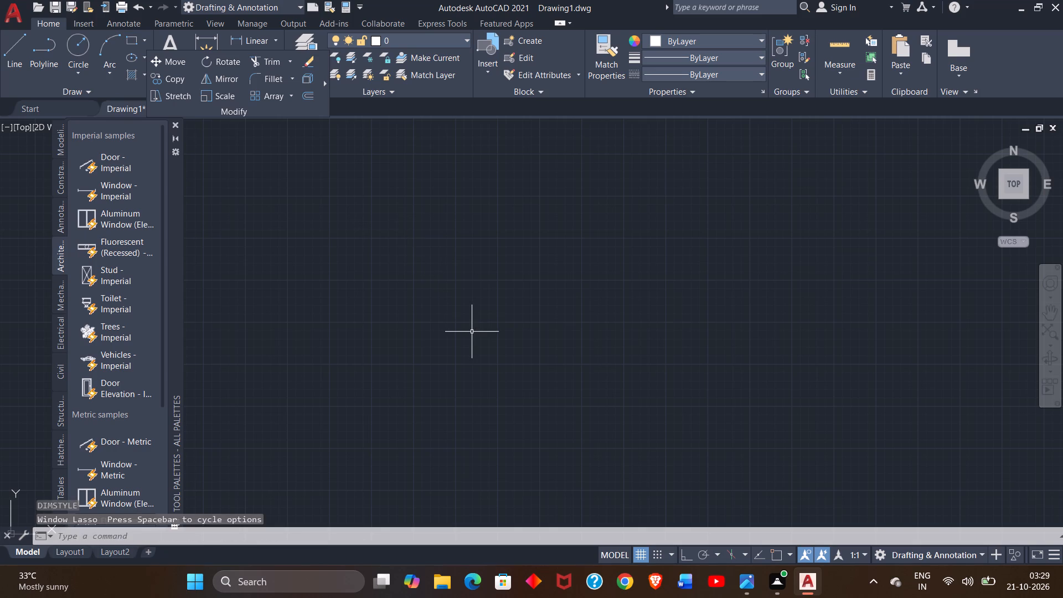
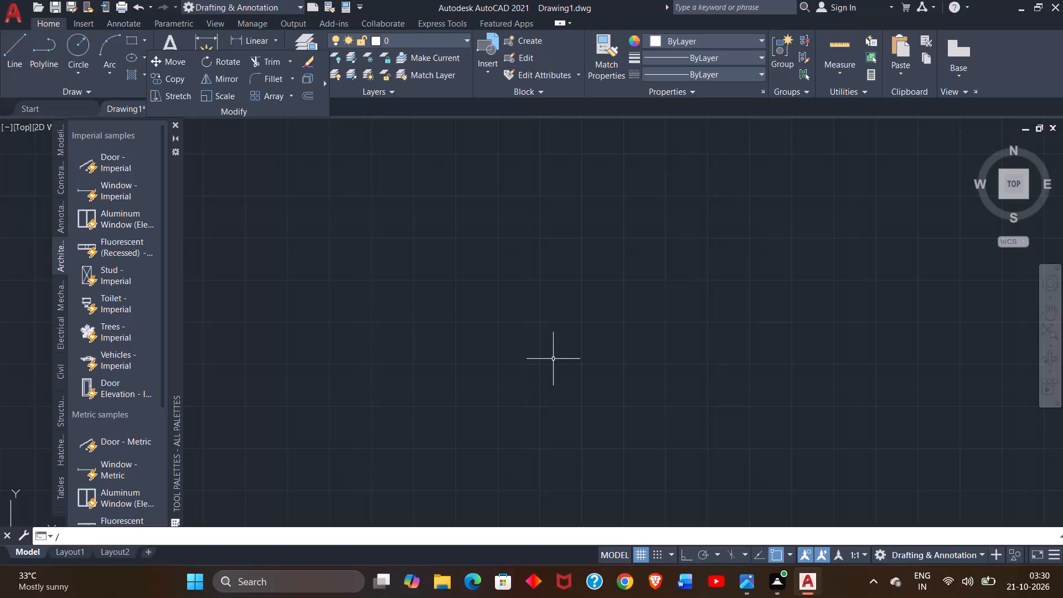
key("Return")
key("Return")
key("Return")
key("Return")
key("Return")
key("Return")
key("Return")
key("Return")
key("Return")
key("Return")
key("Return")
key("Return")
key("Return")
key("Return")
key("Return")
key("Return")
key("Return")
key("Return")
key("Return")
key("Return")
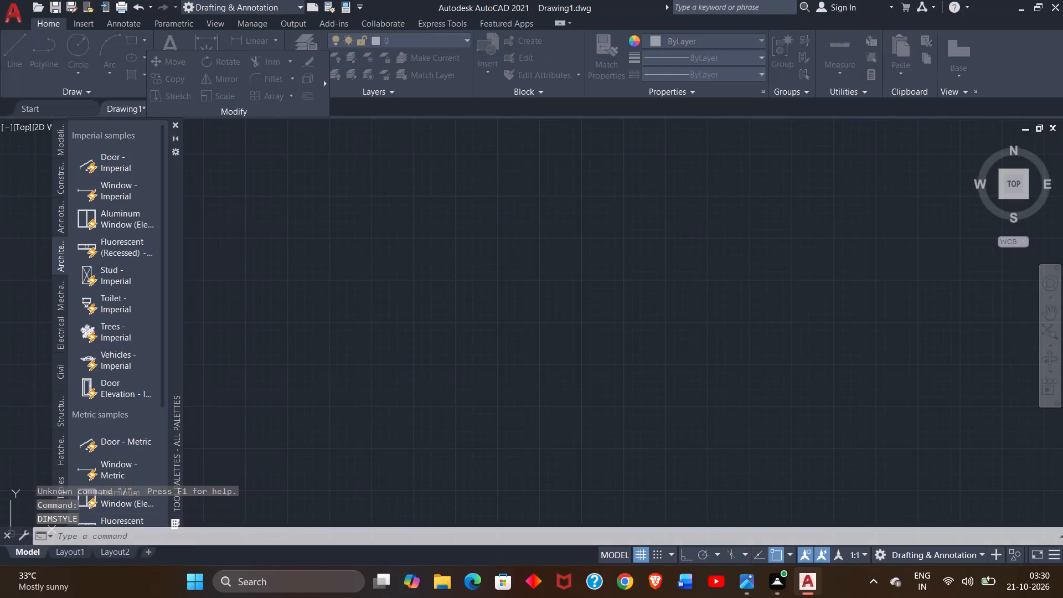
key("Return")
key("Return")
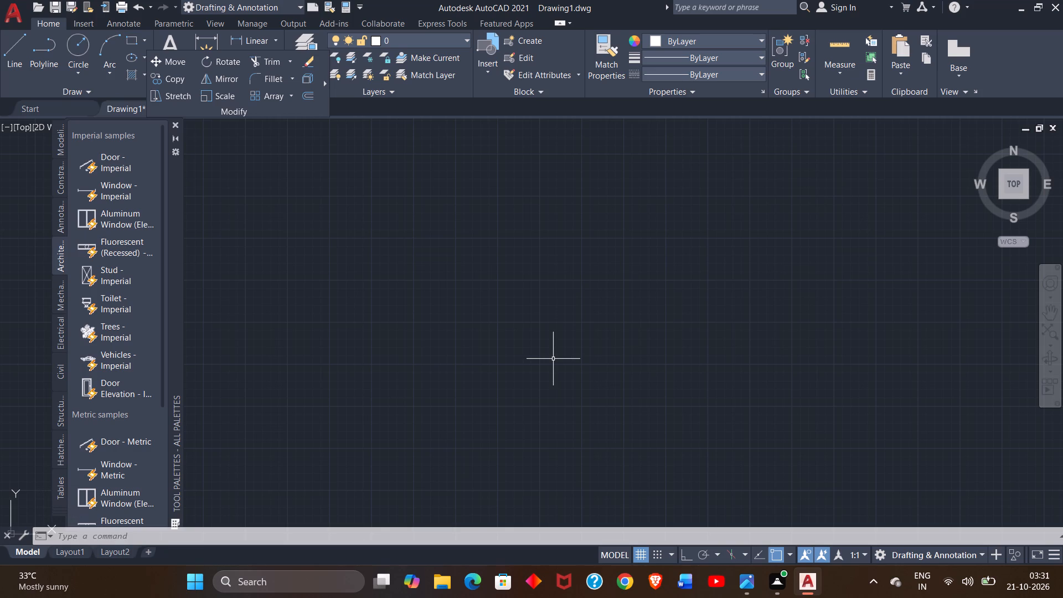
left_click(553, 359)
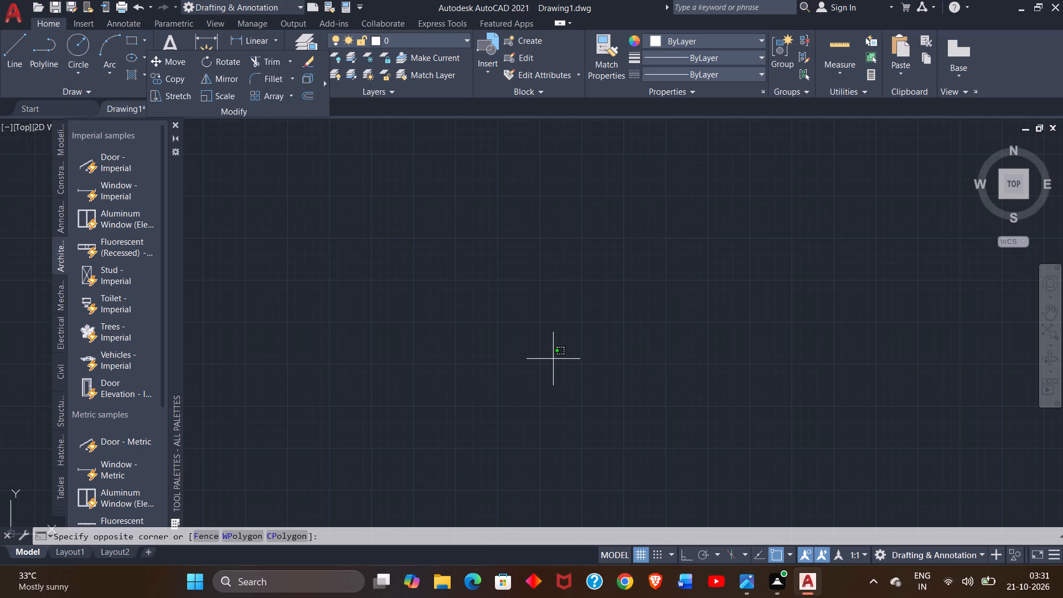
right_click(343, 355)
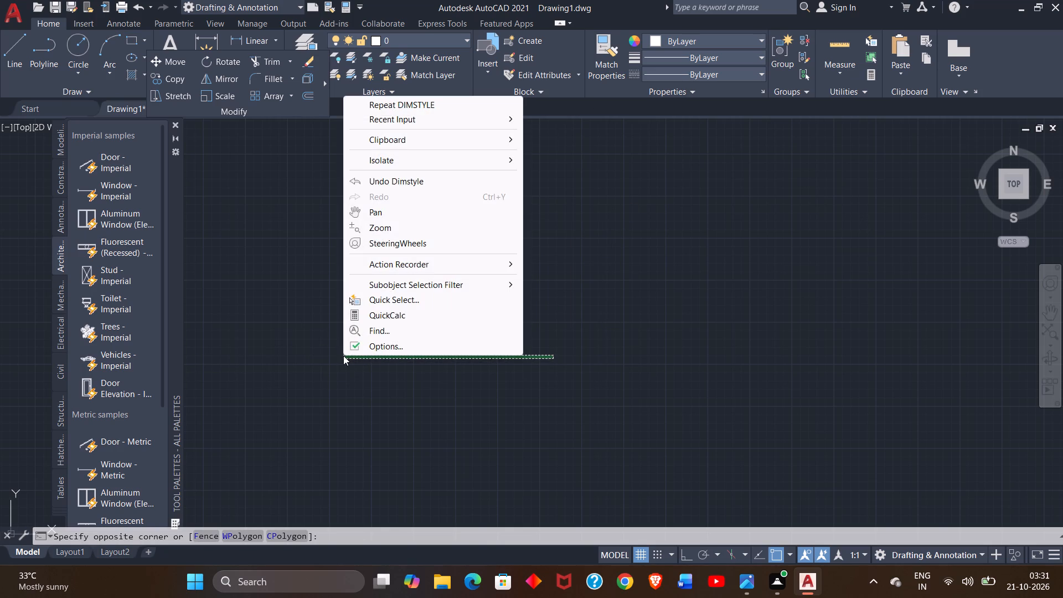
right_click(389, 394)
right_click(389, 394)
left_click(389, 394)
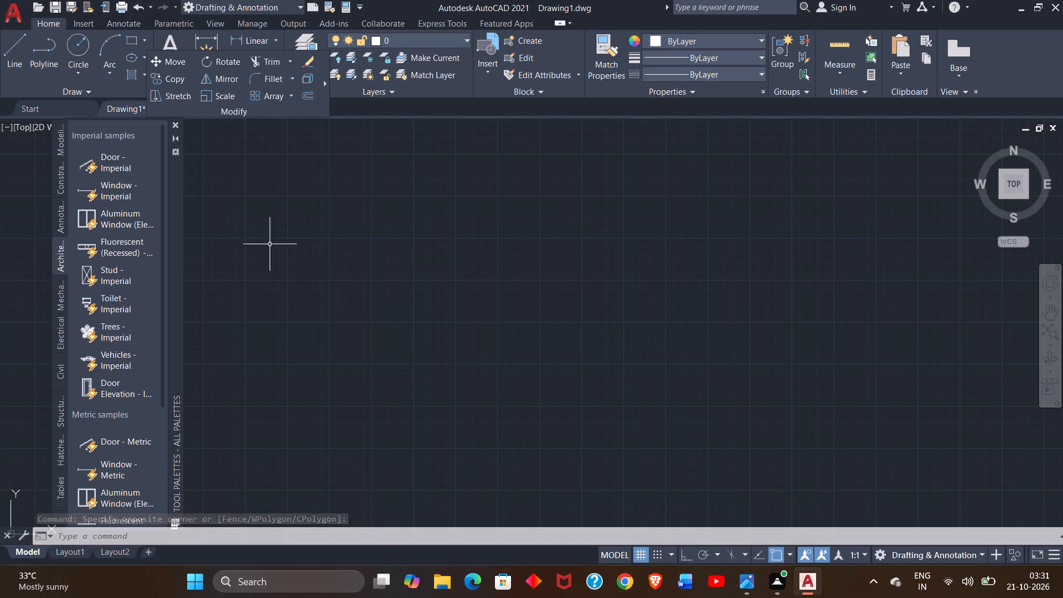
Begin a line at the upper-left part of the empty drawing area and turn Ortho mode on.
left_click(12, 62)
left_click(298, 189)
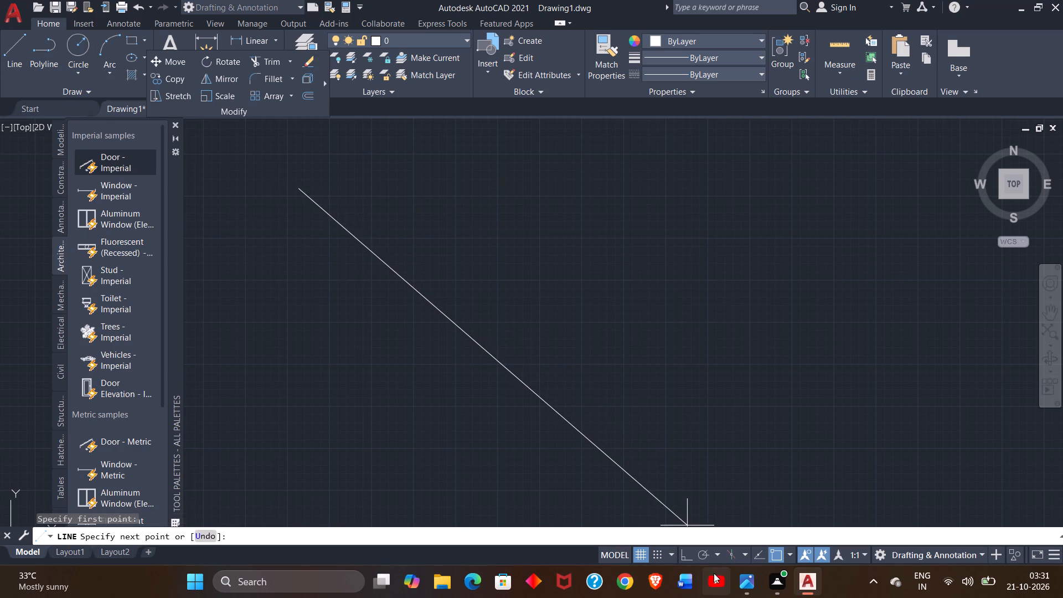
left_click(686, 558)
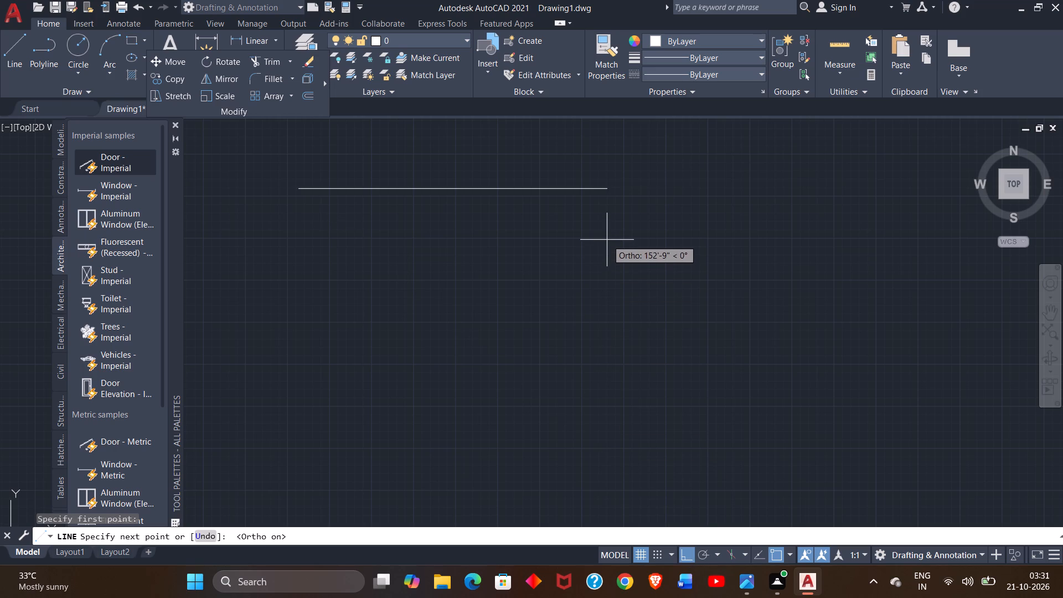
Open the reference floor plan image auto cadd planing.jpg from the Gallery, examine its room dimensions, and return to AutoCAD.
left_click(448, 581)
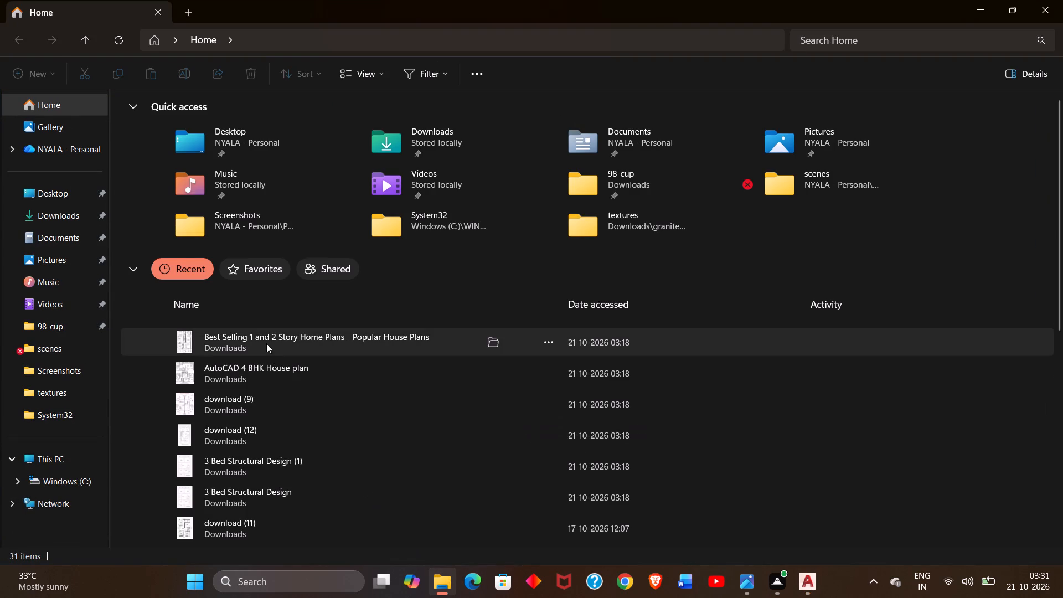
left_click(60, 131)
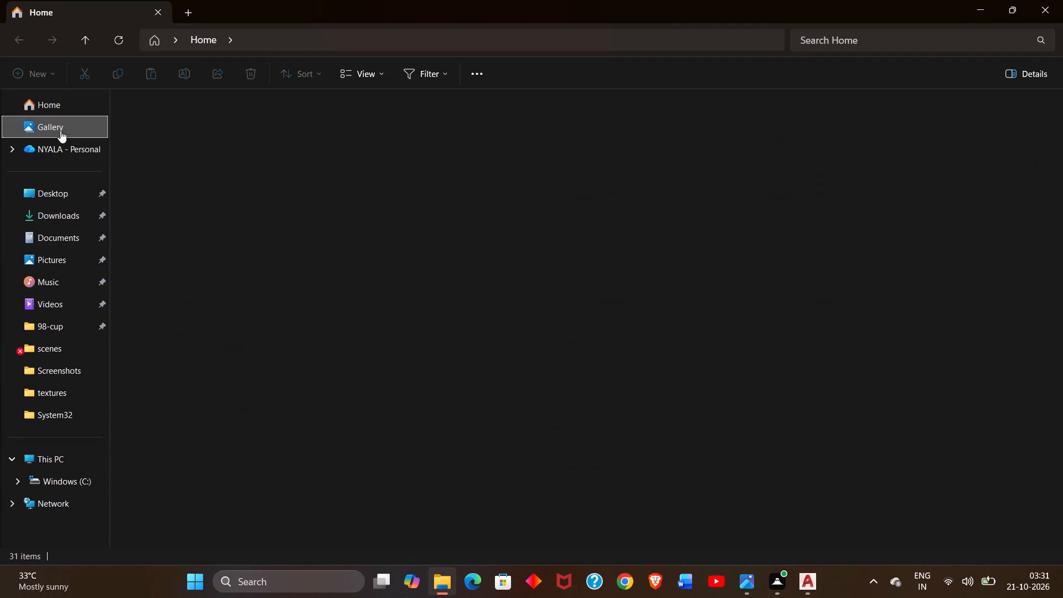
left_click(146, 170)
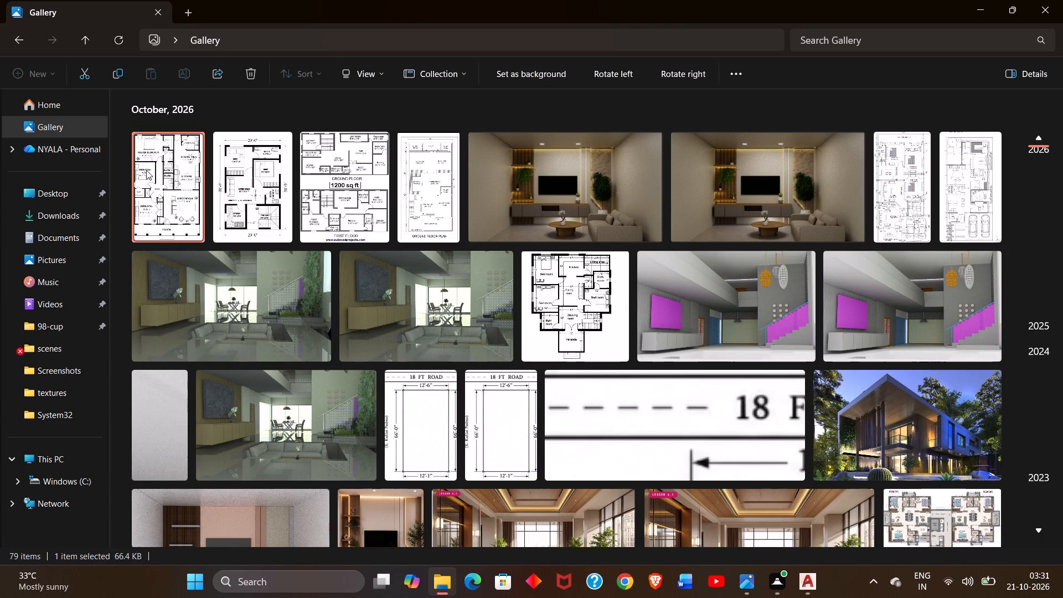
double_click(146, 170)
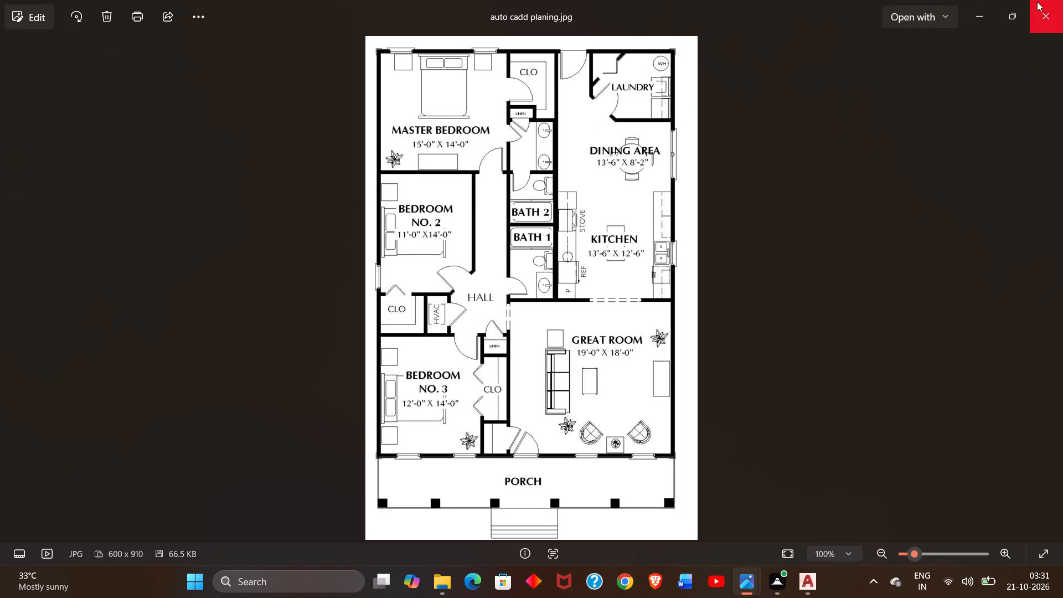
left_click(979, 14)
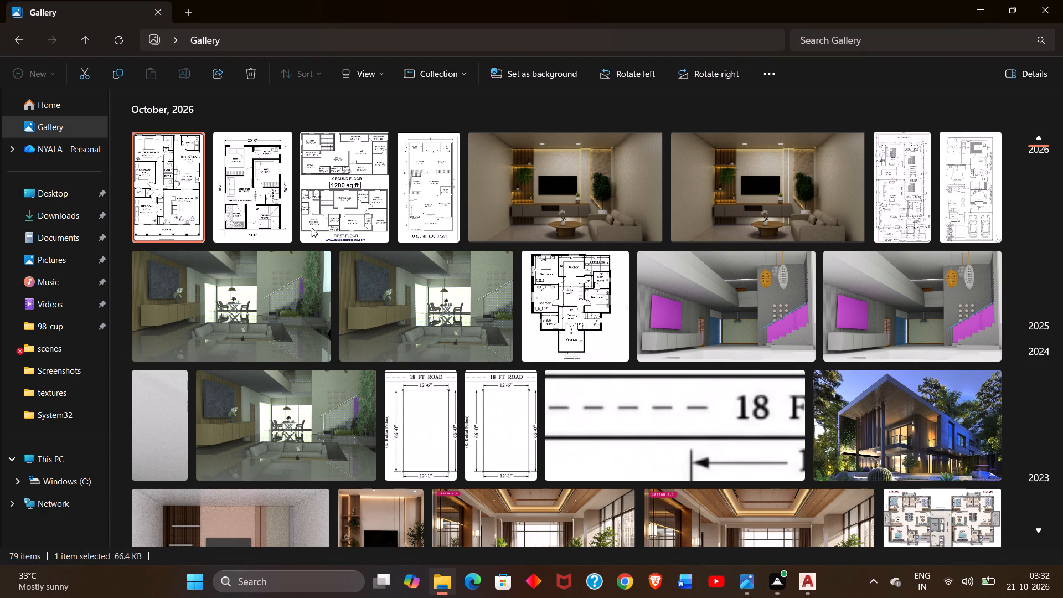
double_click(173, 181)
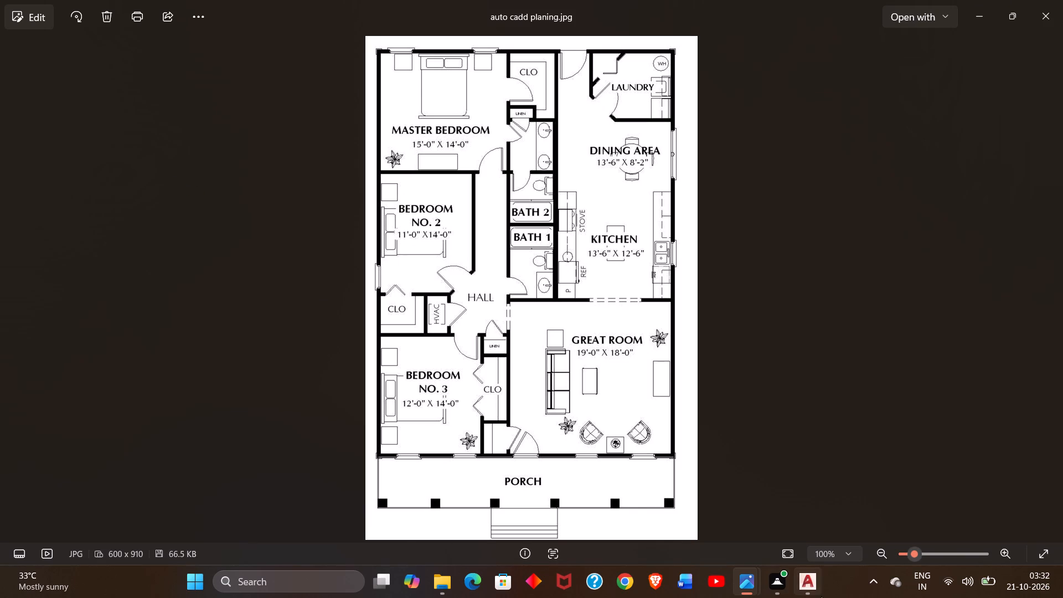
left_click(812, 593)
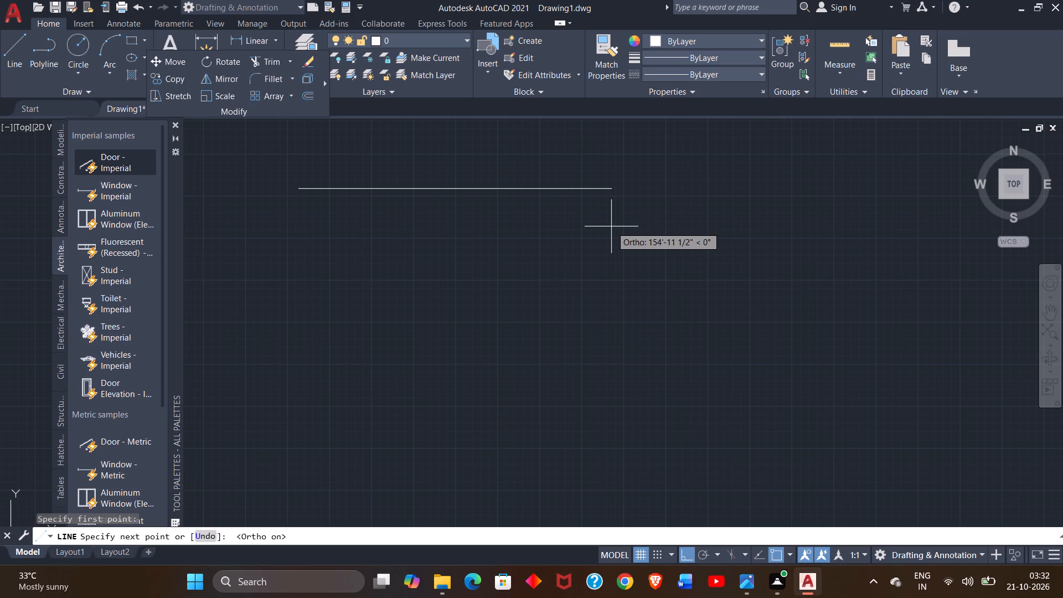
Draw the first horizontal segment of the line 15' long for the master bedroom's top wall.
type("15'")
key("space")
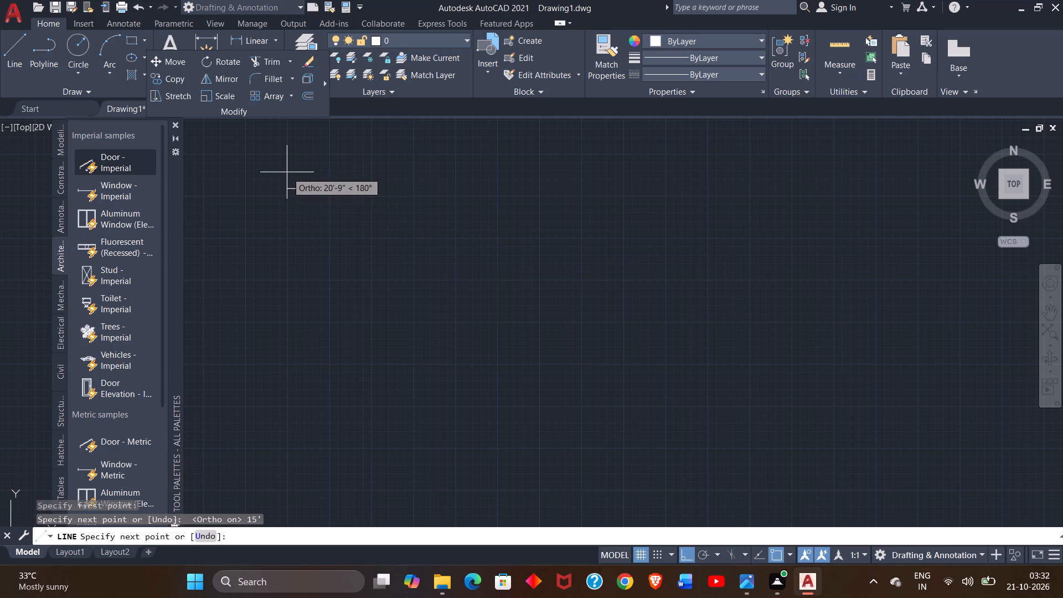
scroll(287, 172, "up", 3, "ctrl")
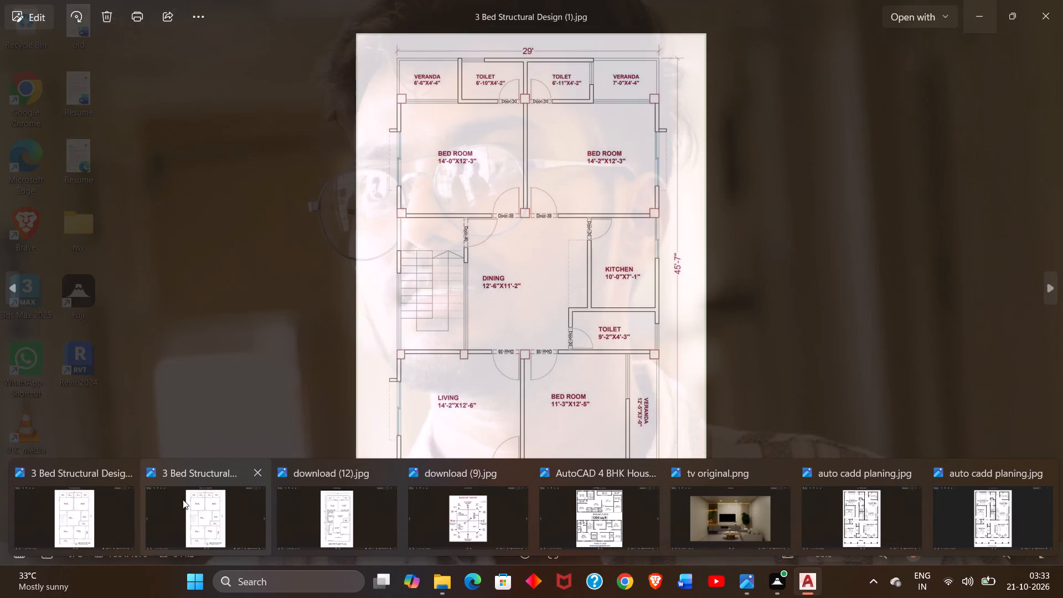
Close the unneeded image windows, including the duplicate of the plan, keeping one auto cadd planing.jpg window open.
left_click(122, 478)
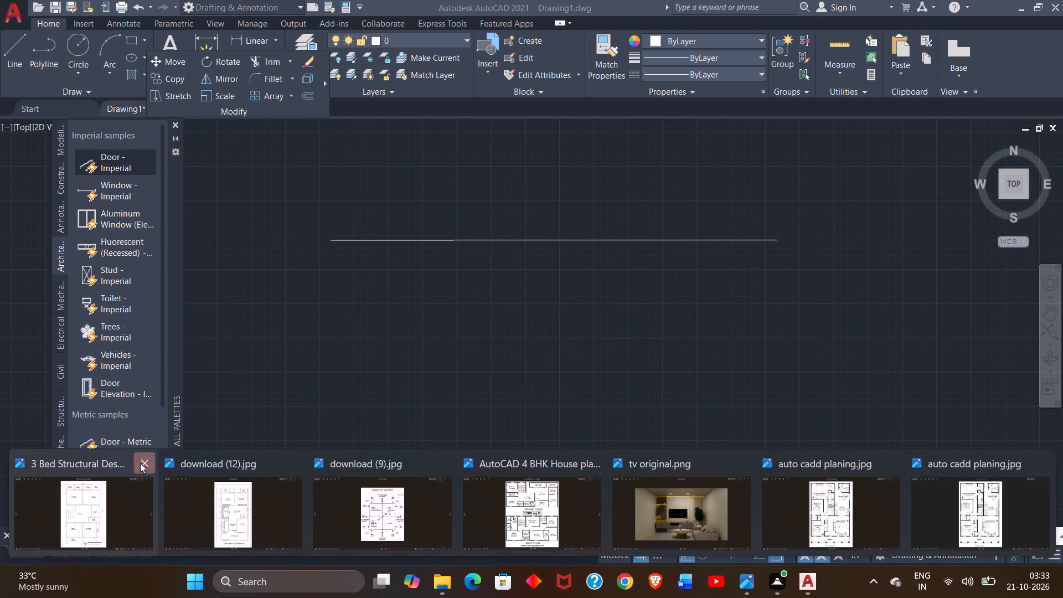
left_click(141, 462)
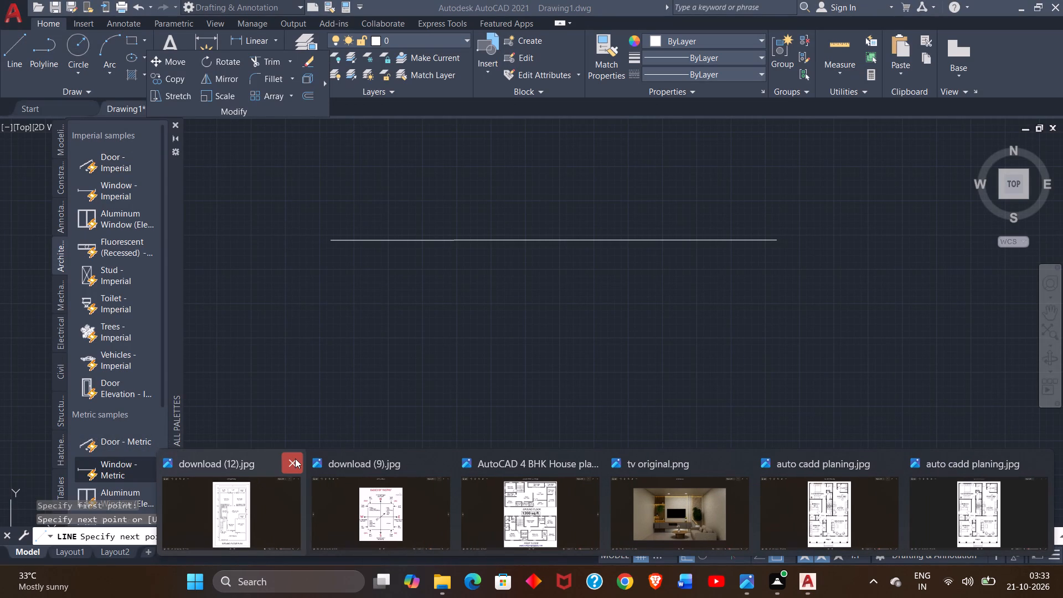
left_click(293, 462)
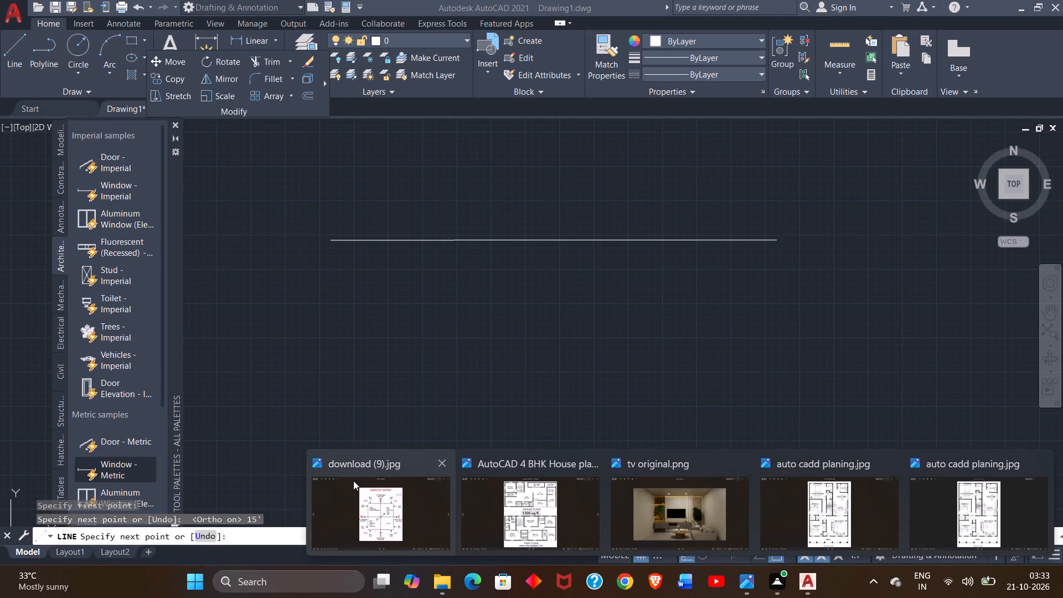
left_click(447, 463)
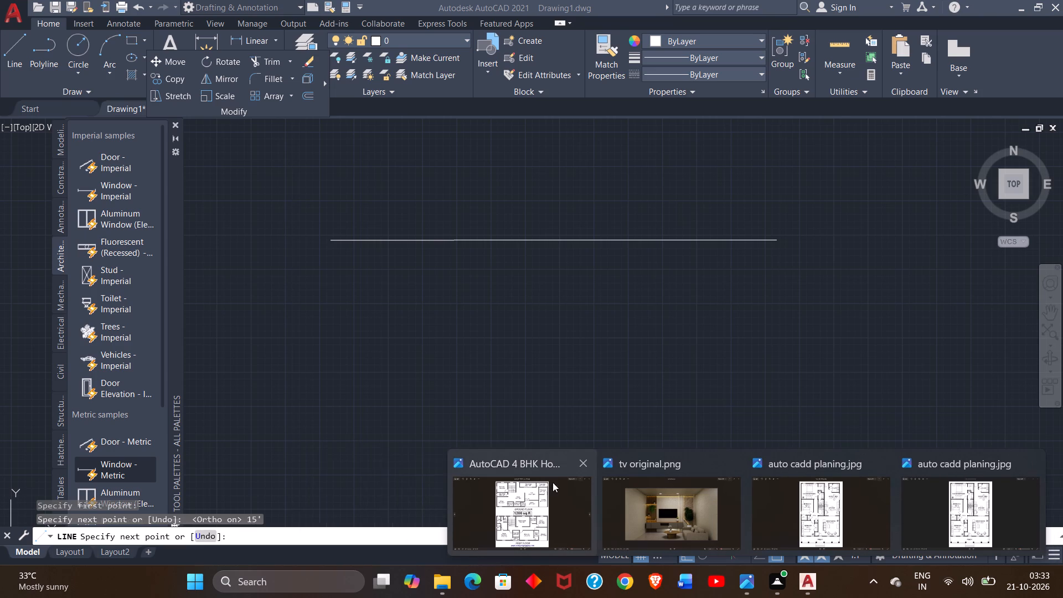
left_click(581, 463)
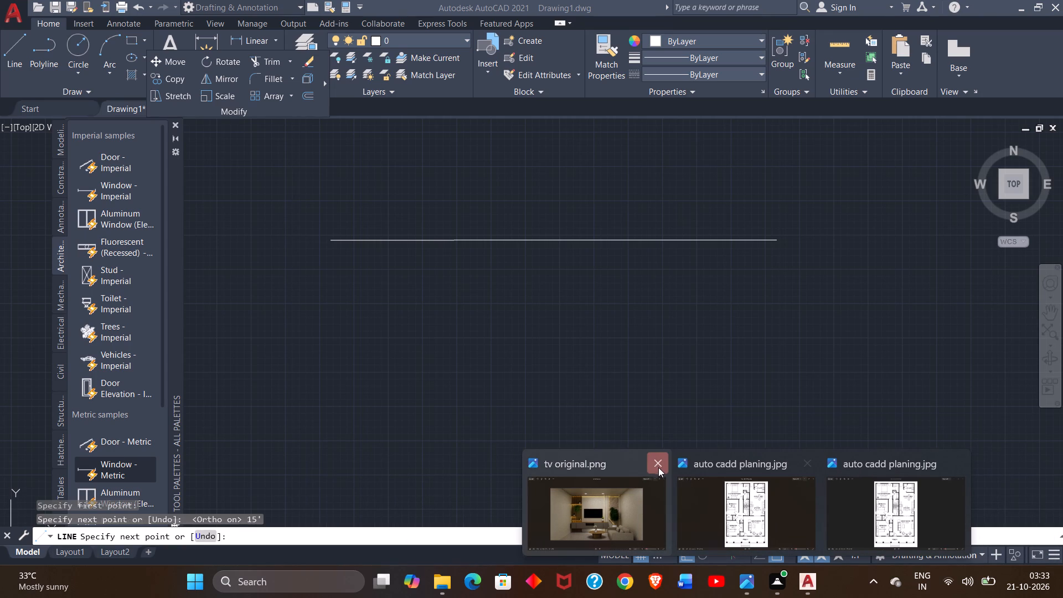
left_click(658, 466)
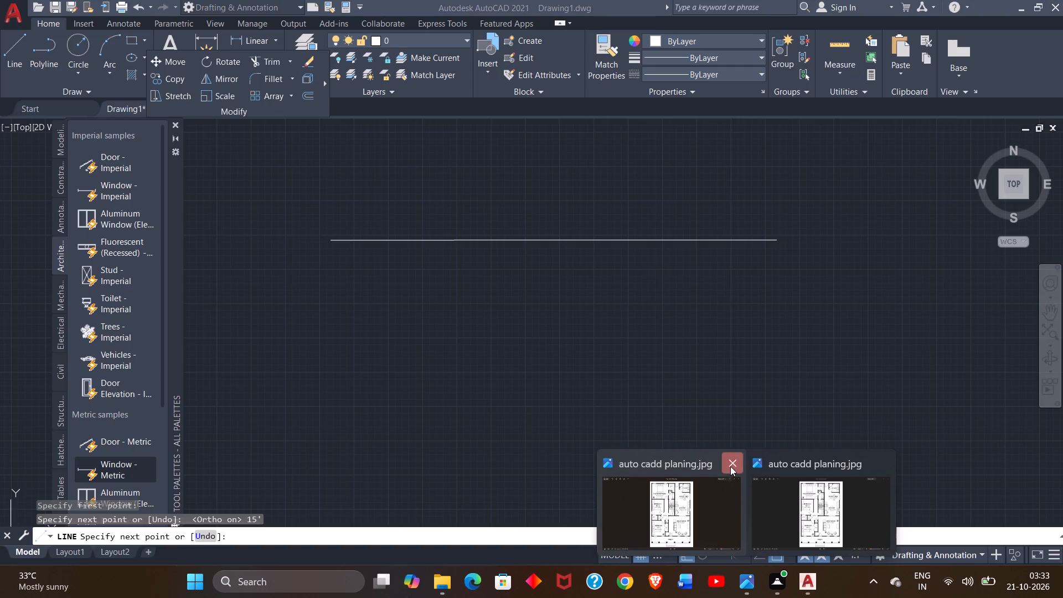
left_click(730, 466)
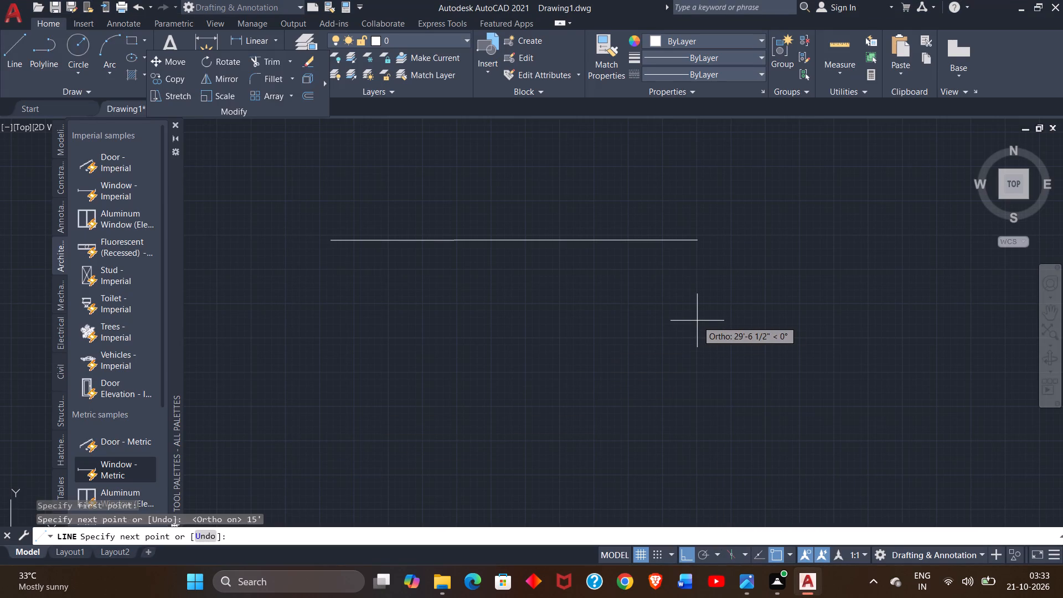
Extend the top wall line horizontally away from its start with consecutive segments of 6", 5', 6", 4', 6" and 9'.
key("6")
key("shift+quotedbl")
key("Return")
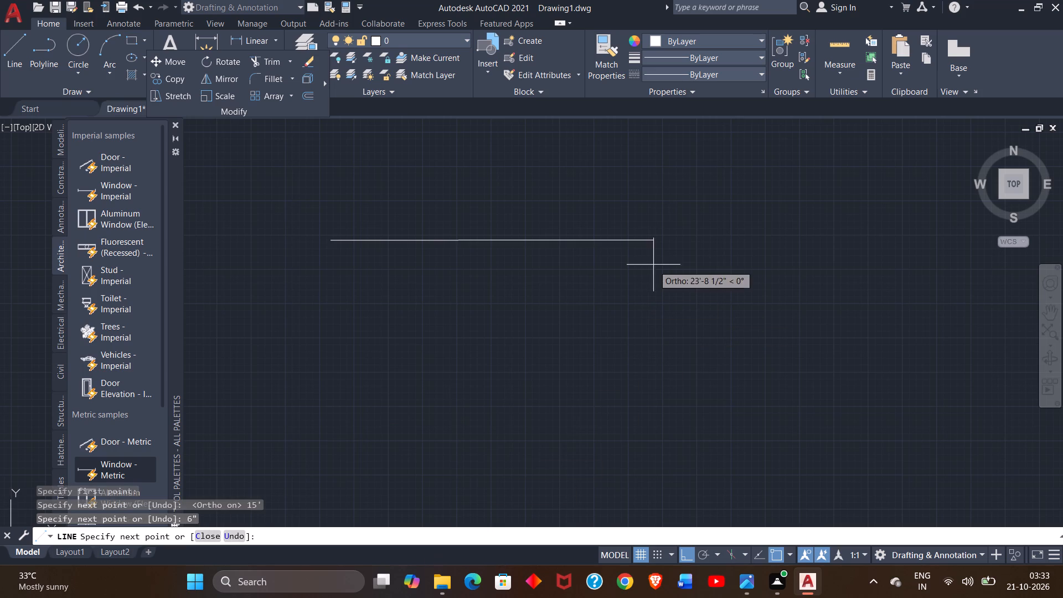
type("5'")
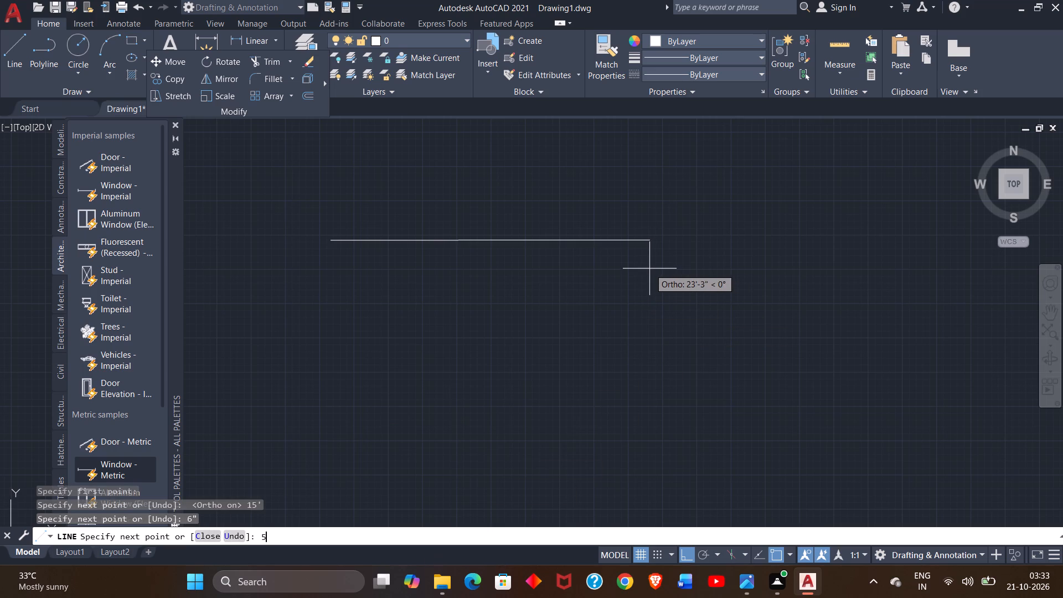
key("Return")
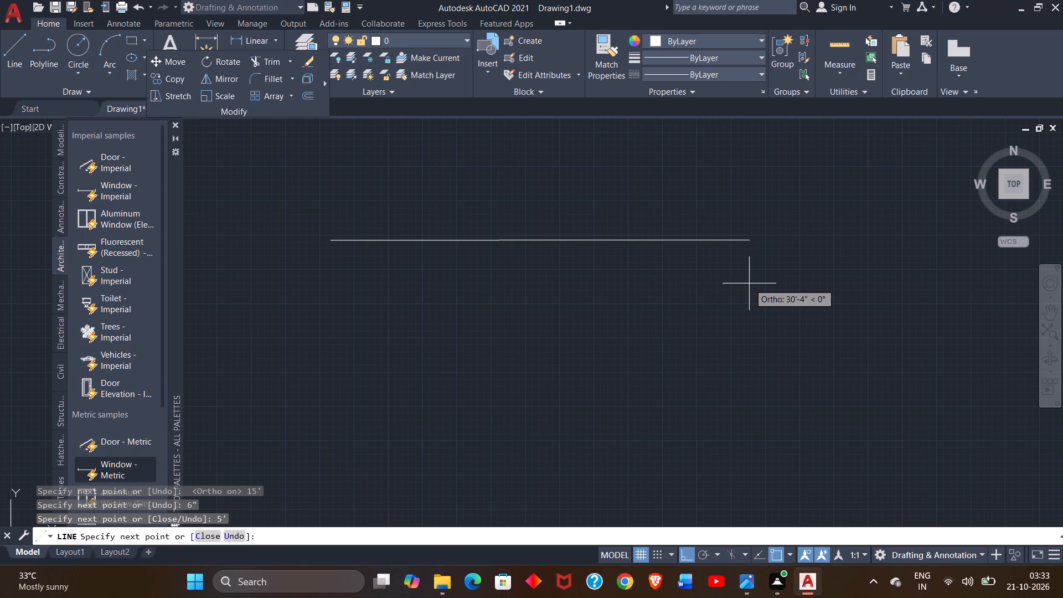
key("6")
key("shift+quotedbl")
key("Return")
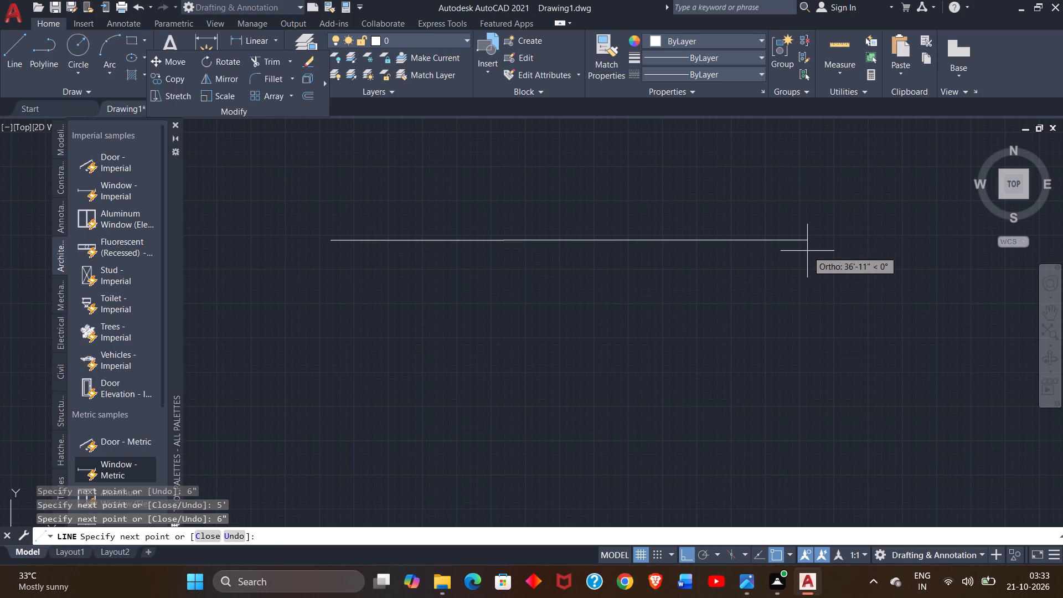
type("4'")
key("Return")
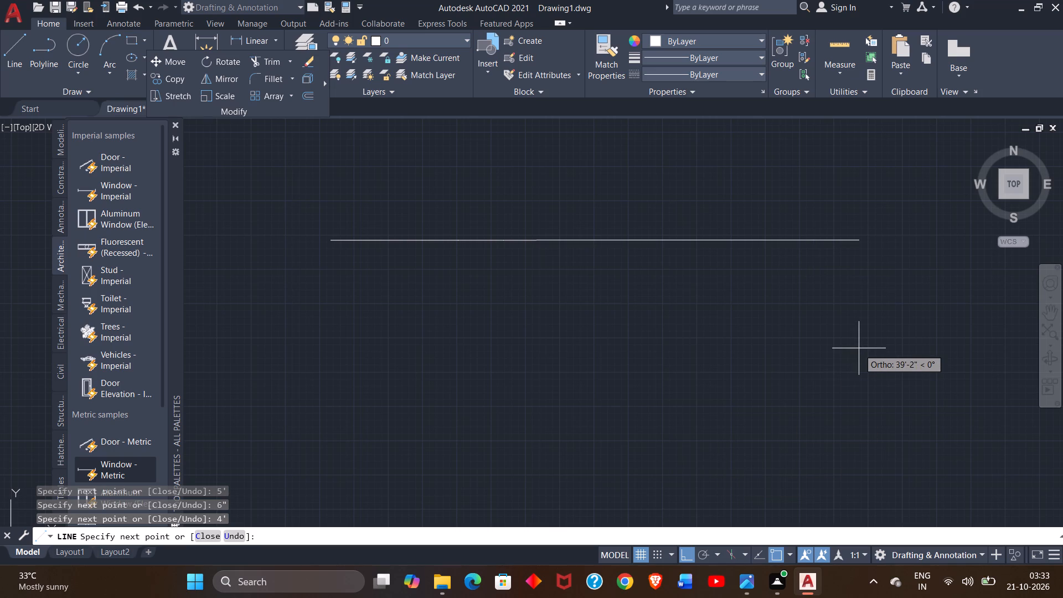
key("6")
key("shift+quotedbl")
key("Return")
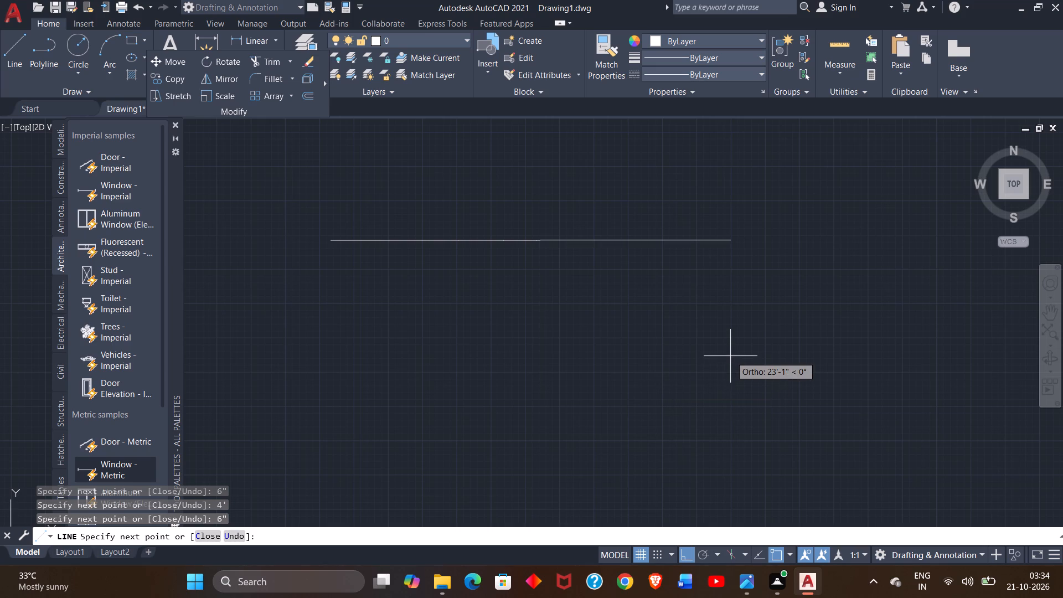
type("9'")
key("Return")
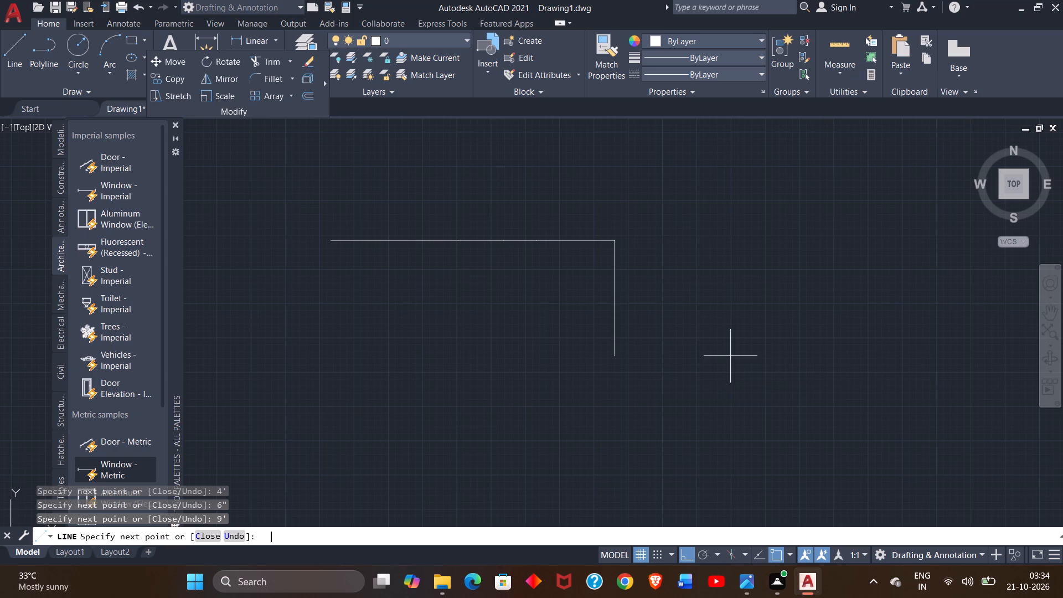
Finish the top wall line with a 9" horizontal segment and a 9" downward segment at its far end.
key("9")
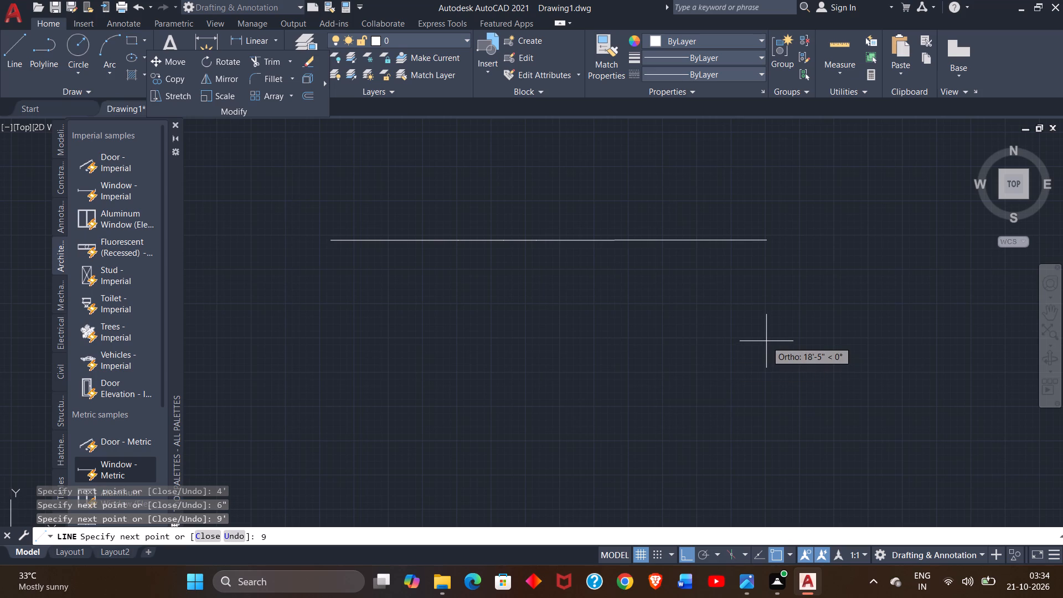
key("shift+quotedbl")
key("Return")
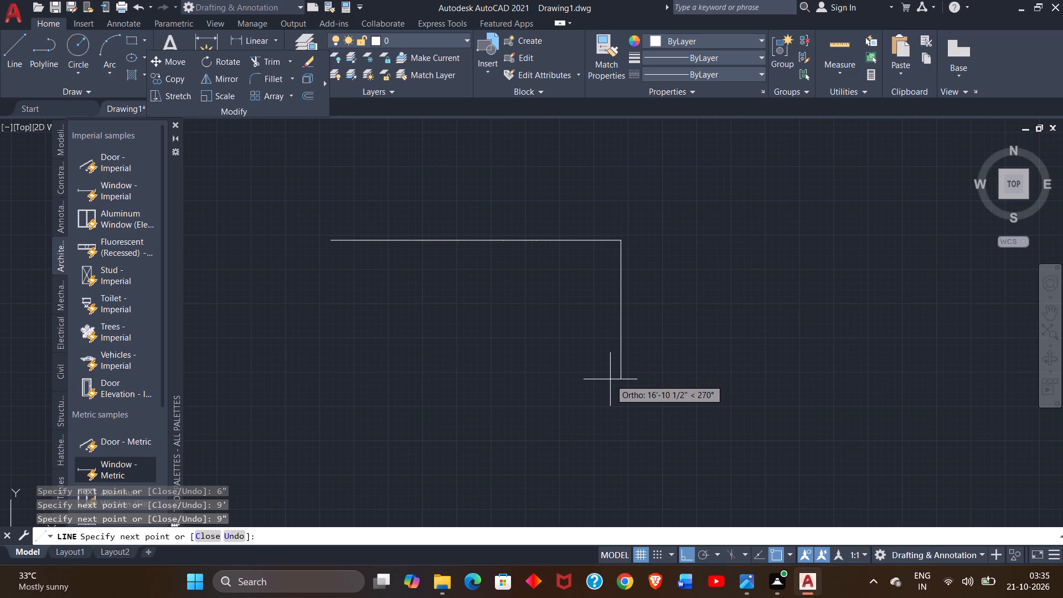
key("9")
key("shift+quotedbl")
key("Return")
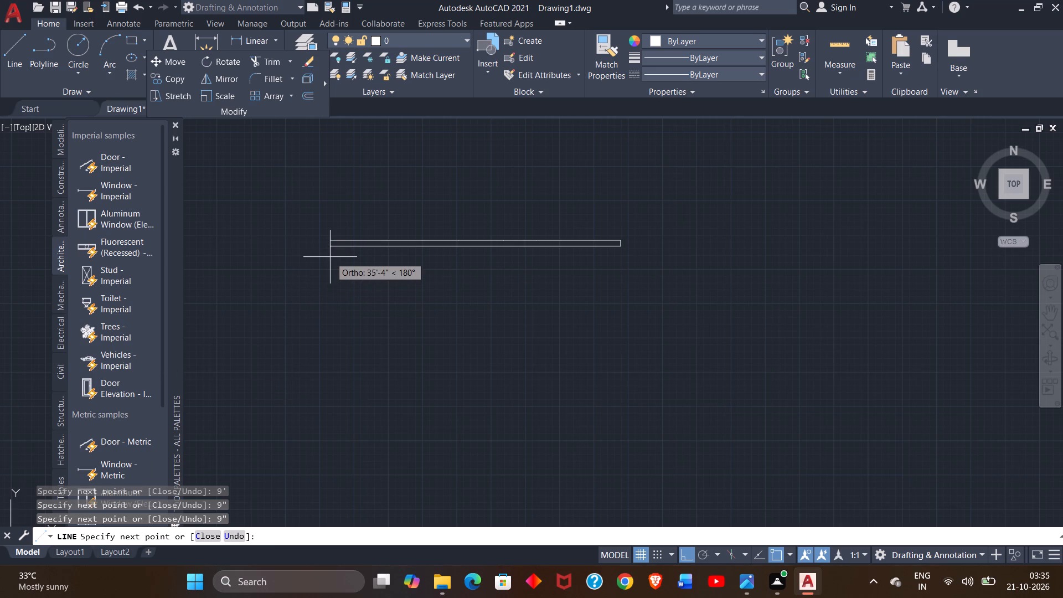
right_click(771, 208)
left_click(789, 218)
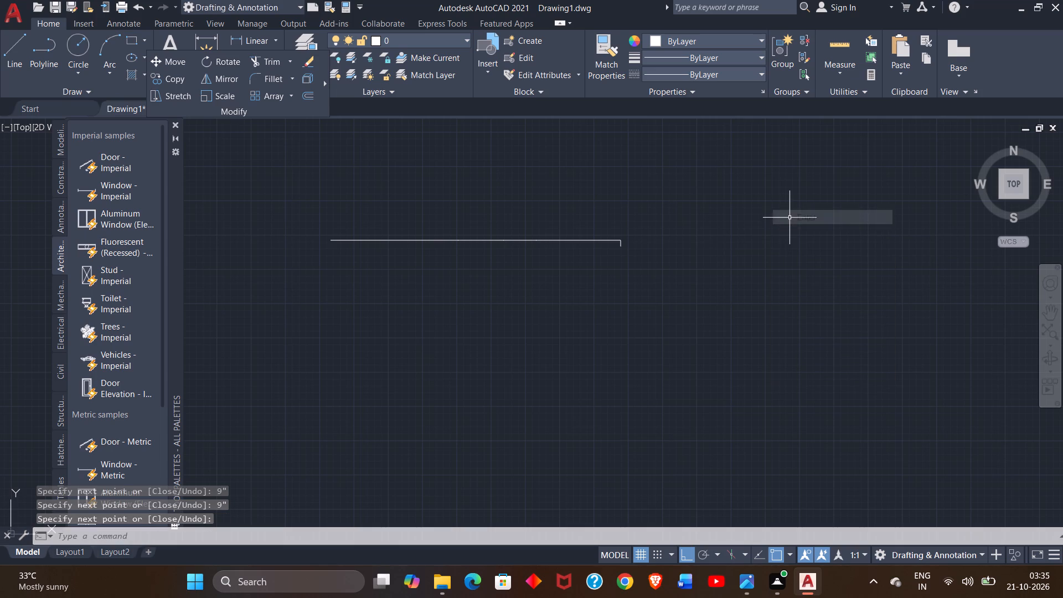
Offset the top wall's 9' and 4' segments and the 6" segments on either side of the 4' one downward by 9".
left_click(571, 241)
type("off")
key("Return")
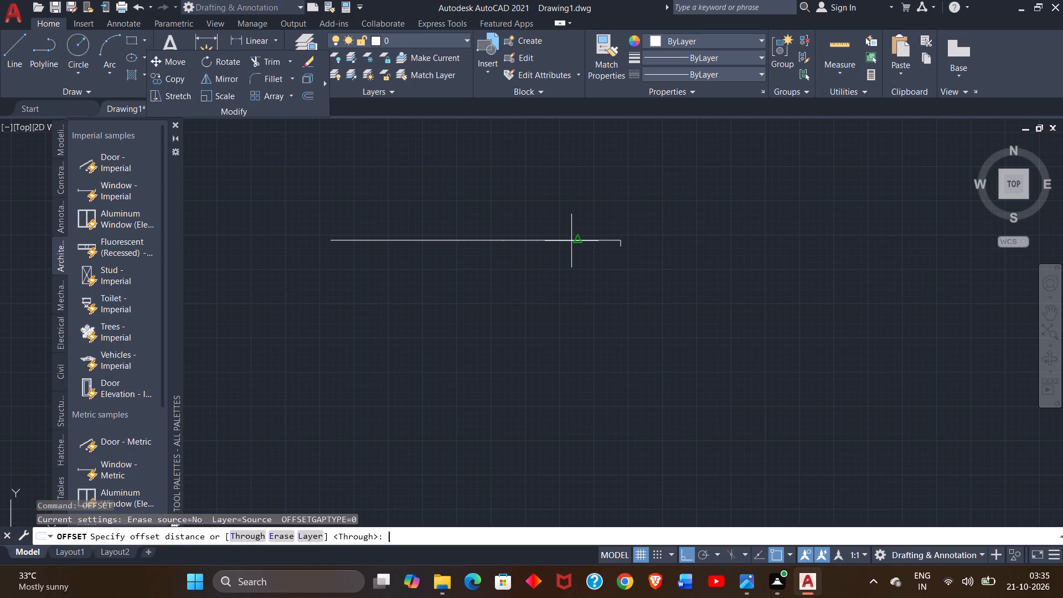
key("9")
key("shift+quotedbl")
key("Return")
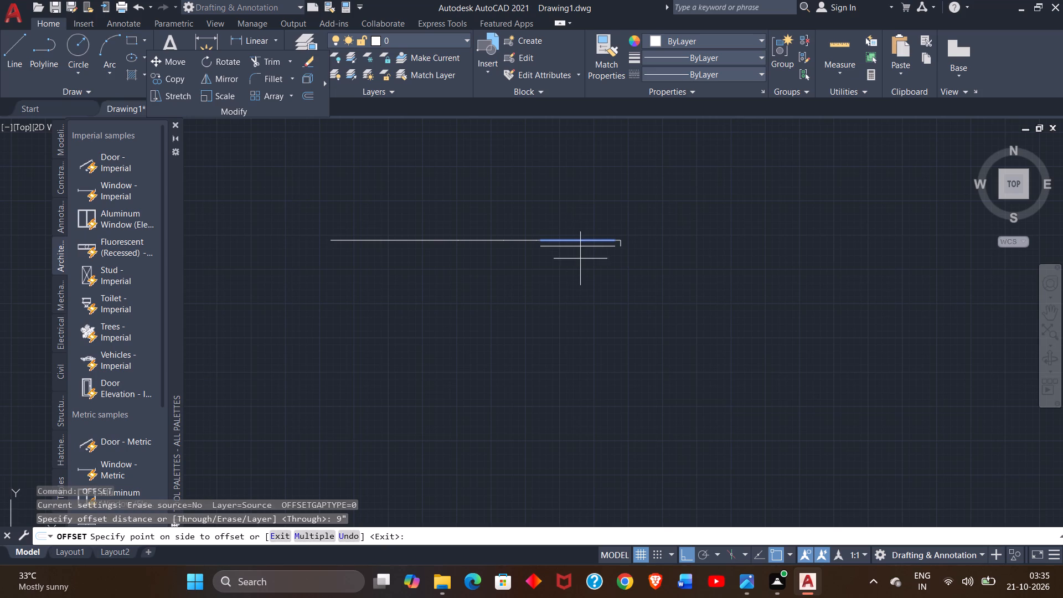
left_click(580, 261)
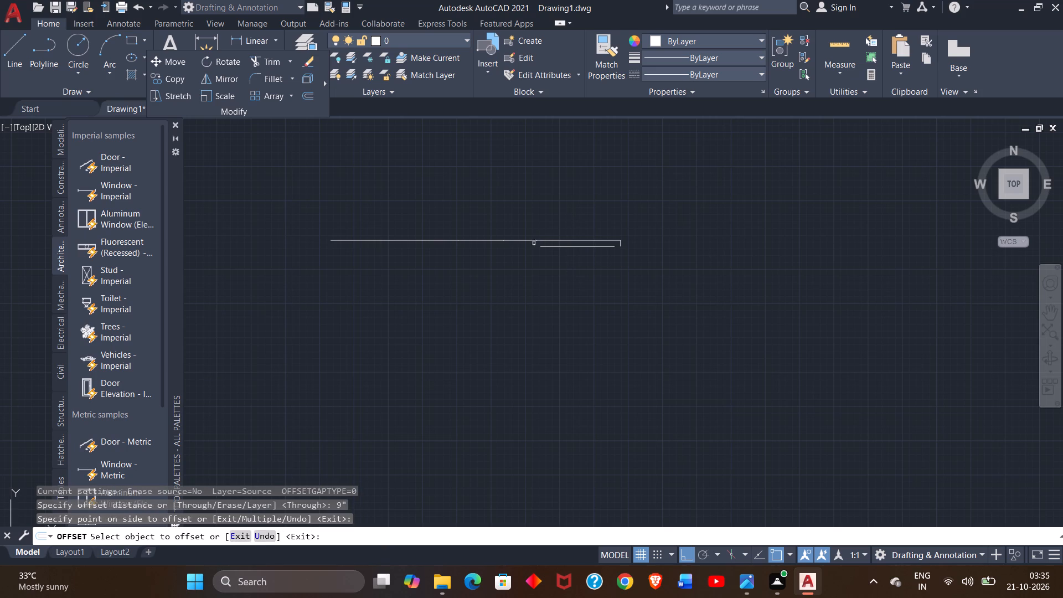
left_click(524, 241)
left_click(525, 249)
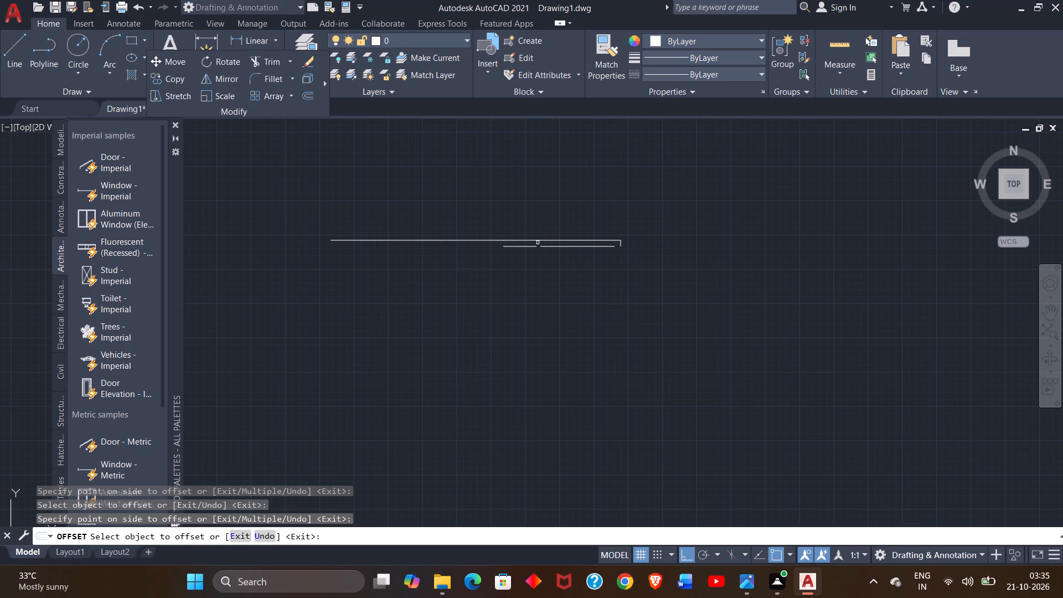
left_click(536, 240)
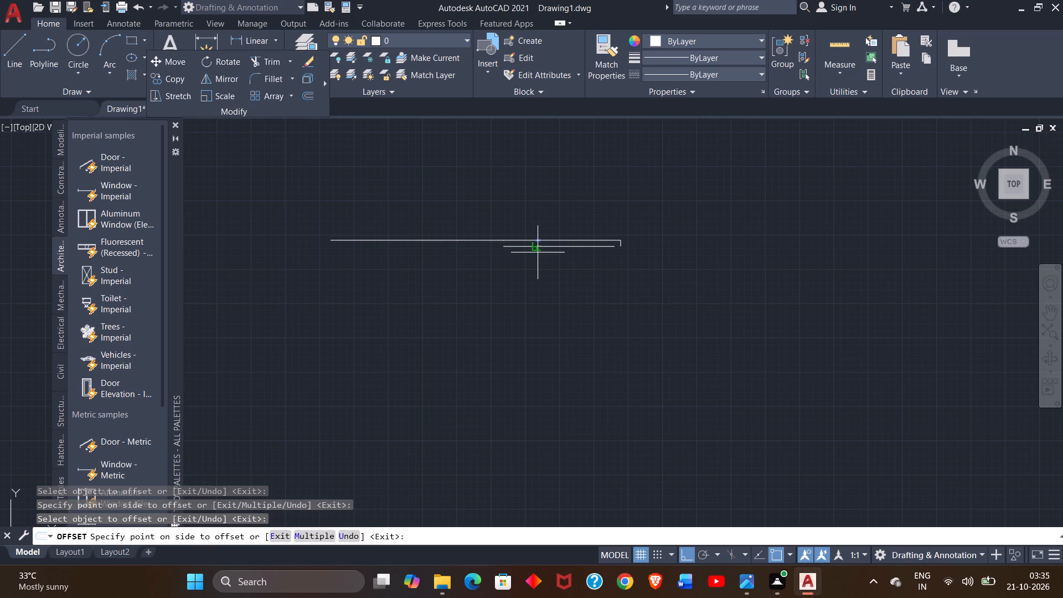
left_click(538, 252)
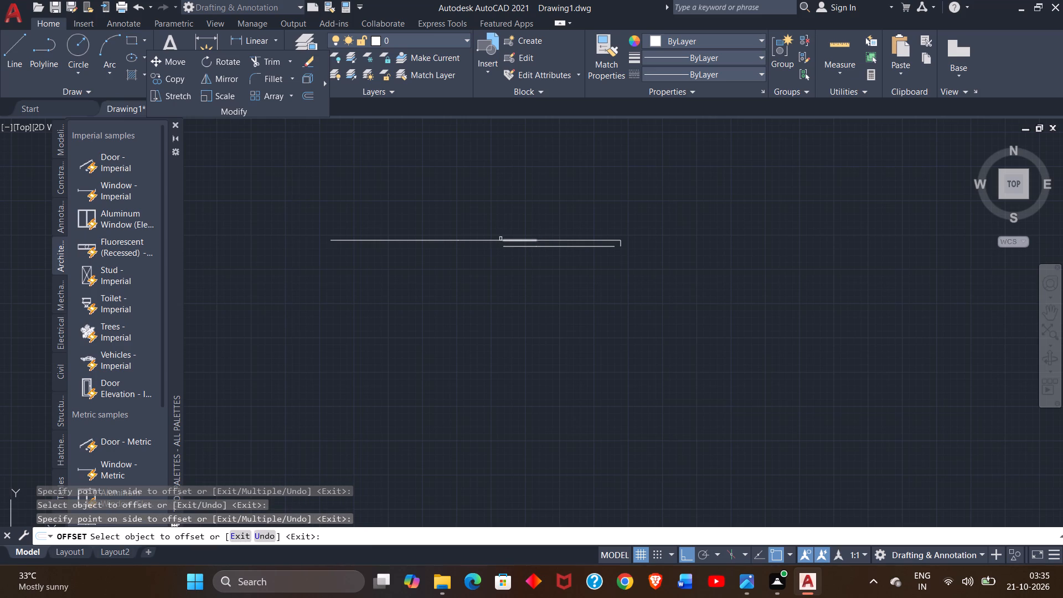
left_click(499, 241)
left_click(503, 259)
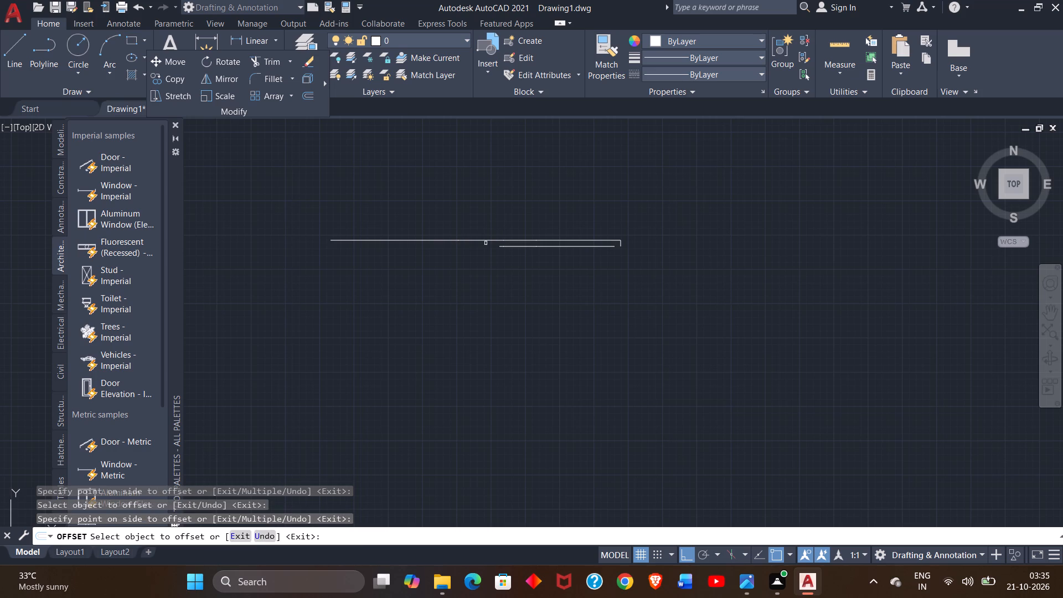
Offset the remaining 5', 15', 6" and end 9" segments of the top wall downward by 9" to complete its inner face.
left_click(484, 239)
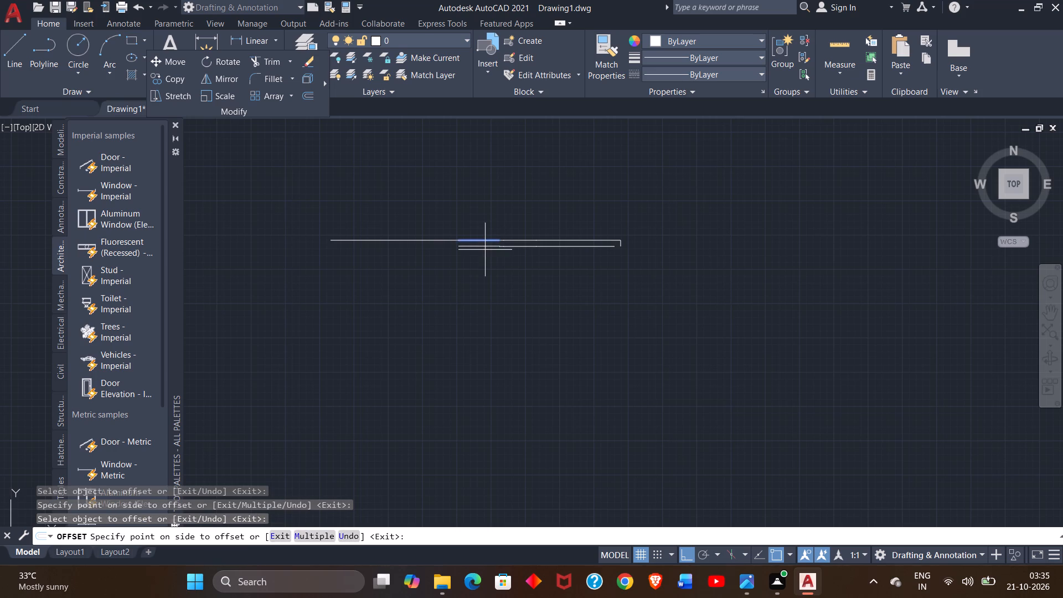
left_click(486, 250)
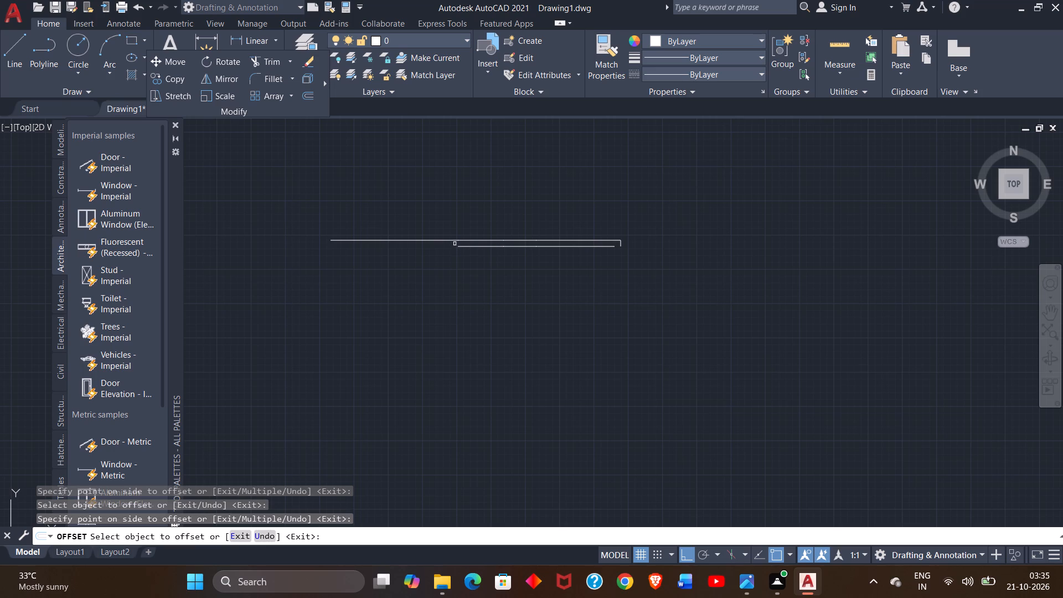
left_click(447, 238)
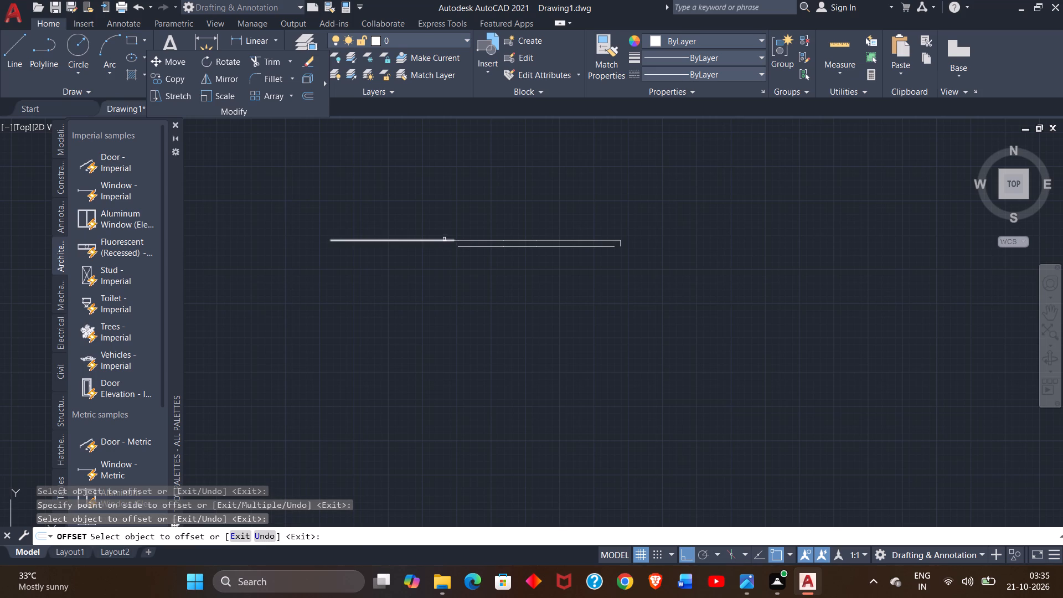
left_click(441, 240)
left_click_drag(441, 255, 456, 240)
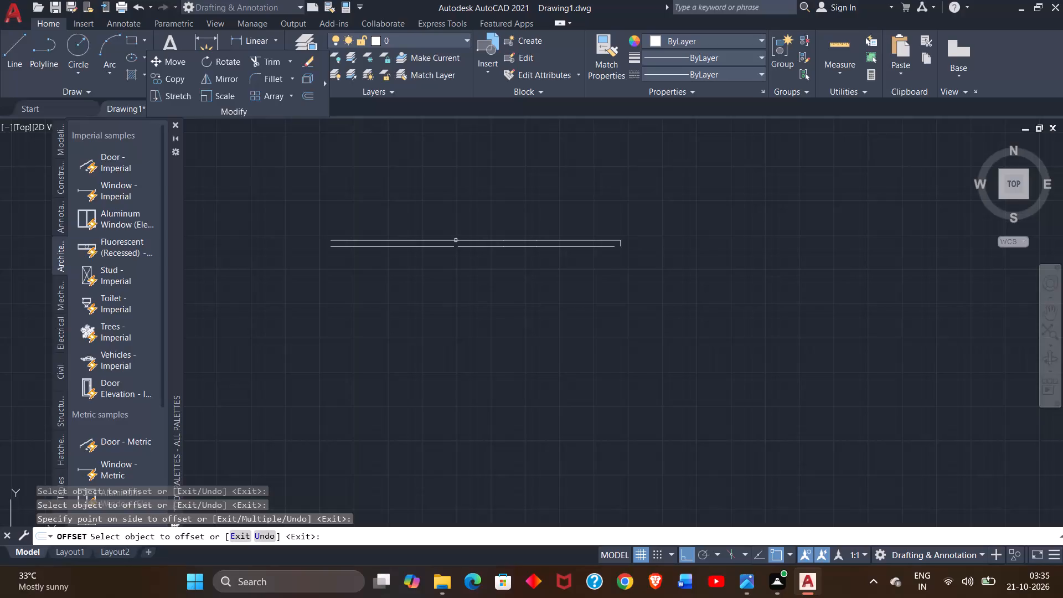
left_click_drag(456, 240, 452, 234)
scroll(452, 234, "up", 2, "ctrl")
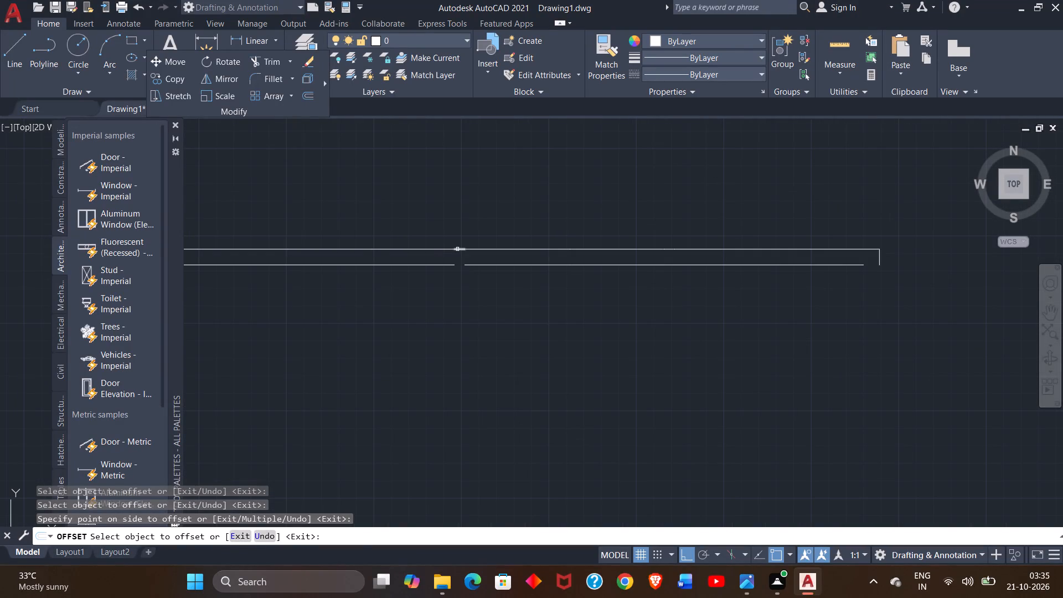
left_click(458, 249)
left_click(459, 267)
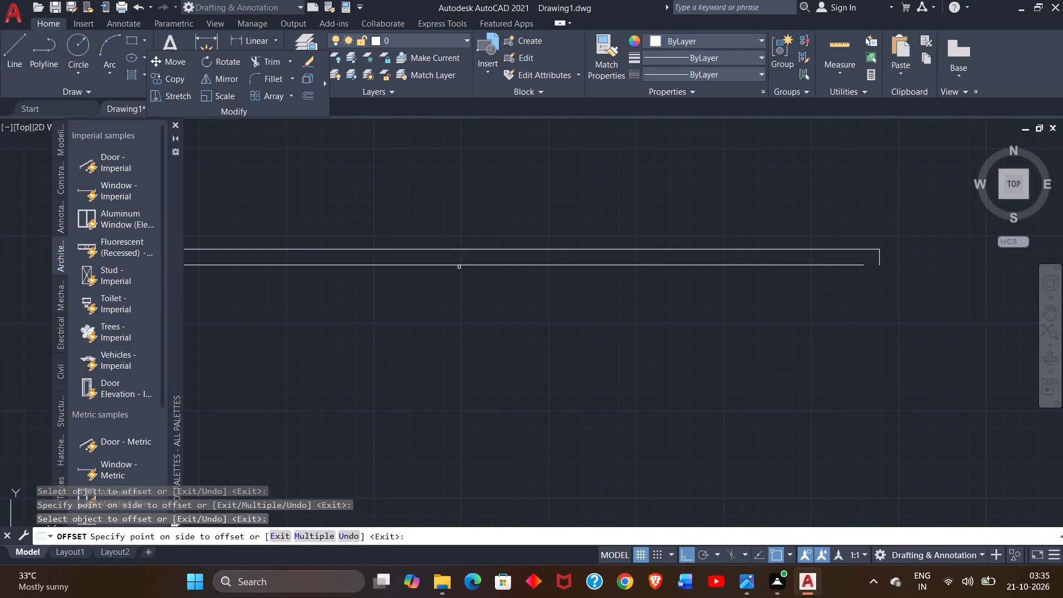
left_click(873, 250)
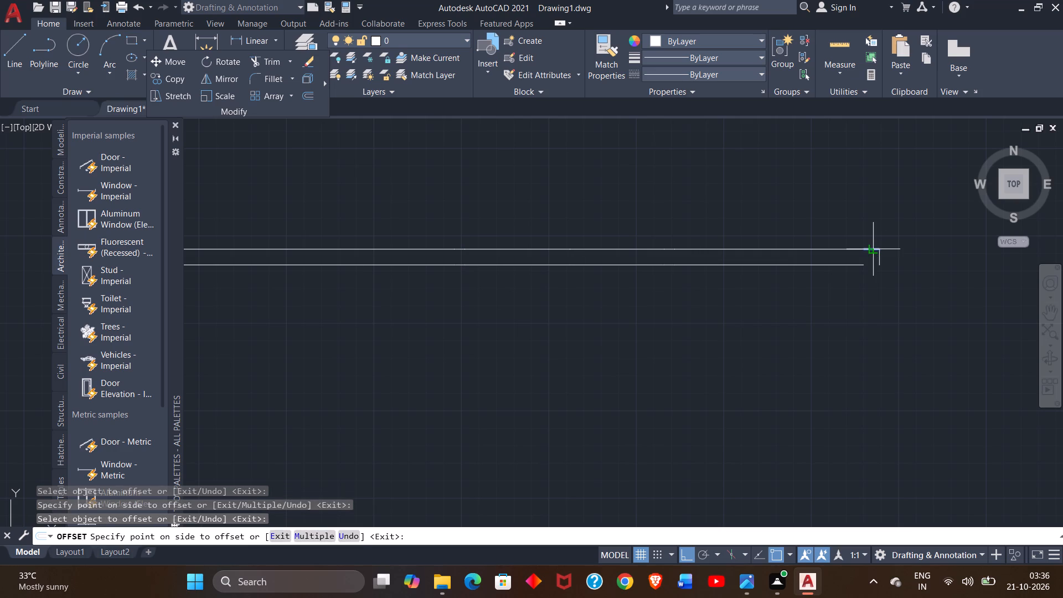
left_click(874, 271)
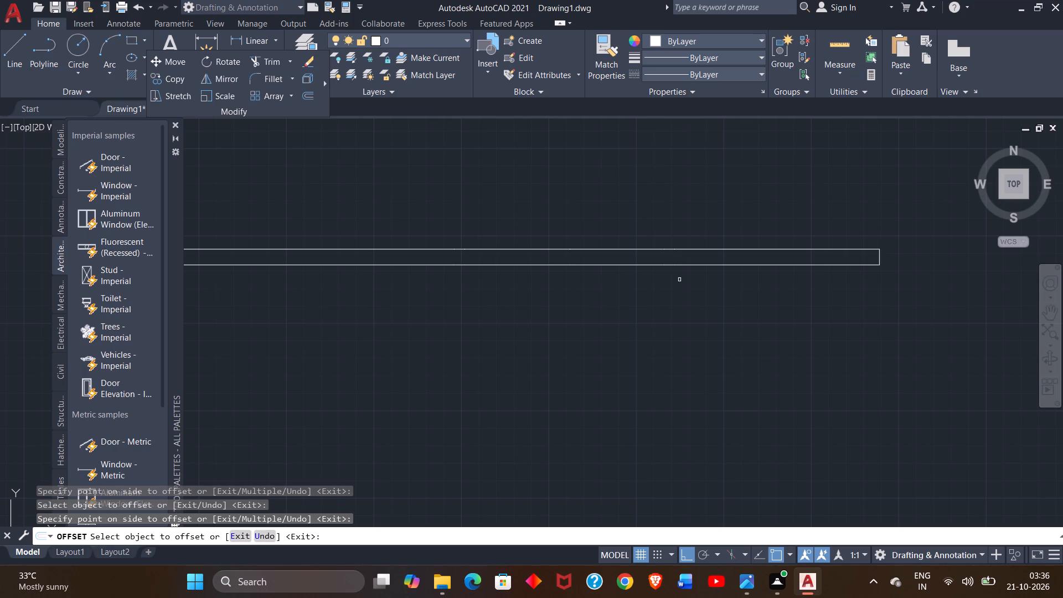
scroll(679, 280, "down", 2, "ctrl")
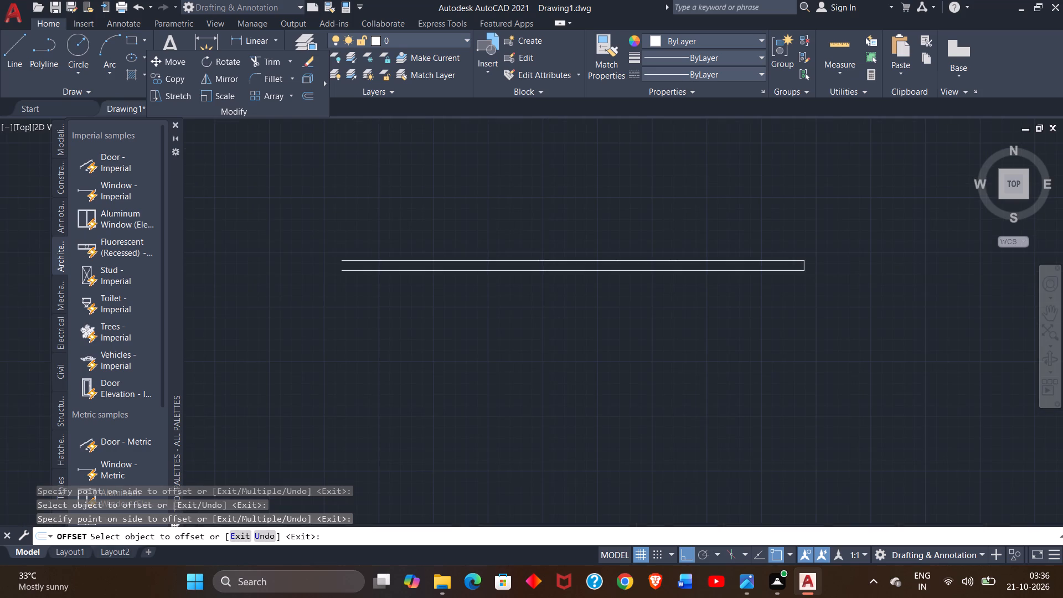
scroll(679, 280, "up", 1, "ctrl")
right_click(468, 177)
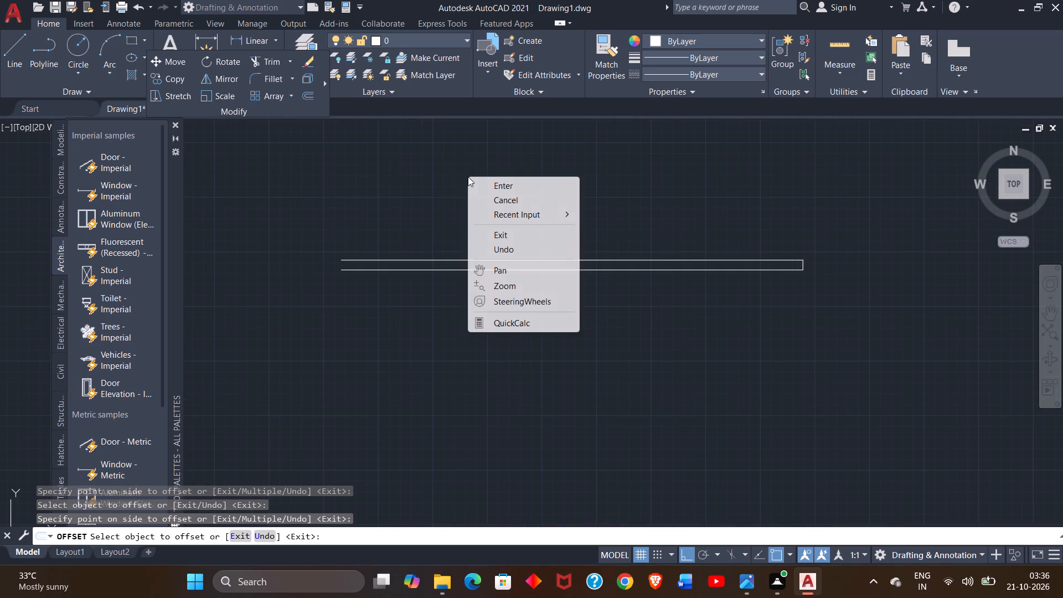
left_click(489, 184)
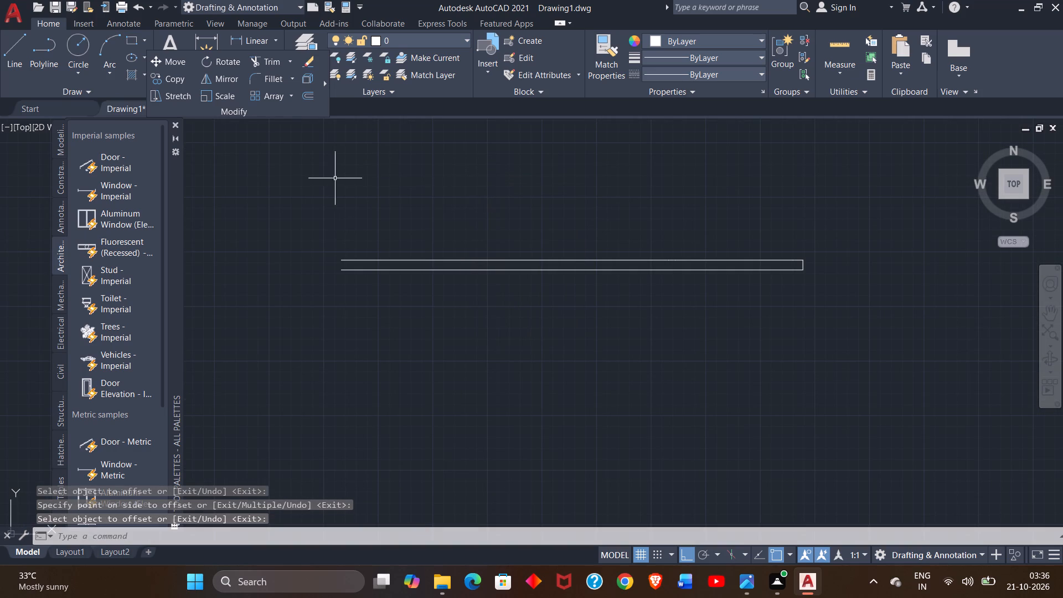
Close the open left end of the top wall with a short vertical line joining its outer and inner faces.
left_click_drag(13, 46, 304, 257)
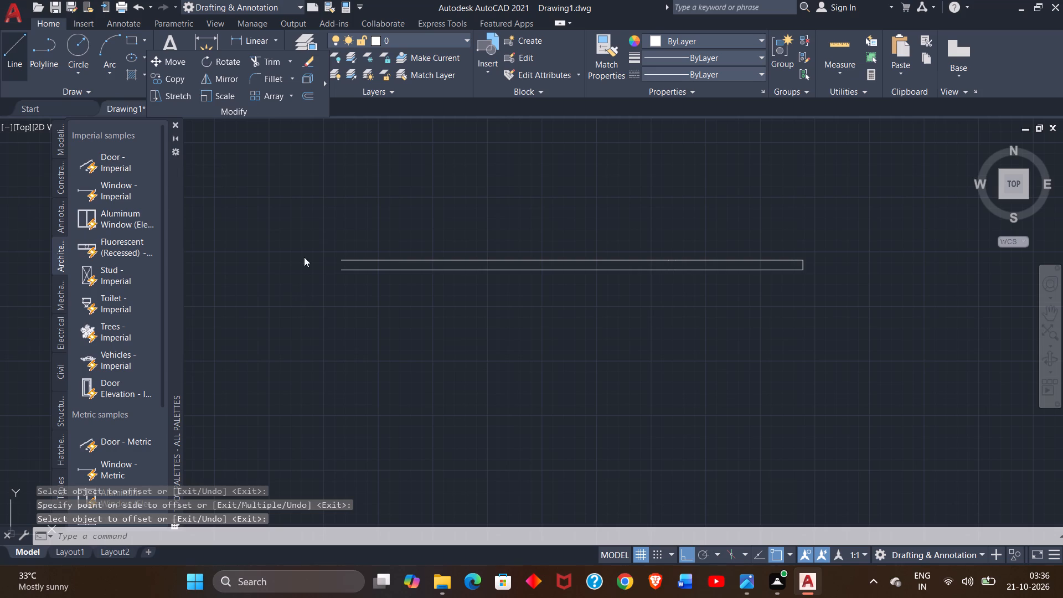
left_click_drag(304, 257, 332, 257)
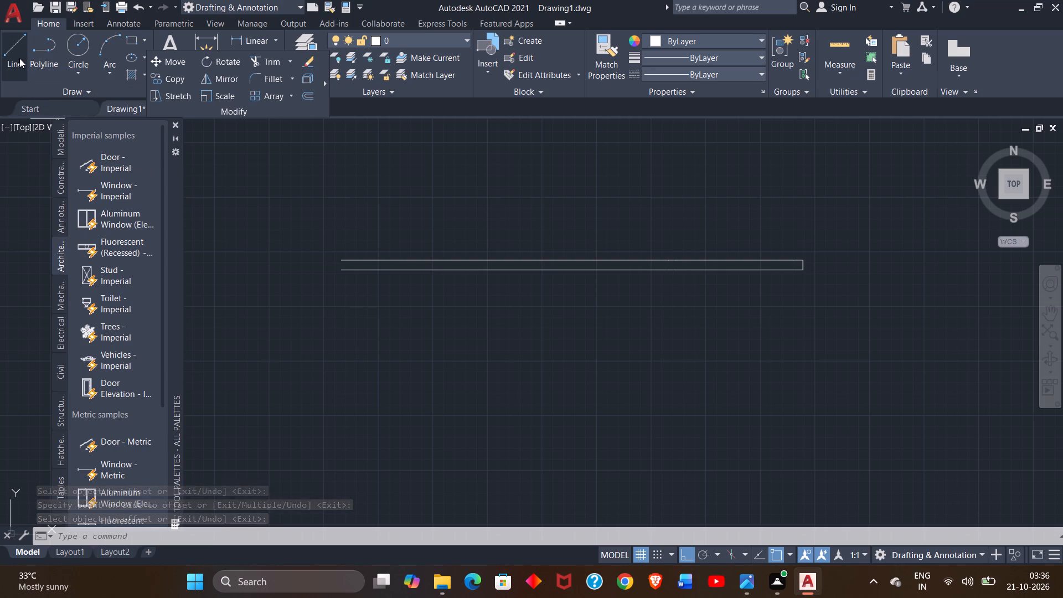
left_click(19, 58)
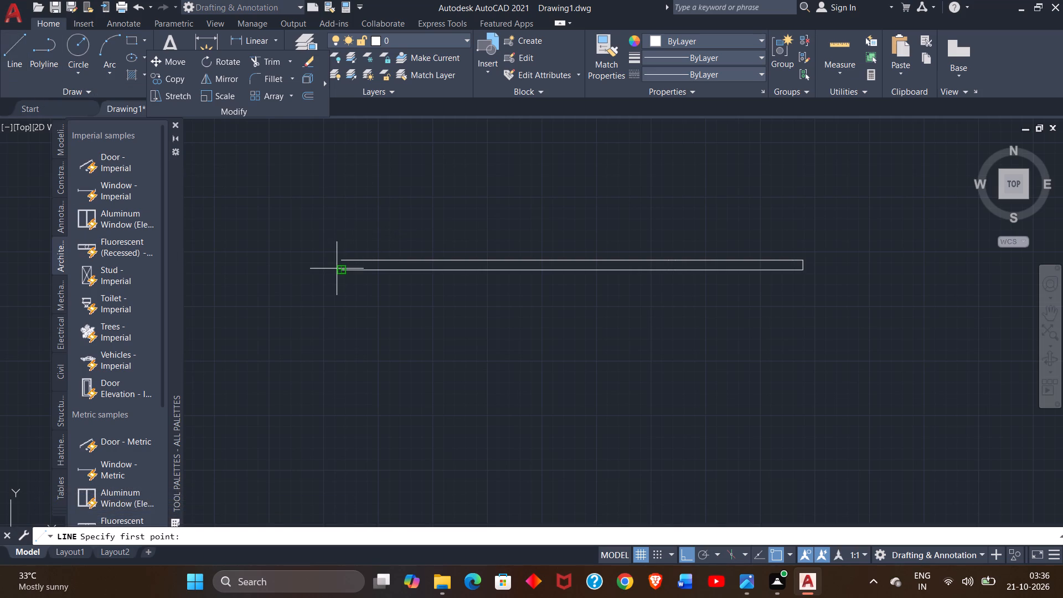
left_click_drag(339, 261, 341, 271)
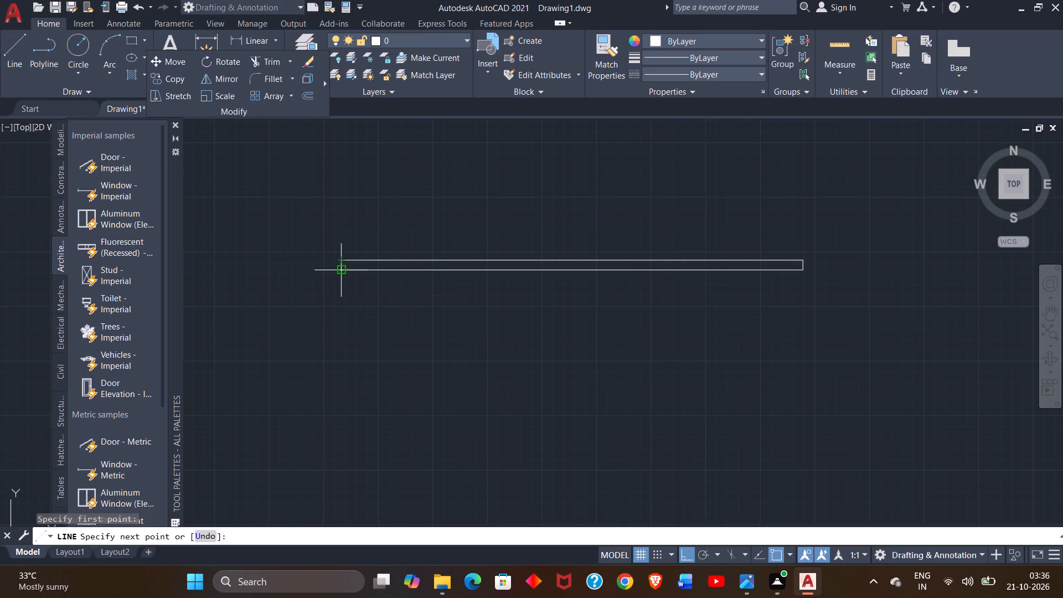
left_click_drag(341, 271, 341, 271)
left_click(341, 271)
left_click(341, 271)
right_click(341, 271)
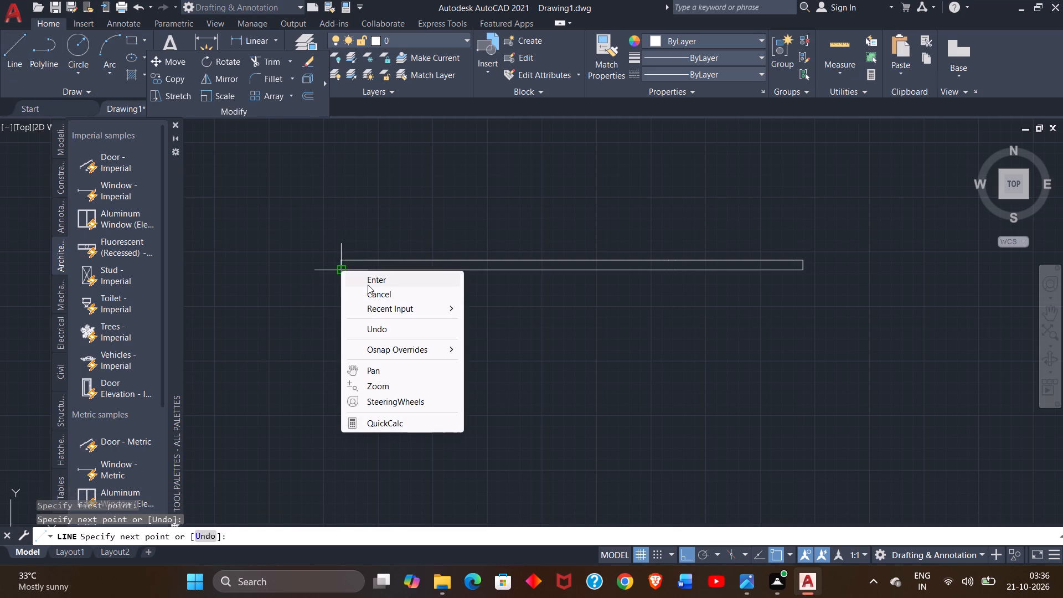
left_click(368, 285)
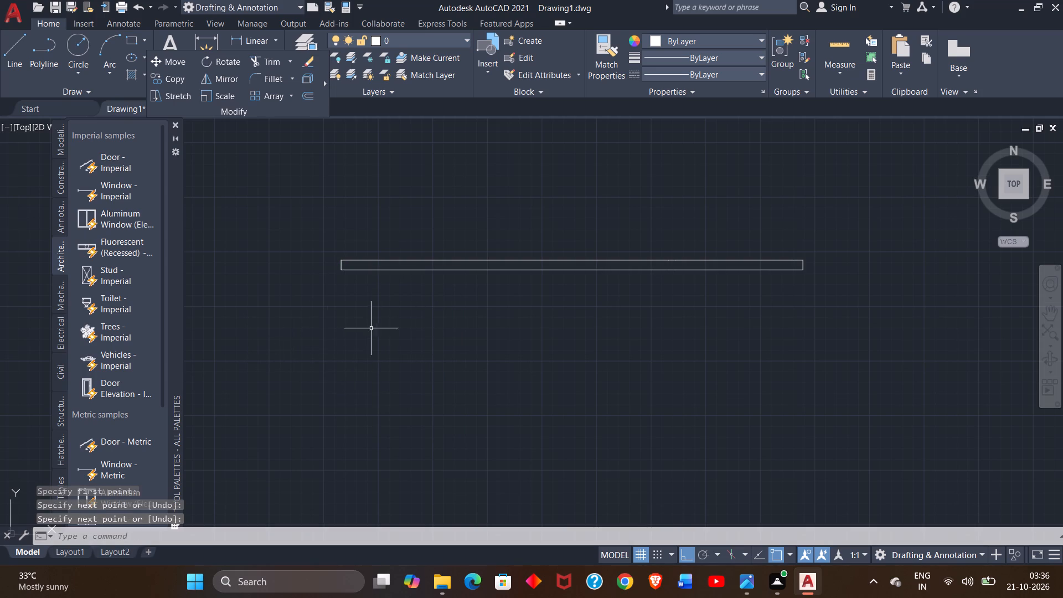
Start the left wall's outer line at the top wall's inner left corner and draw downward segments of 14', 6" and 14'.
left_click(4, 68)
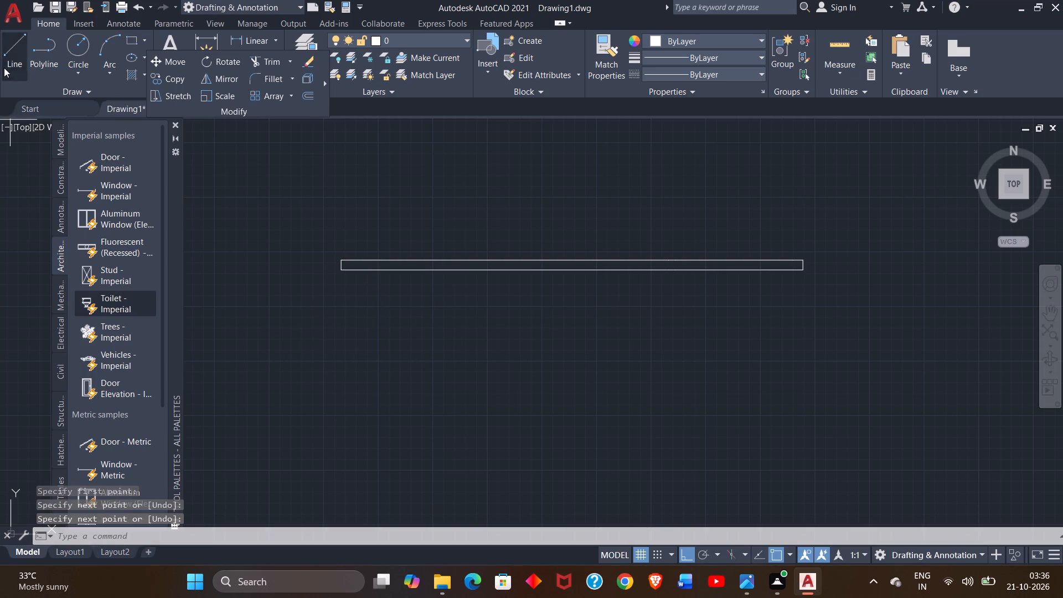
left_click(342, 269)
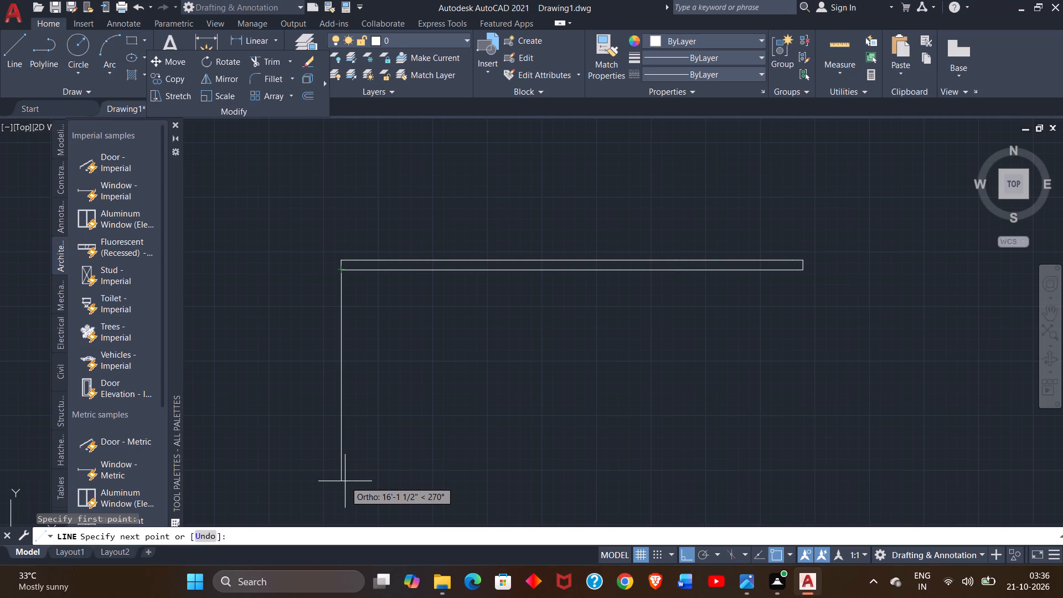
type("14'")
key("Return")
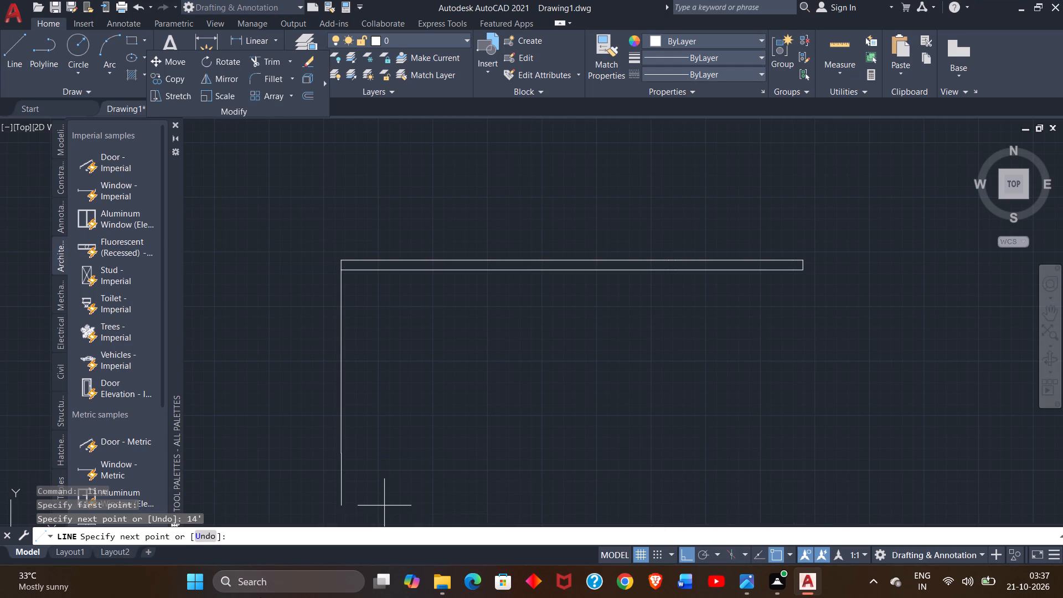
key("6")
key("shift+quotedbl")
key("Return")
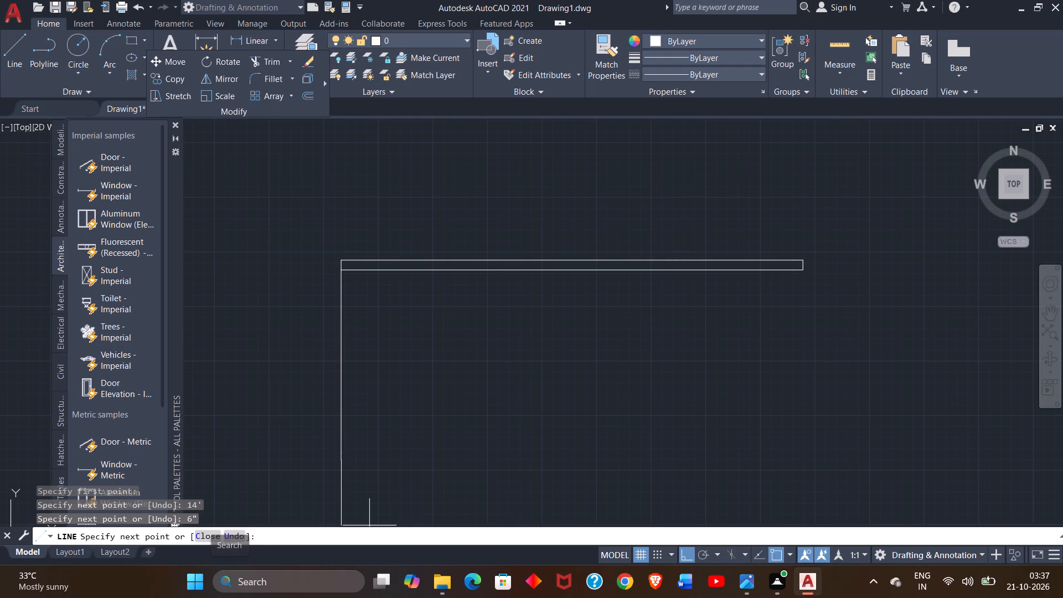
type("14")
key("apostrophe")
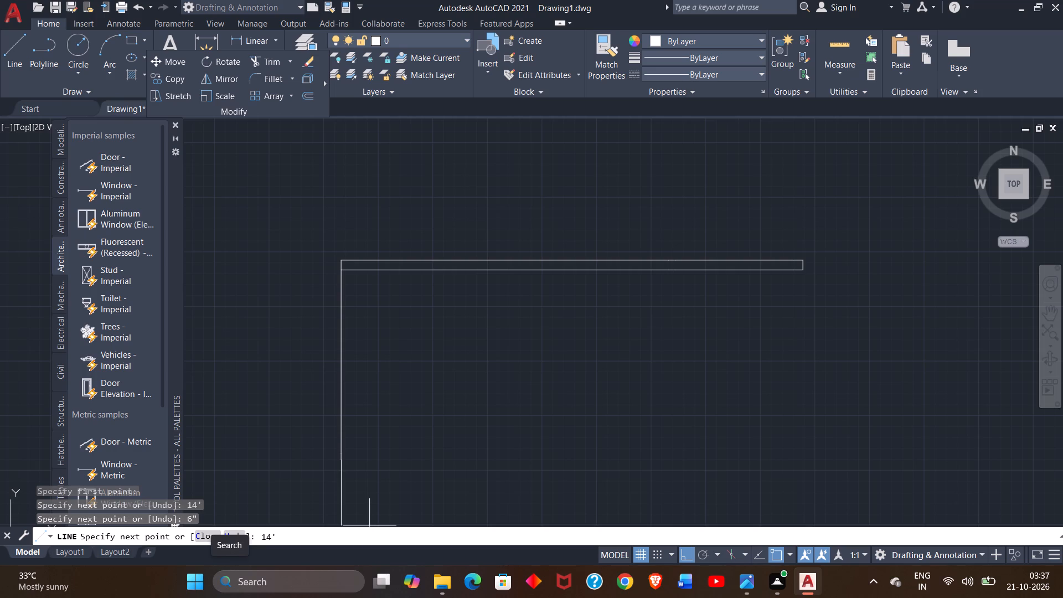
key("Return")
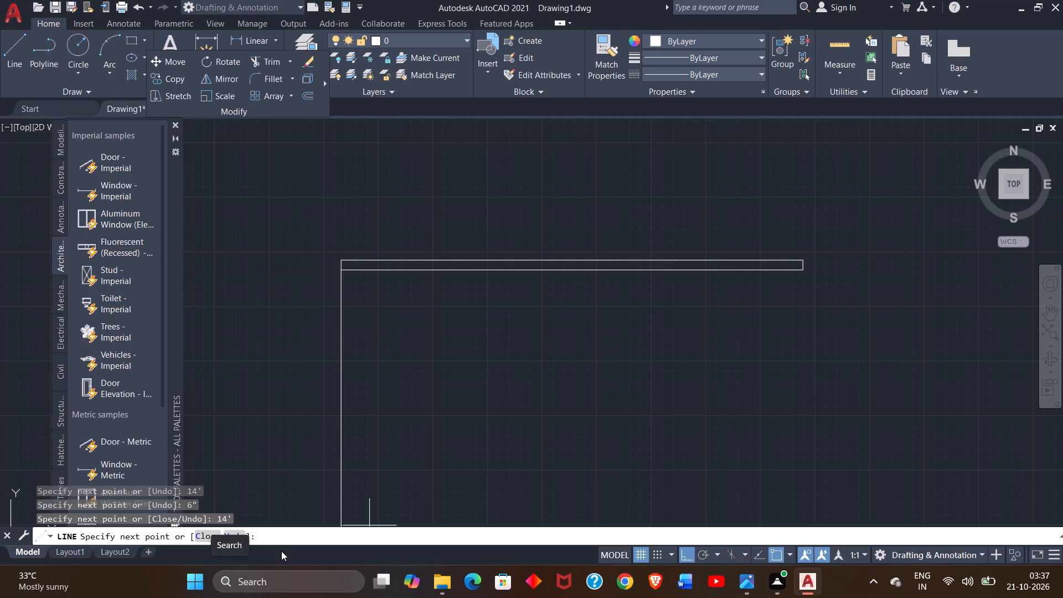
Continue the left wall line downward with segments of 6", 4' and 6".
scroll(345, 457, "down", 2, "ctrl")
right_click(345, 457)
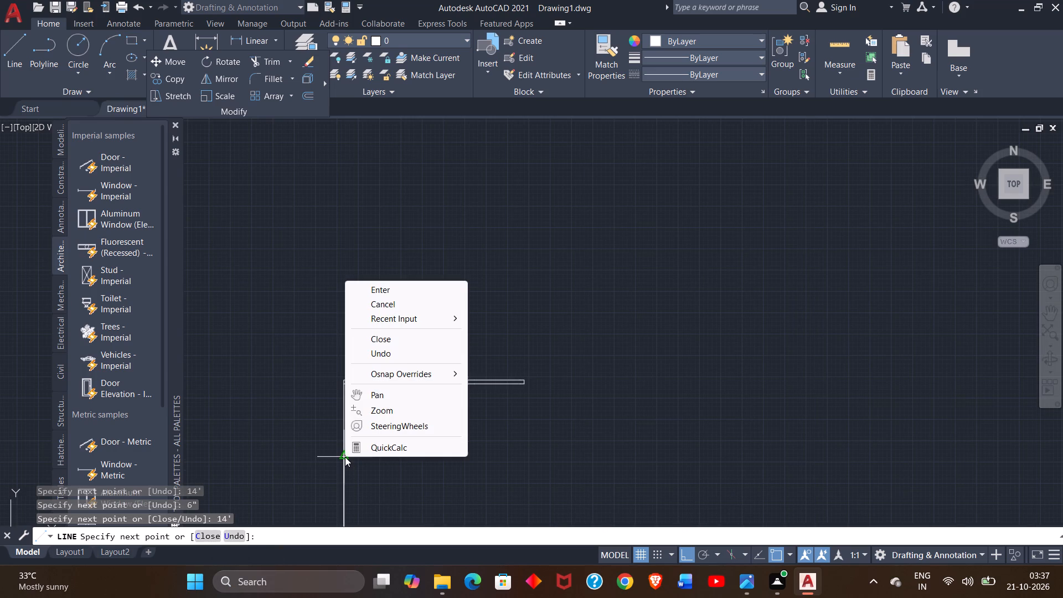
scroll(345, 457, "down", 1)
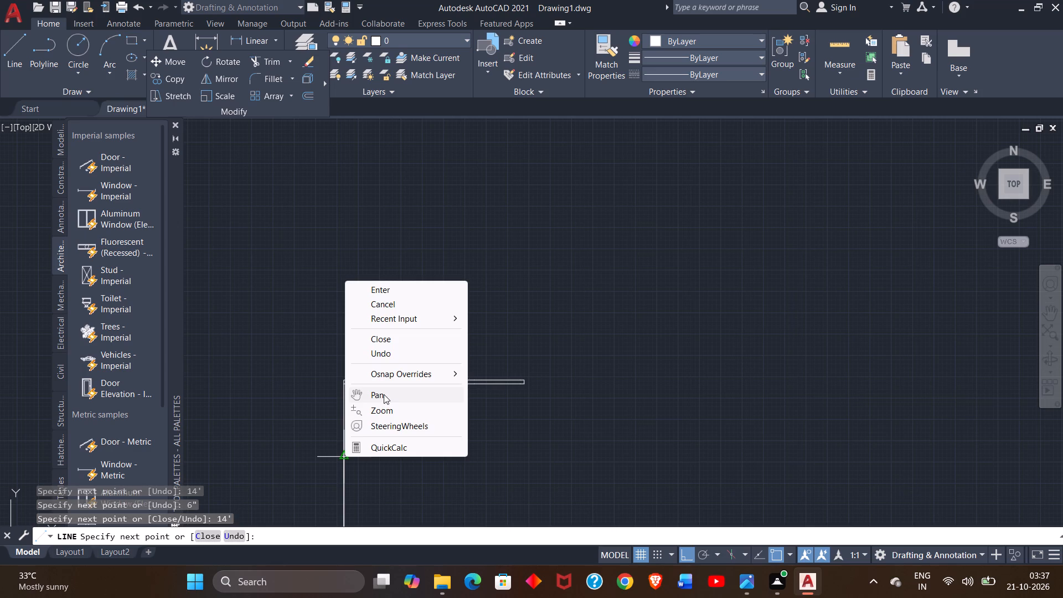
left_click(384, 394)
left_click_drag(385, 430, 438, 311)
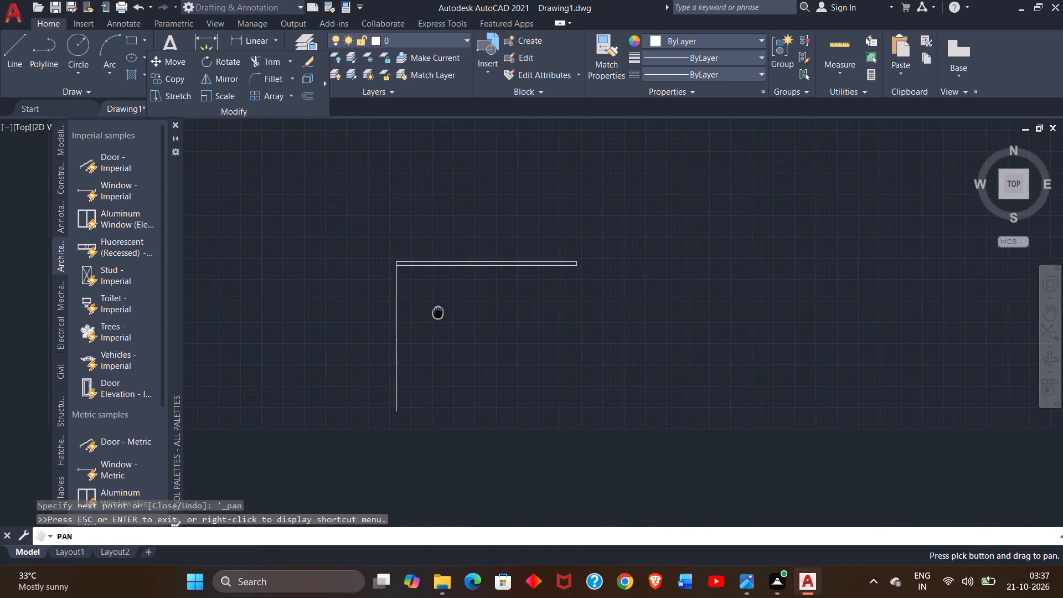
left_click_drag(438, 311, 438, 310)
left_click_drag(435, 323, 420, 297)
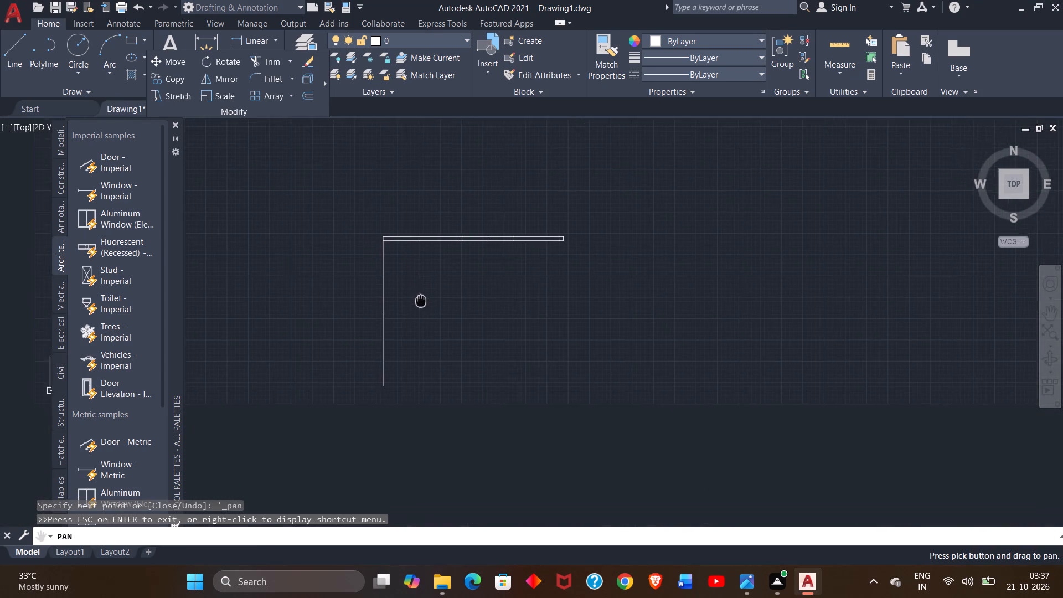
left_click_drag(420, 297, 400, 263)
right_click(363, 419)
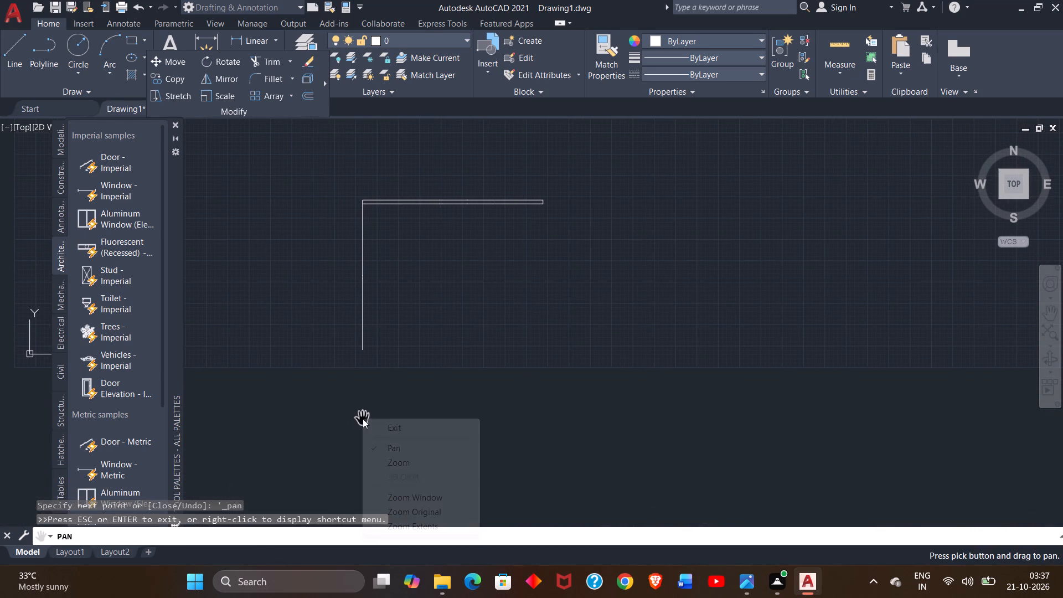
left_click(382, 429)
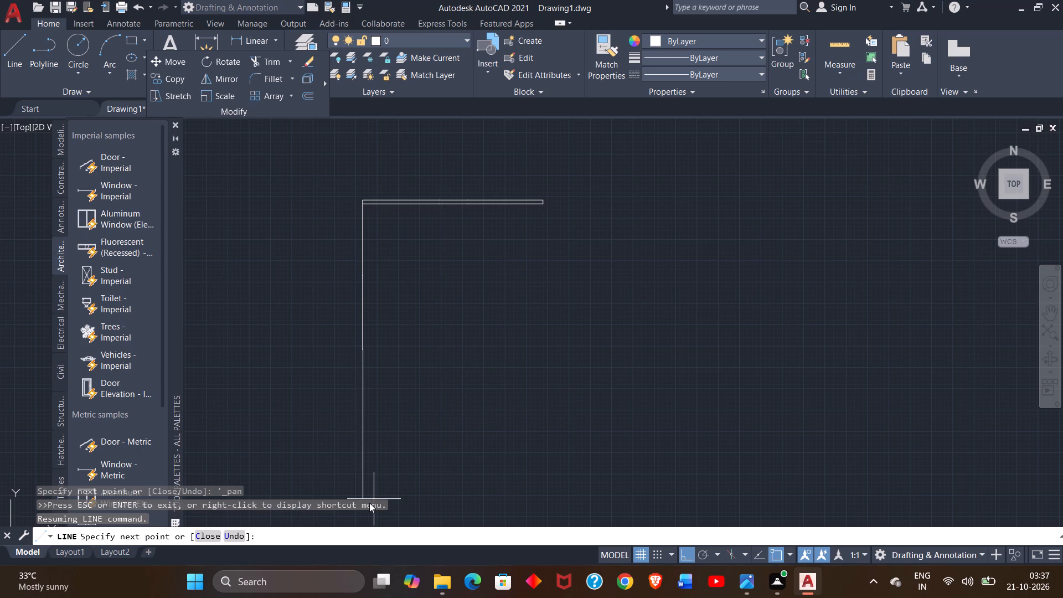
key("6")
key("shift+quotedbl")
key("Return")
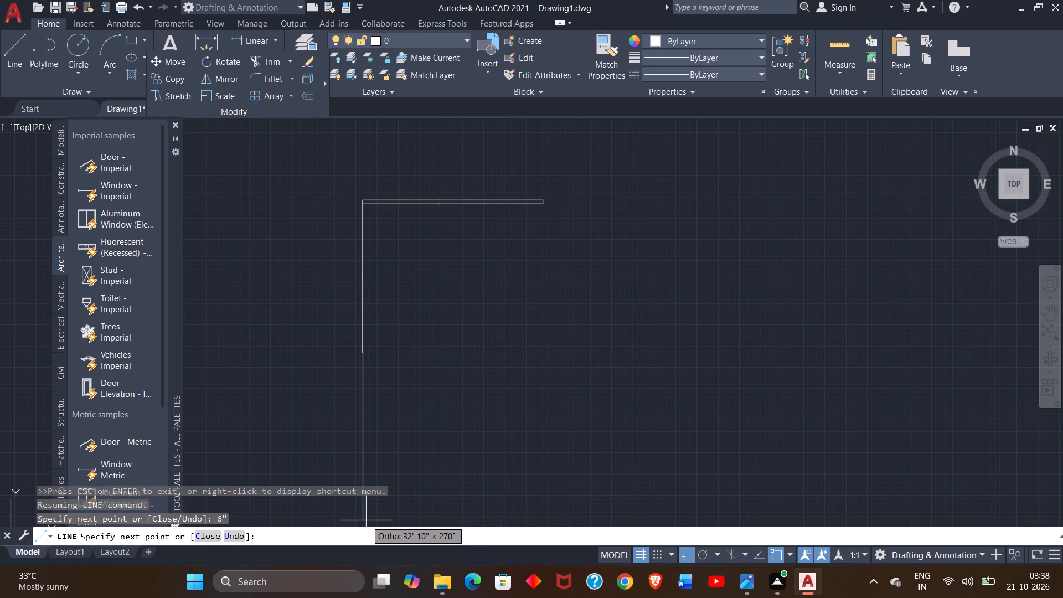
type("4'")
key("Return")
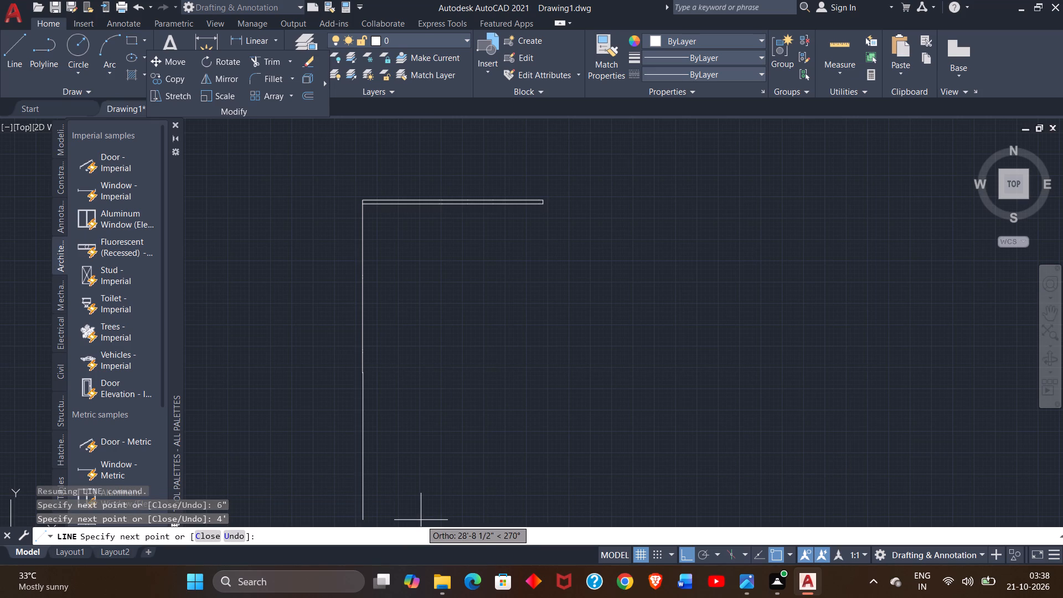
key("6")
key("shift+quotedbl")
key("Return")
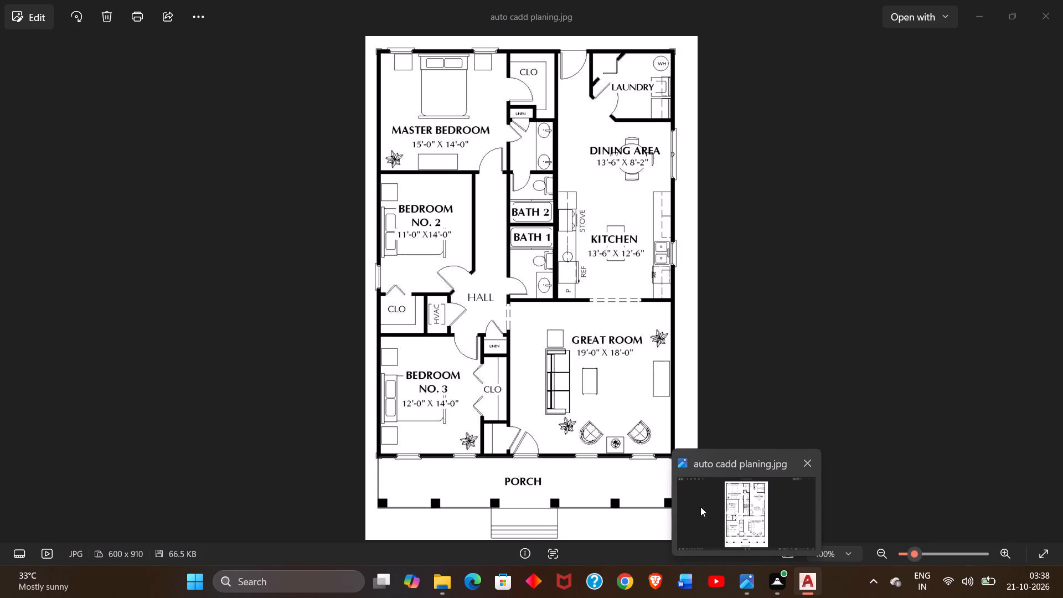
Finish the left wall line with a 14' segment and a 9" segment downward.
type("14'")
key("Return")
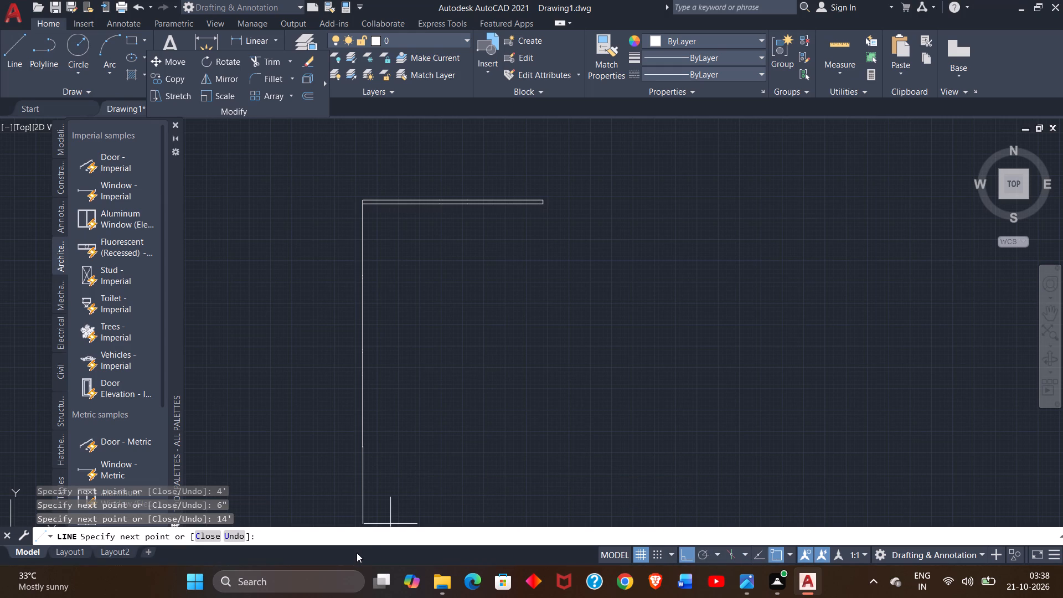
key("9")
key("shift+quotedbl")
key("Return")
right_click(508, 509)
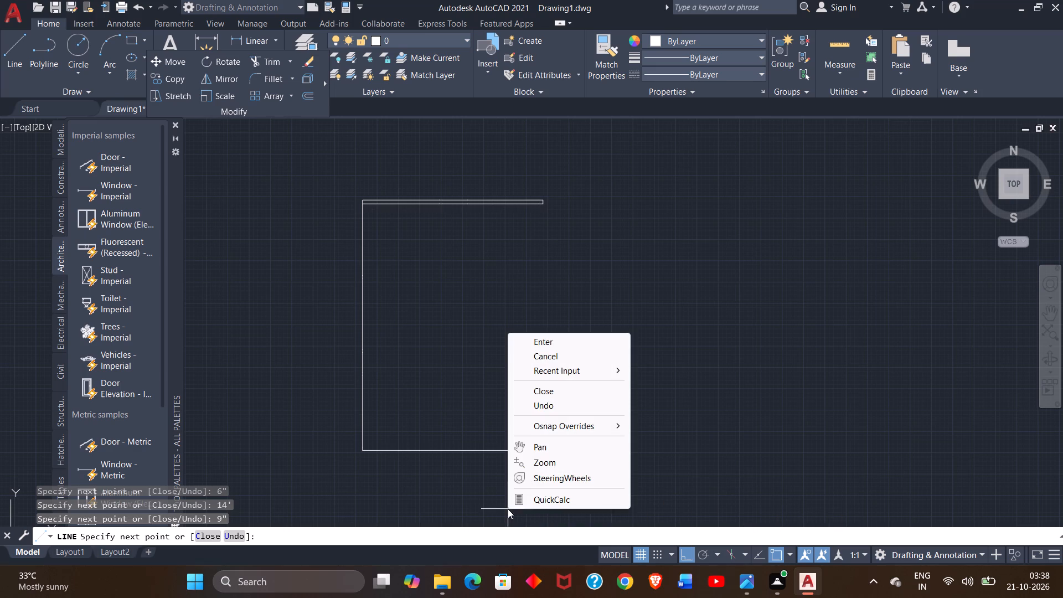
left_click(555, 348)
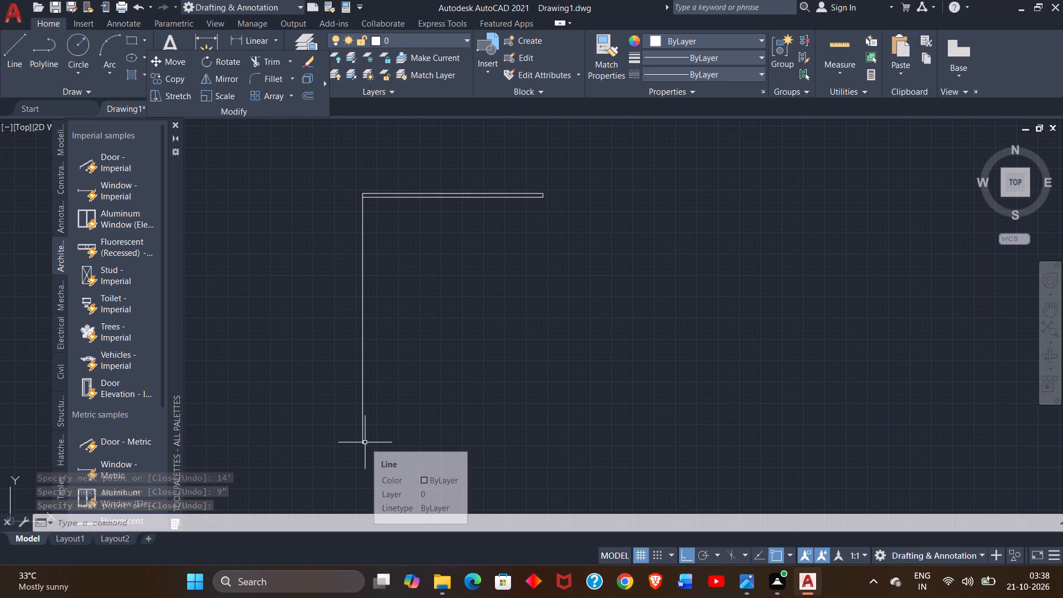
Draw the bottom wall line from the left wall's lower end to below the top wall's right end, and up to its inner corner.
left_click(15, 55)
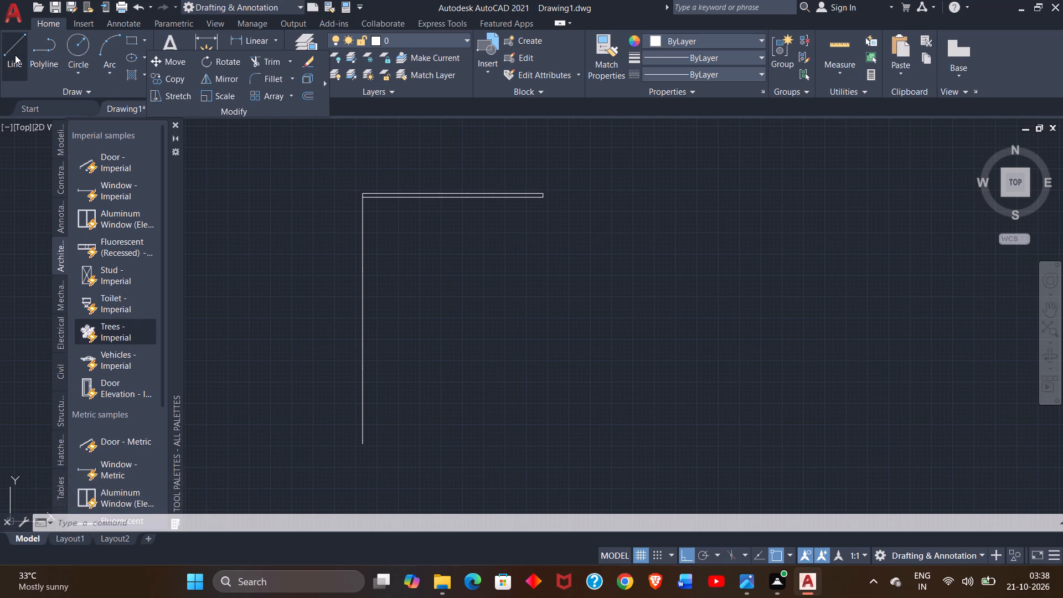
left_click(364, 442)
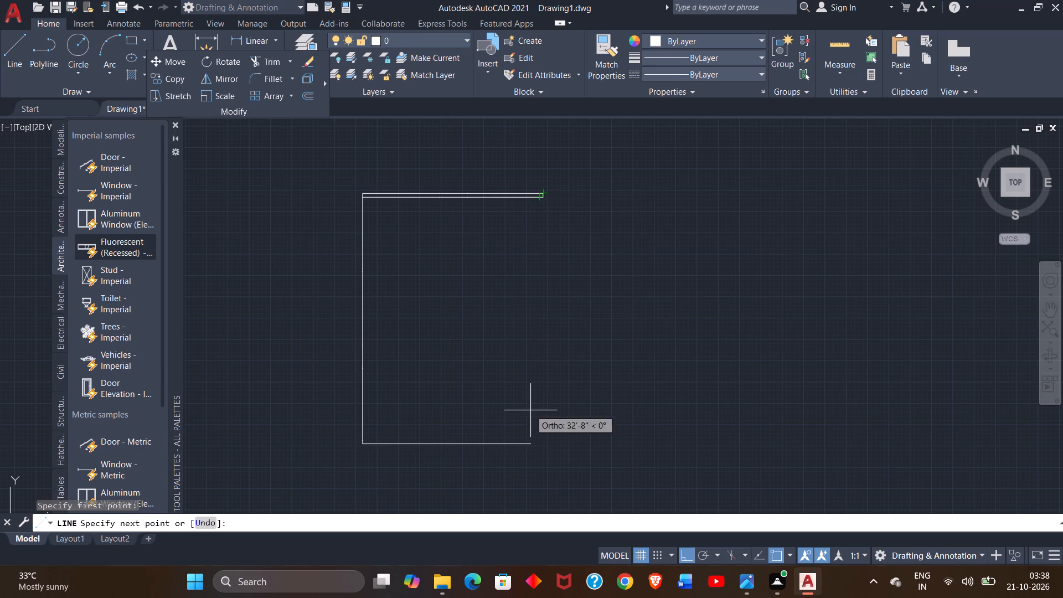
left_click(543, 445)
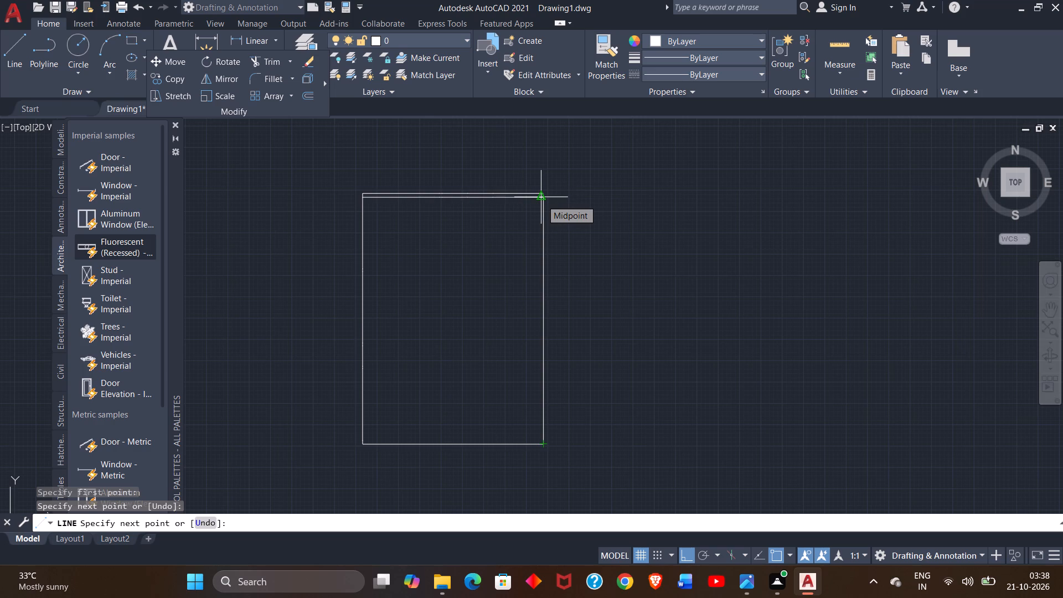
scroll(541, 200, "up", 1, "ctrl")
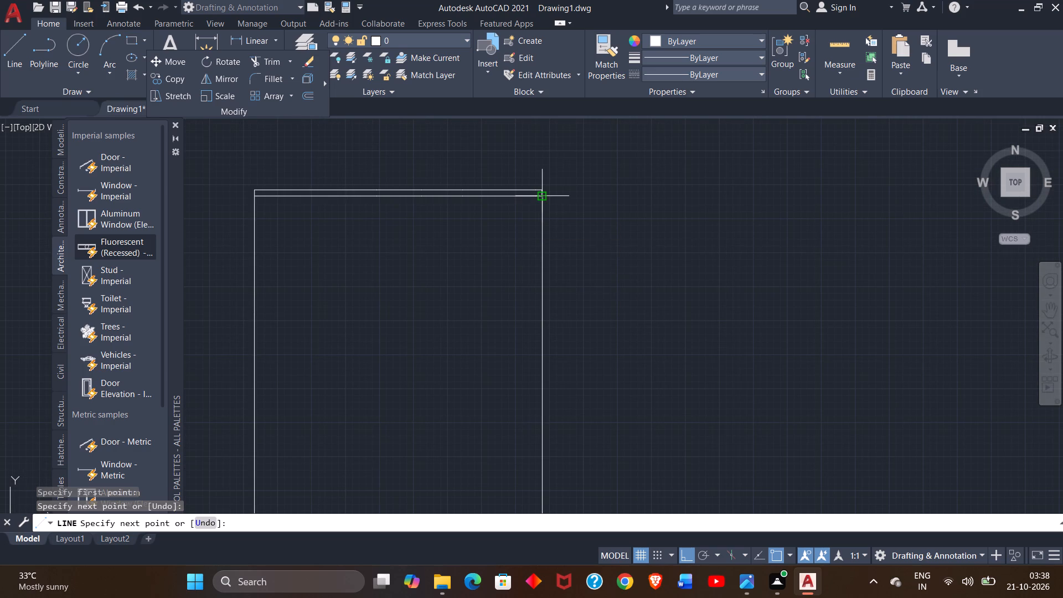
left_click(544, 196)
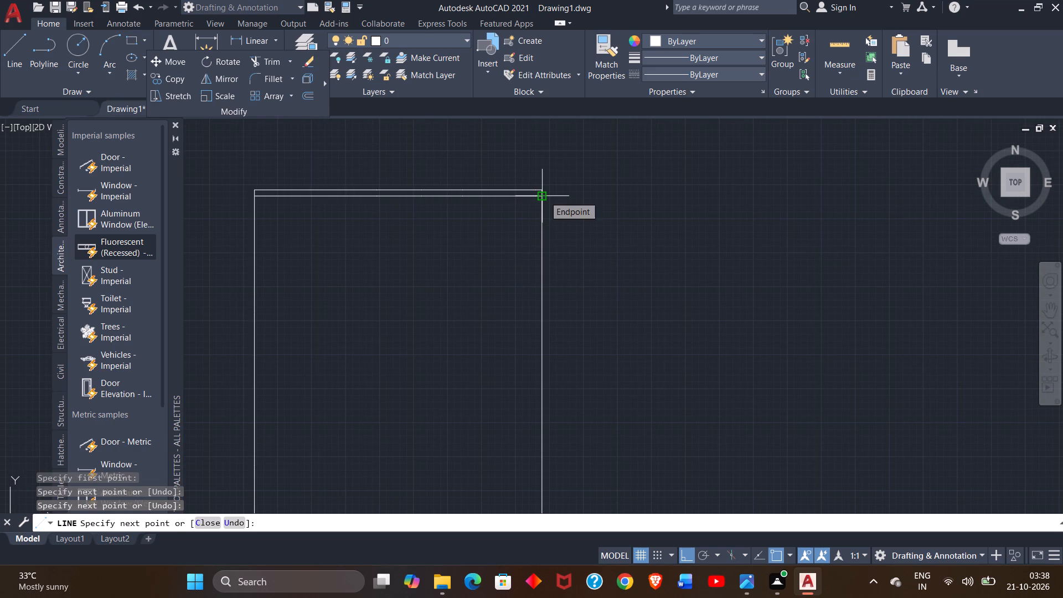
right_click(610, 246)
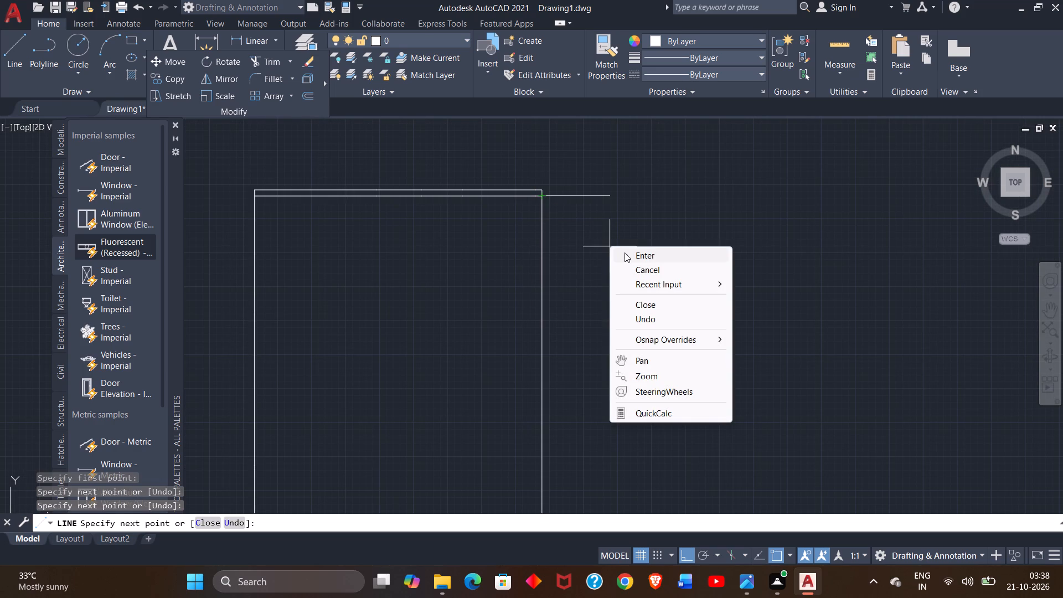
left_click(638, 252)
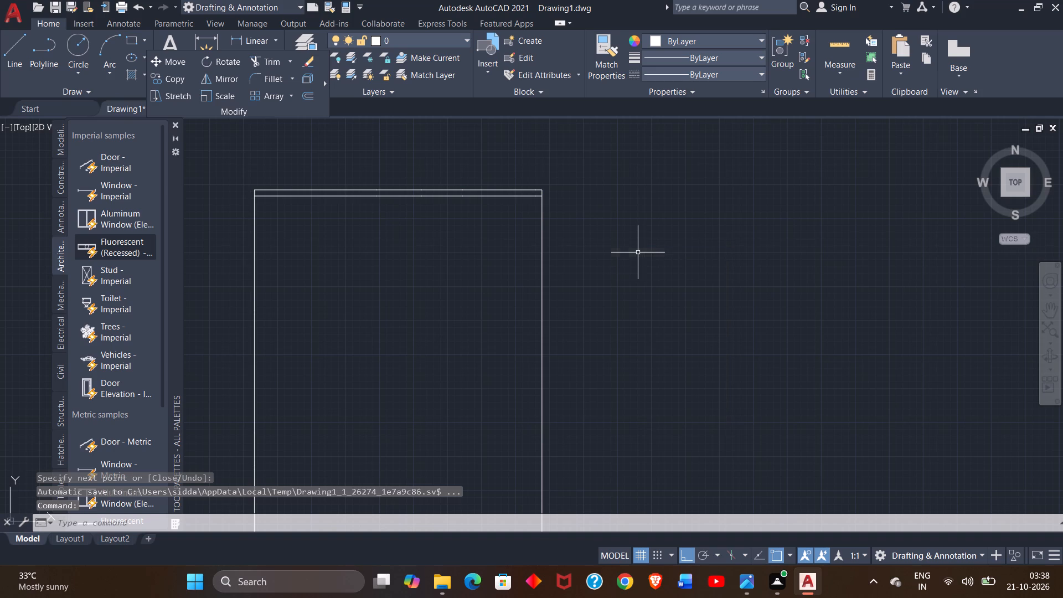
Offset the right wall's outer line 9" inward.
scroll(638, 252, "down", 1, "ctrl")
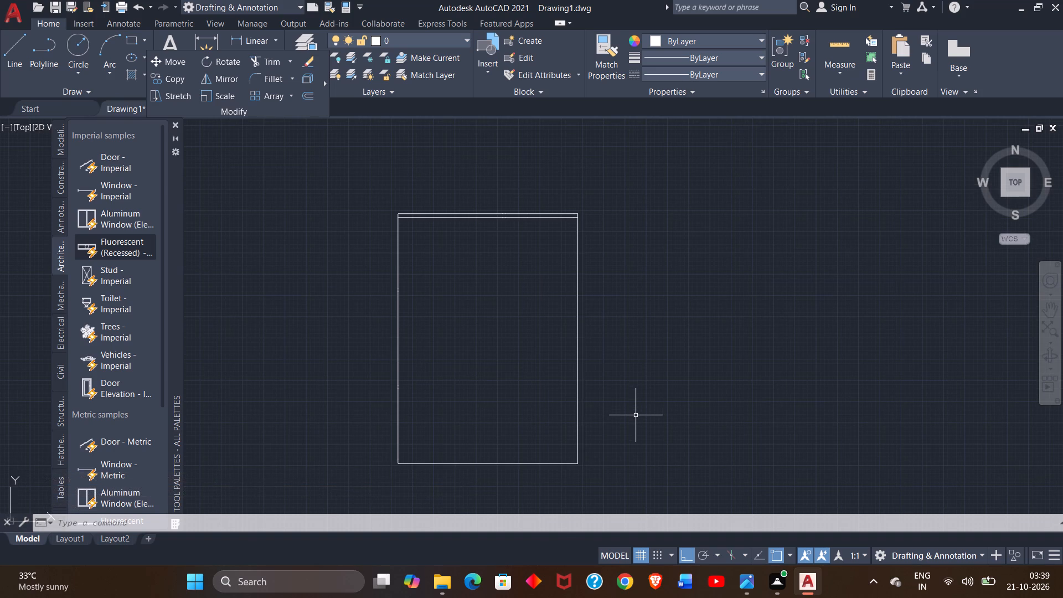
key("ctrl+super+o")
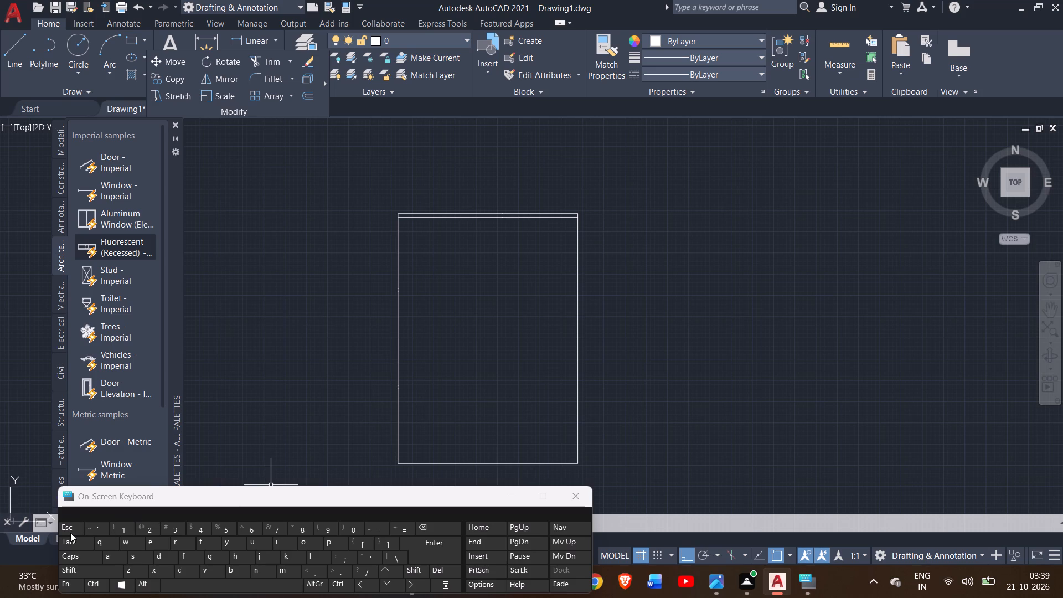
key("Escape")
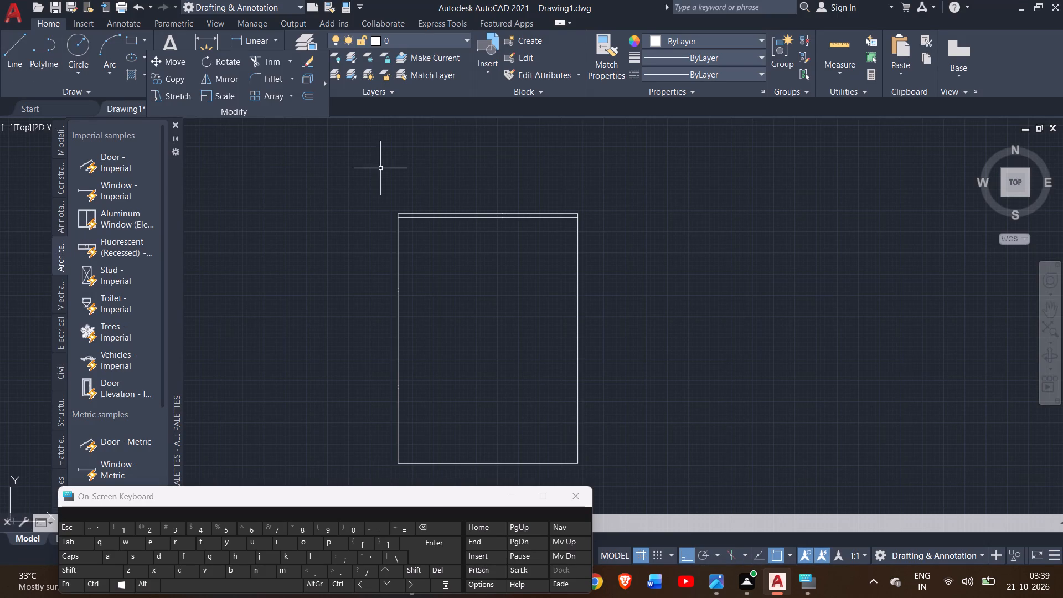
left_click(579, 288)
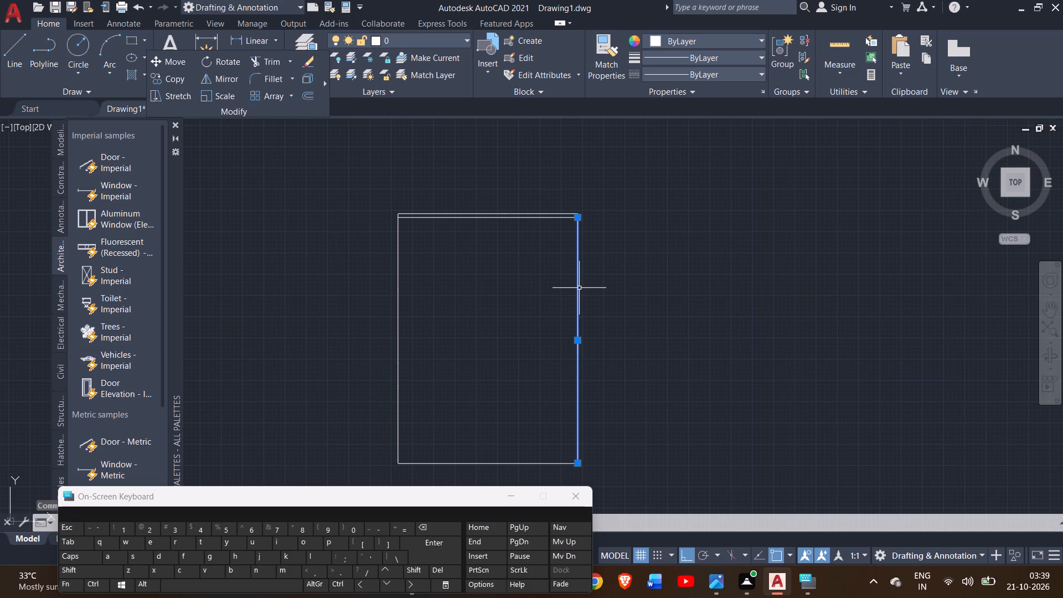
type("off")
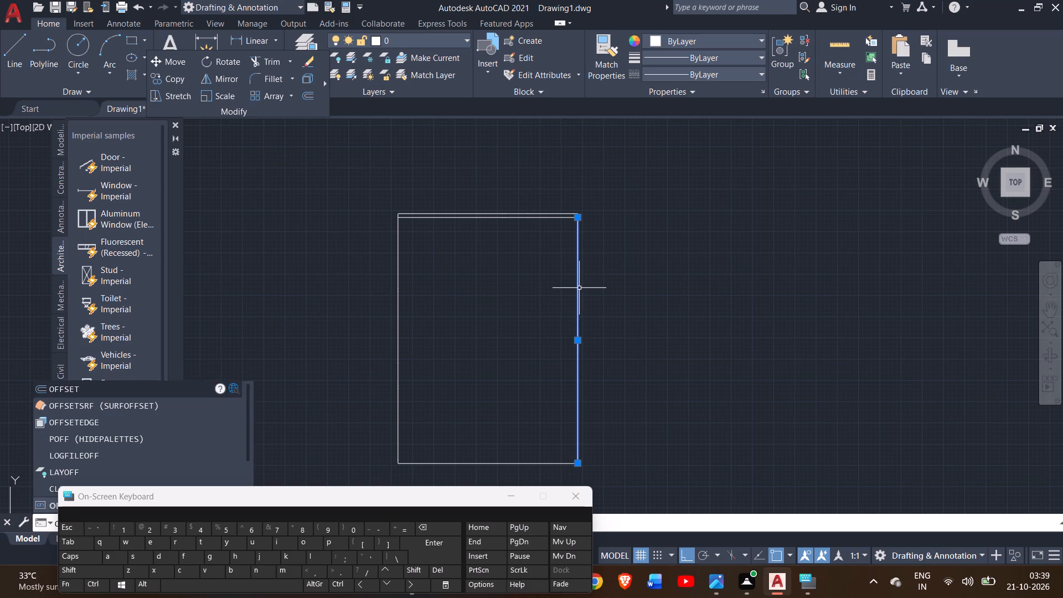
key("Return")
key("9")
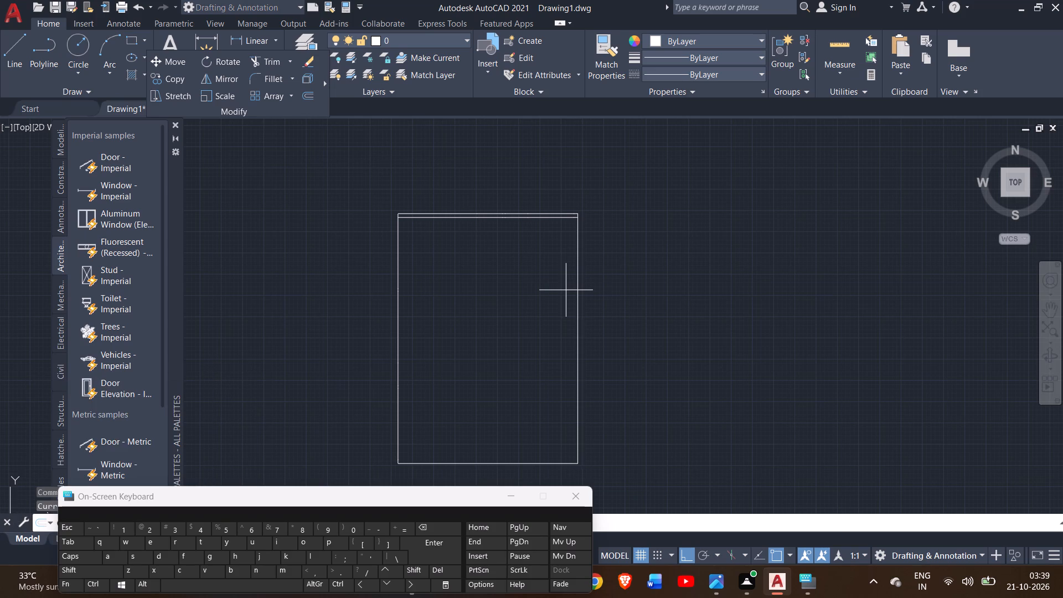
key("shift+quotedbl")
key("Return")
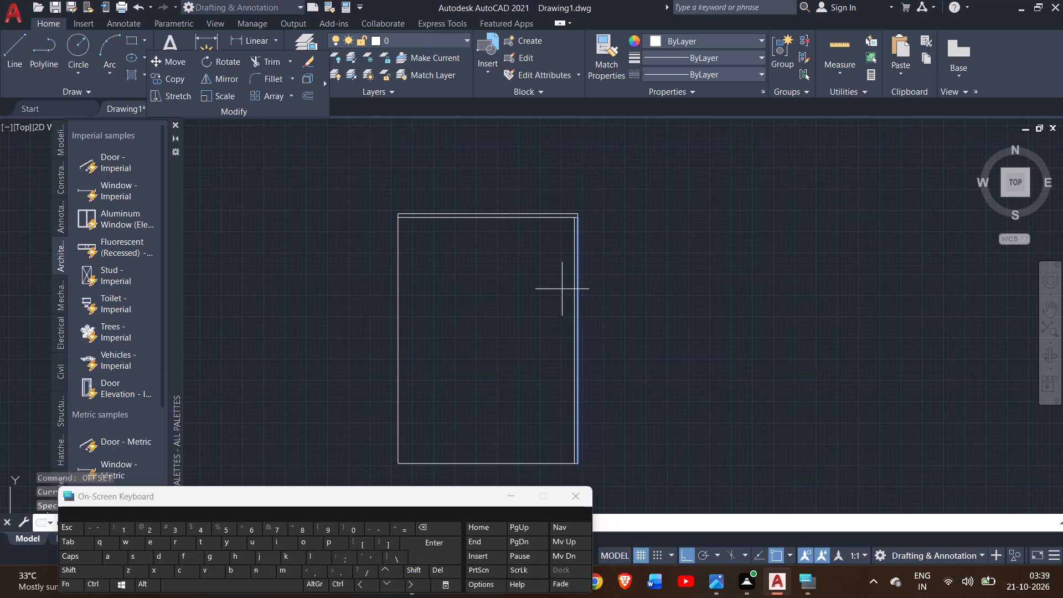
left_click(562, 289)
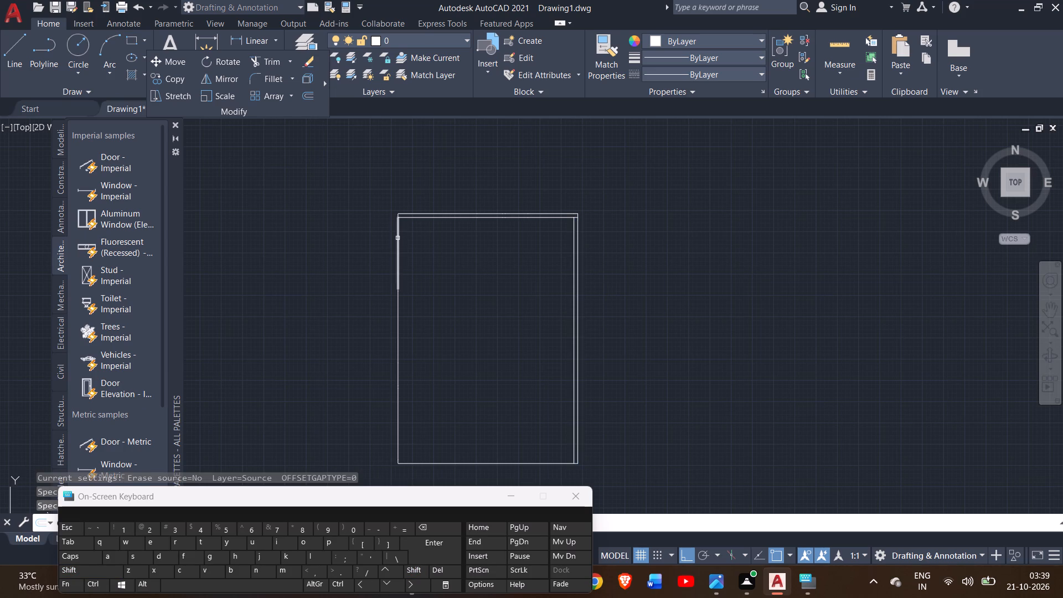
Offset the left wall's upper two 14' segments and the 6" segment between them inward at the same 9" distance.
left_click_drag(398, 239, 409, 248)
left_click(409, 248)
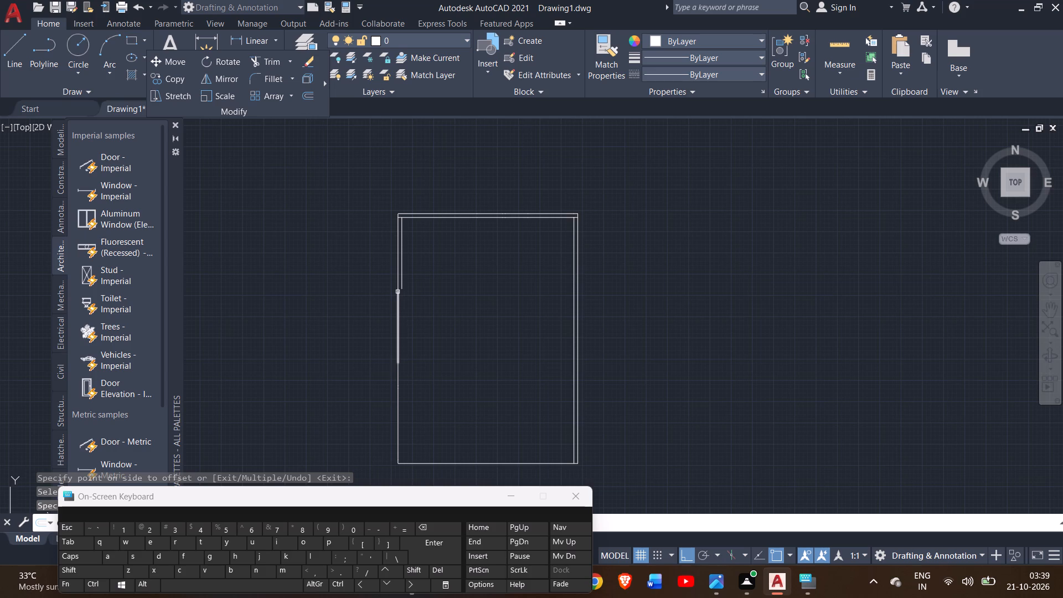
scroll(400, 290, "up", 1, "ctrl")
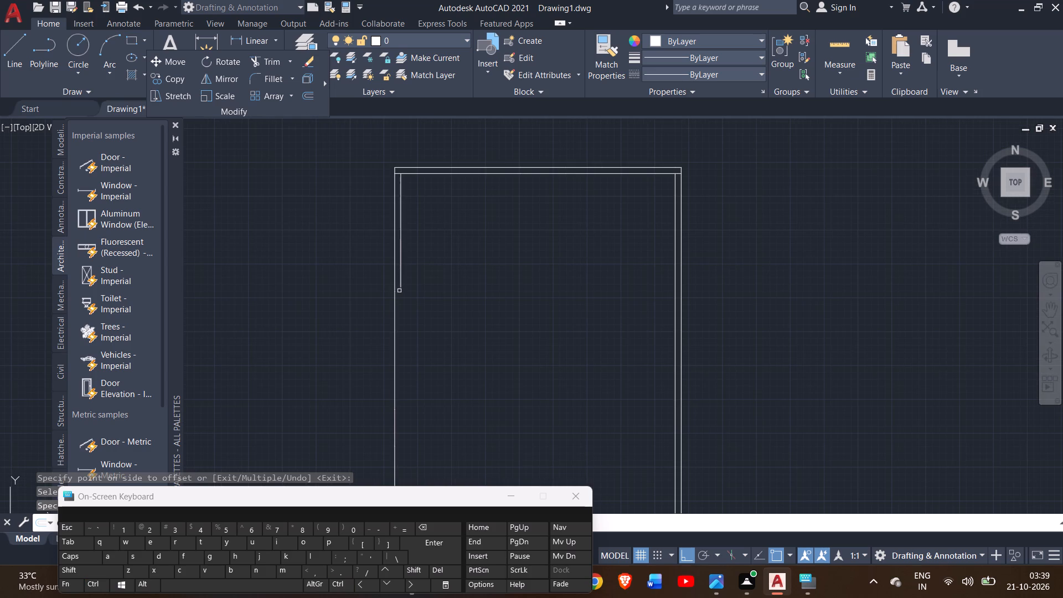
left_click(396, 310)
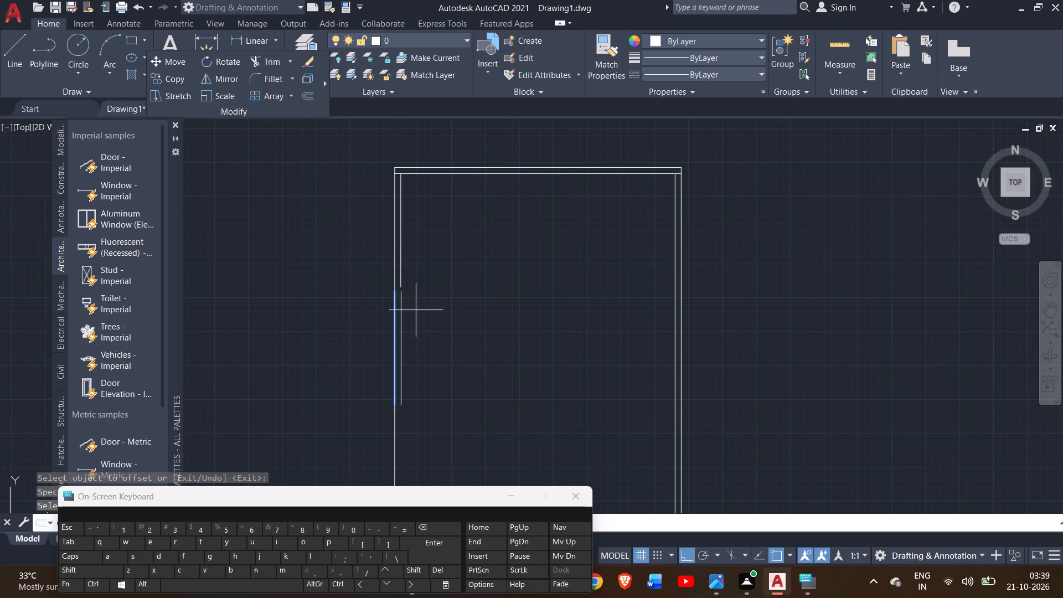
left_click(416, 310)
scroll(397, 315, "up", 1, "ctrl")
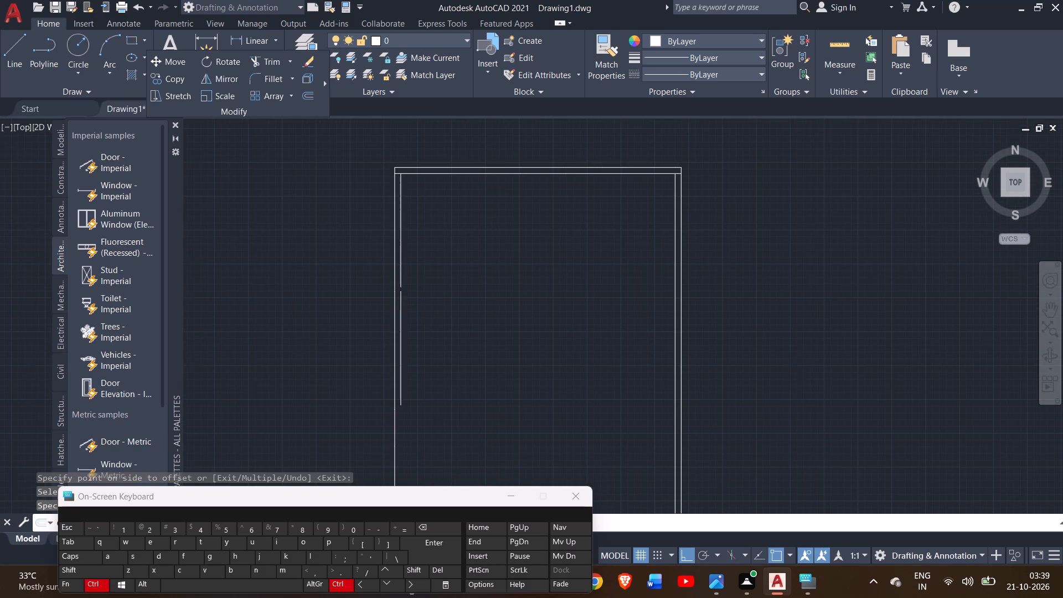
scroll(397, 315, "up", 1, "ctrl")
left_click(386, 249)
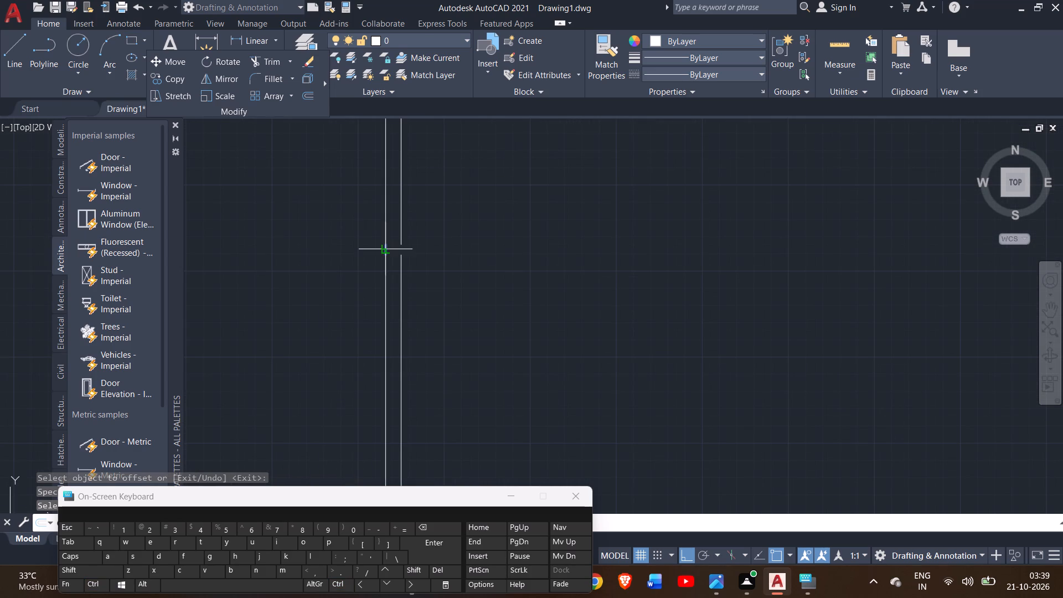
left_click(422, 254)
Offset the left wall's 4' segment and the 6" segment just above it inward by the same 9".
scroll(422, 254, "down", 1, "ctrl")
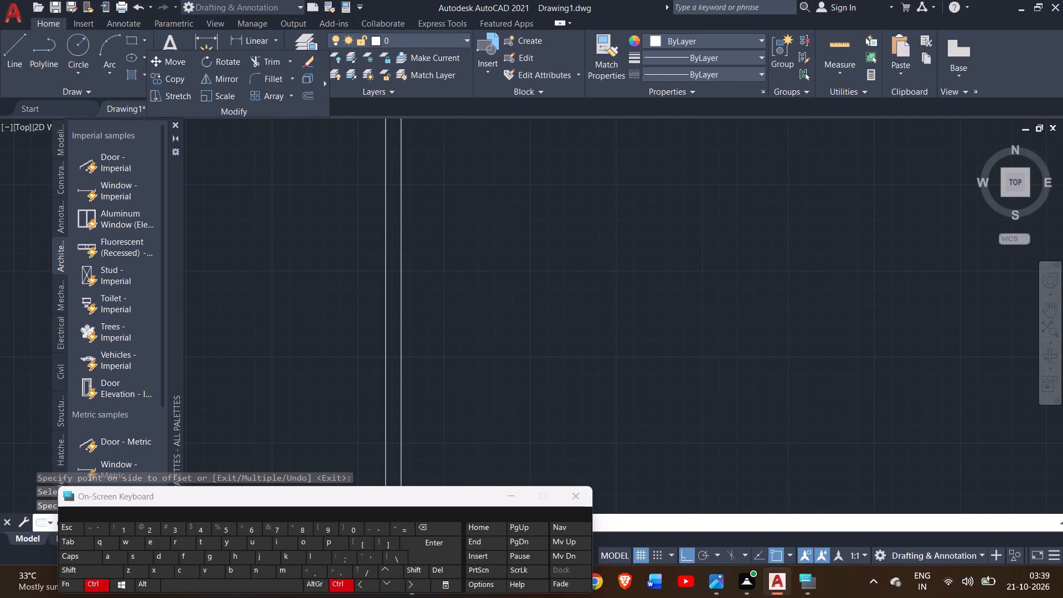
scroll(422, 254, "down", 1, "ctrl")
left_click_drag(409, 380, 430, 389)
left_click(430, 389)
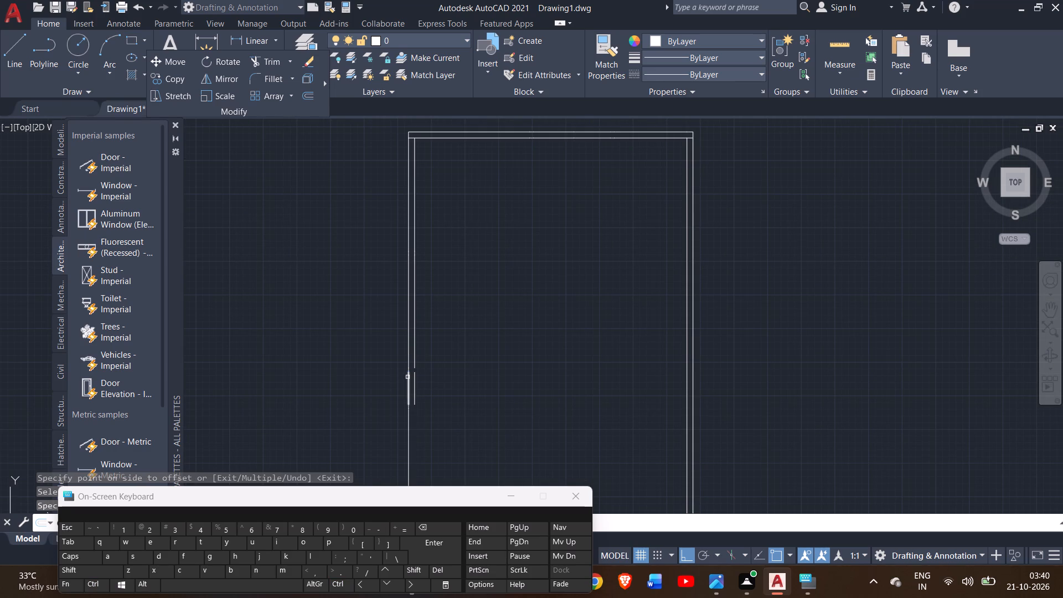
scroll(407, 377, "up", 2, "ctrl")
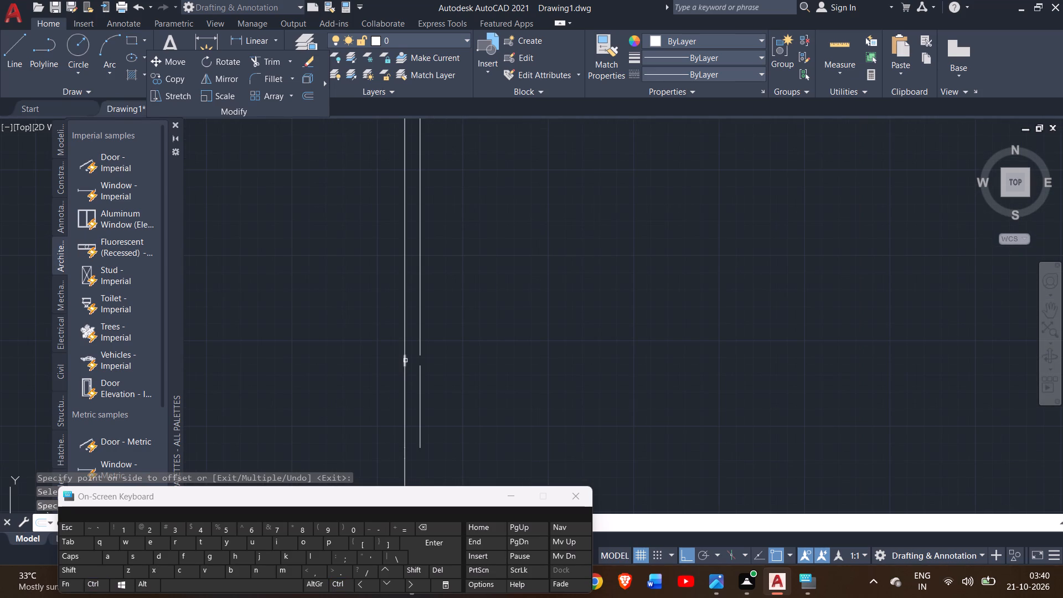
left_click_drag(405, 360, 456, 379)
left_click(456, 379)
Offset the left wall's lowest 14' segment and the 6" segment just above it inward by the same 9".
scroll(453, 382, "down", 3, "ctrl")
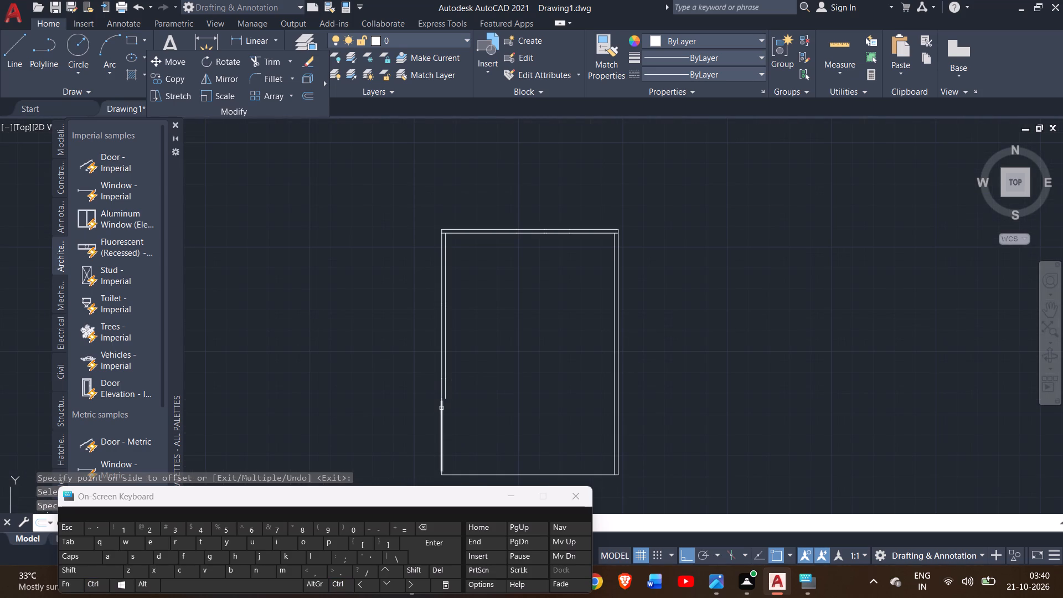
left_click(440, 409)
left_click(453, 410)
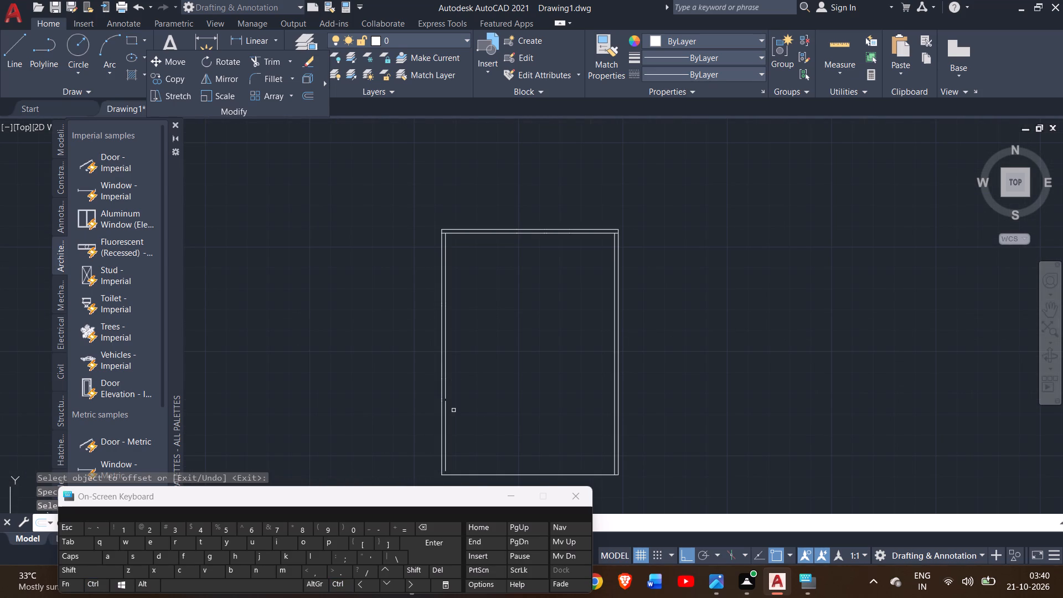
scroll(448, 412, "up", 1, "ctrl")
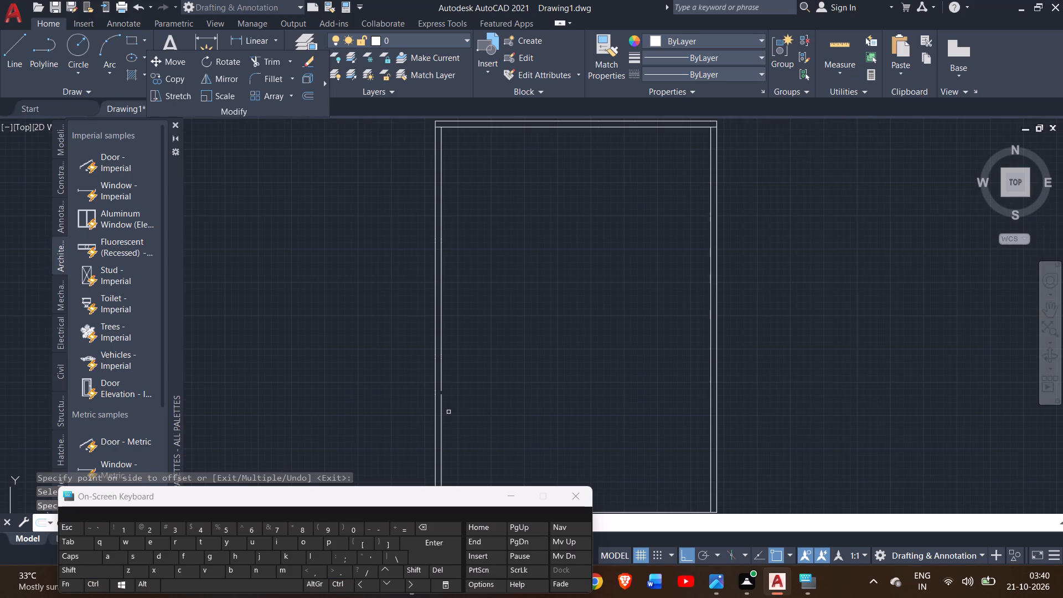
scroll(460, 399, "up", 3, "ctrl")
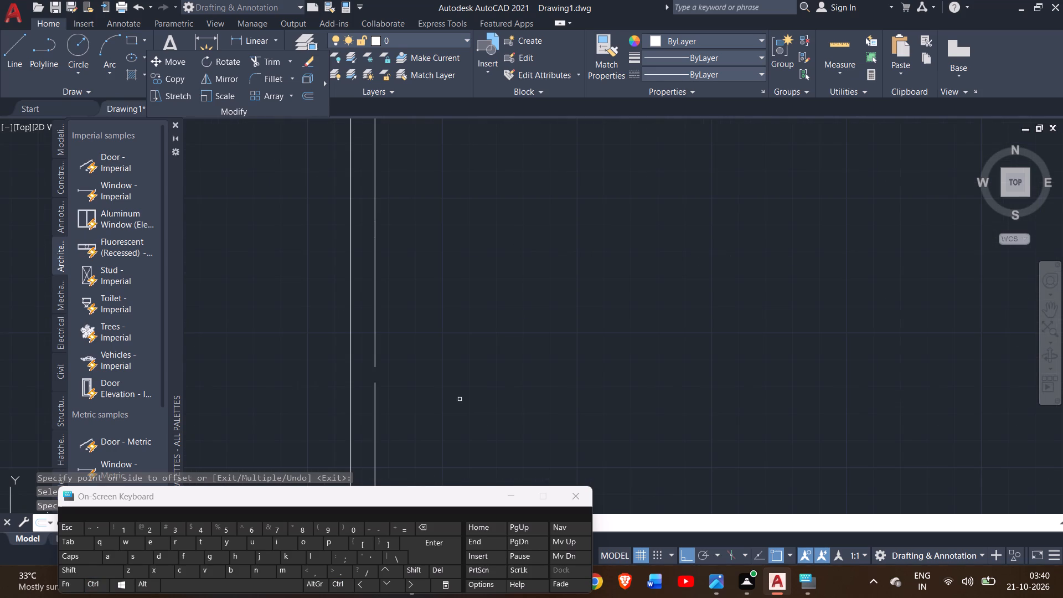
left_click(352, 375)
left_click(399, 387)
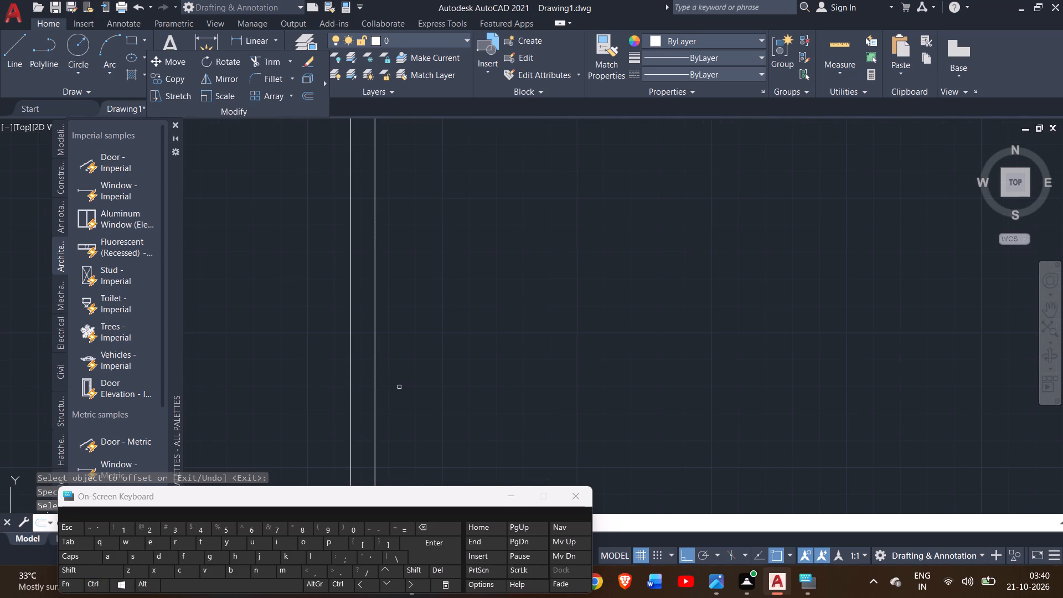
Offset the bottom wall's outer line inward by the same 9".
scroll(399, 387, "down", 6, "ctrl")
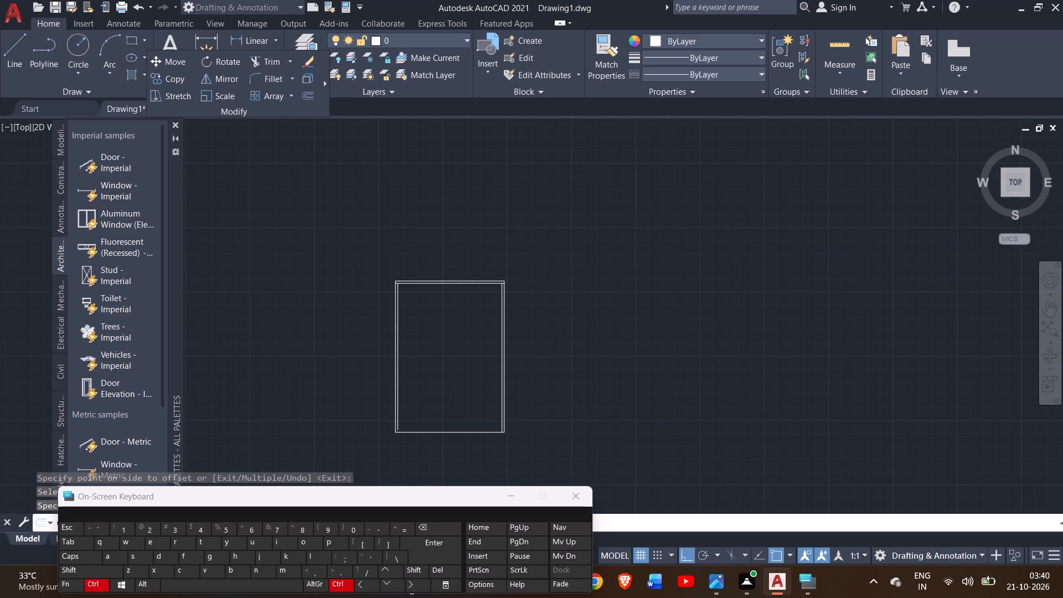
scroll(399, 387, "up", 2, "ctrl")
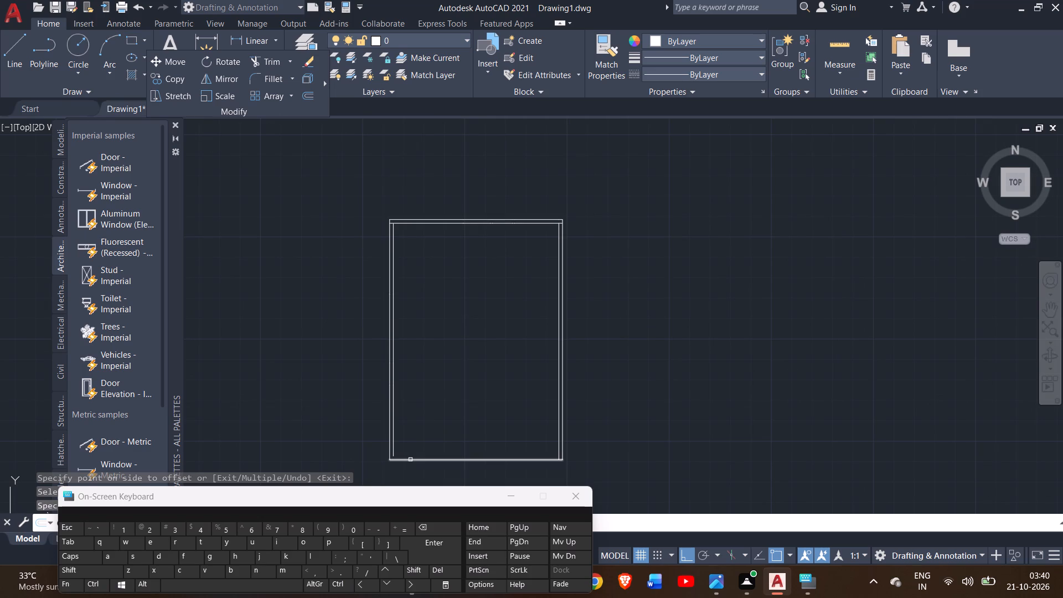
left_click(410, 460)
left_click(413, 437)
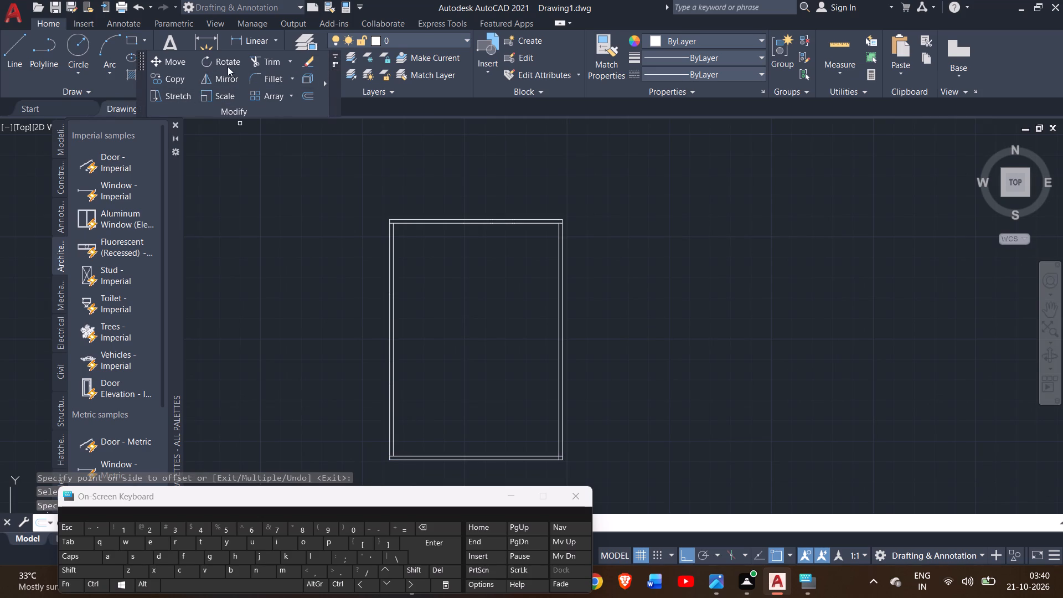
Trim the end of the bottom wall's inner line that overruns into the wall thickness at the plan's lower-left corner.
left_click(263, 63)
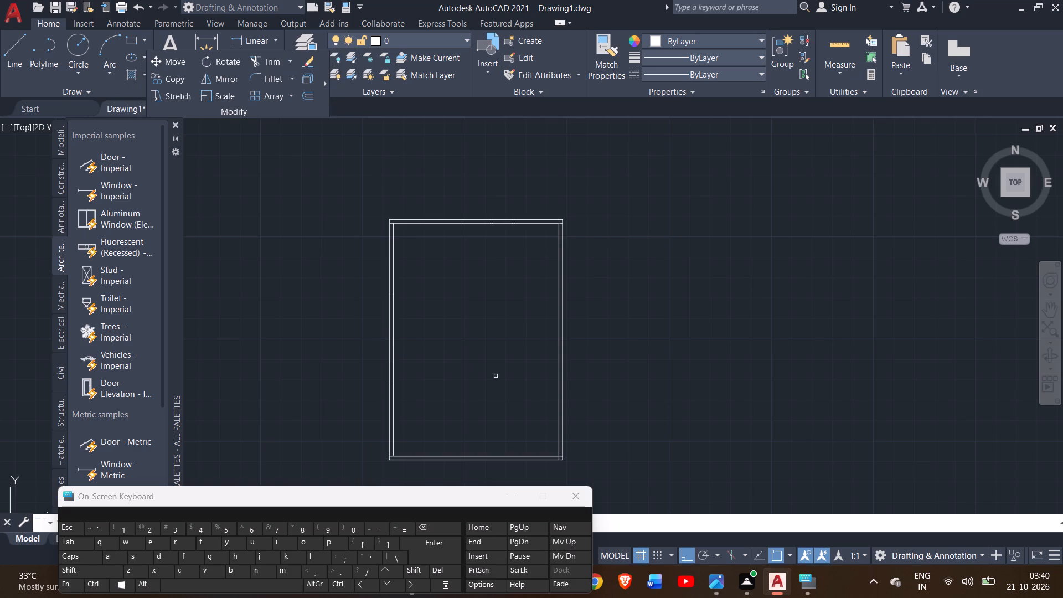
left_click(1052, 308)
left_click_drag(806, 342, 823, 276)
left_click_drag(637, 318, 629, 288)
right_click(629, 288)
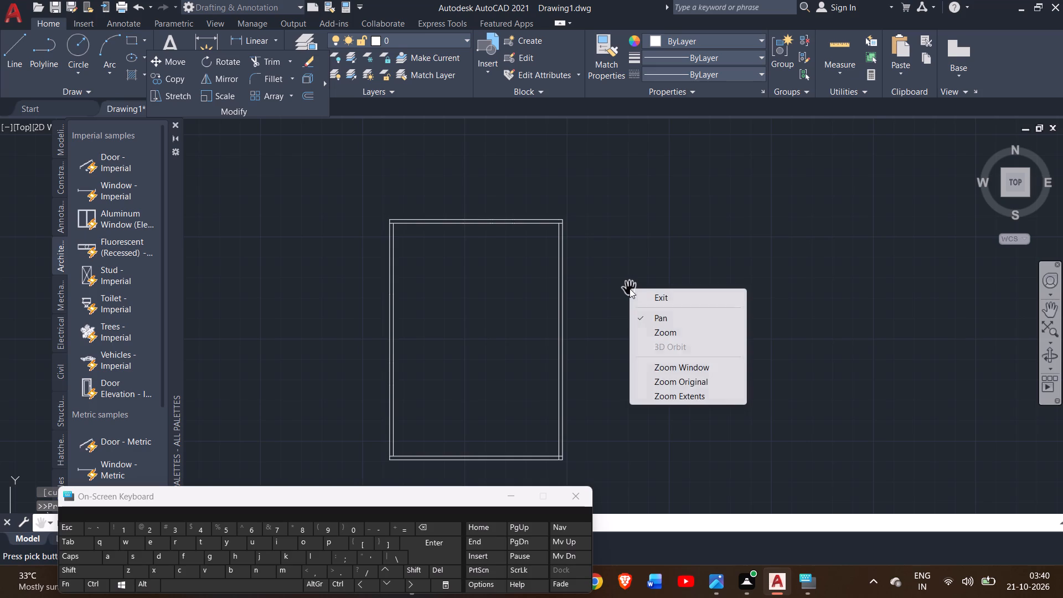
scroll(629, 288, "down", 1)
left_click(597, 312)
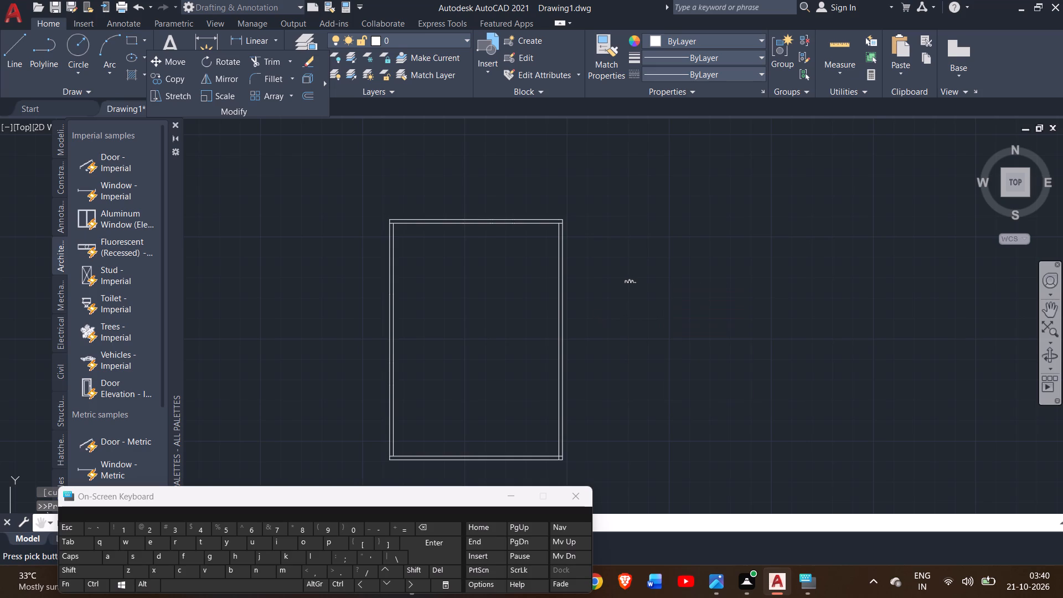
left_click_drag(597, 323, 427, 392)
left_click_drag(427, 392, 427, 391)
left_click_drag(427, 391, 1062, 294)
left_click_drag(1062, 294, 632, 293)
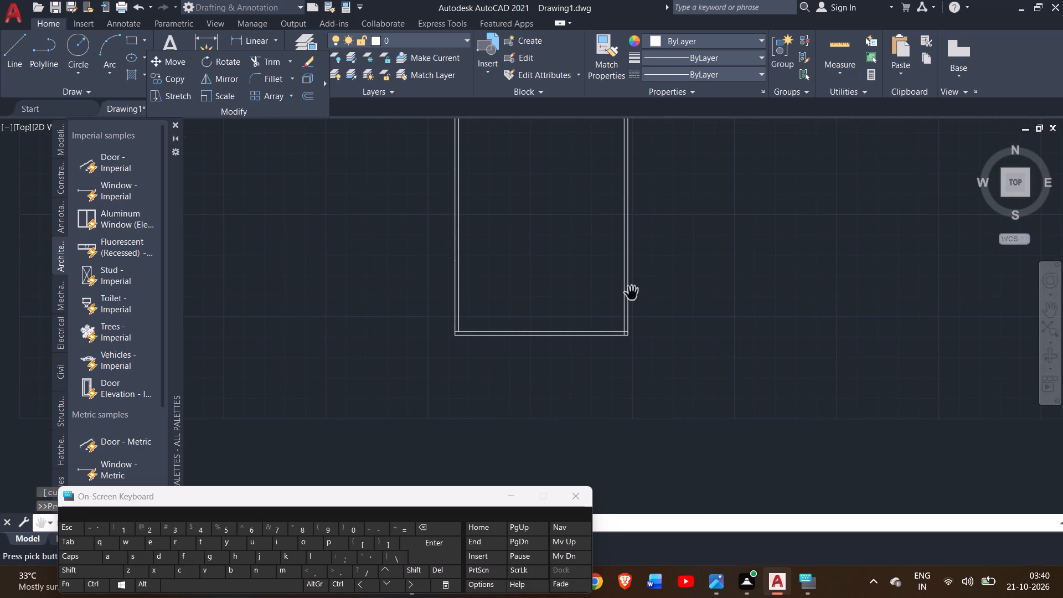
scroll(554, 283, "up", 1, "ctrl")
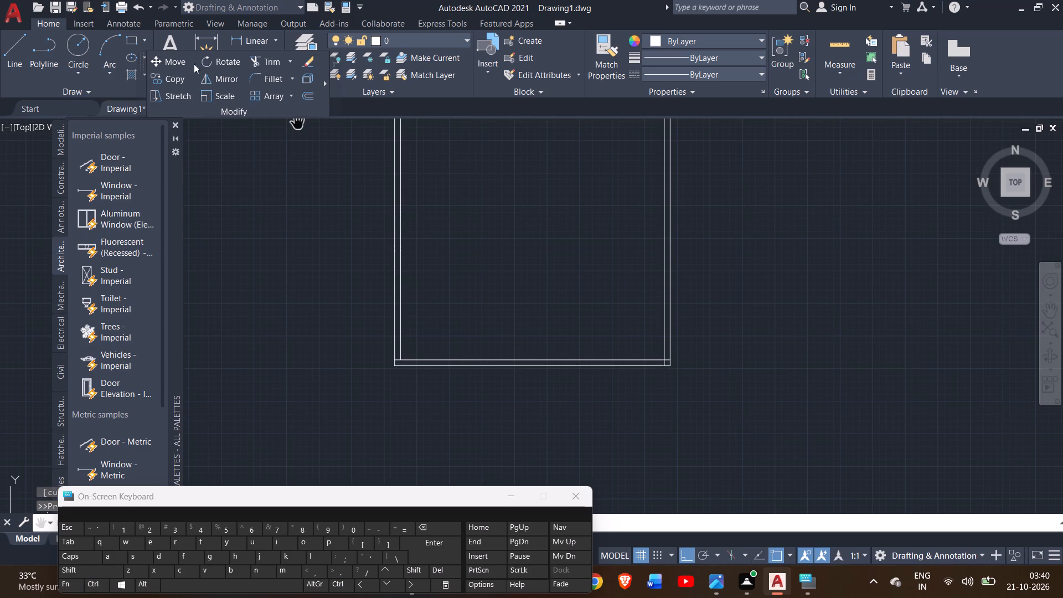
left_click(265, 68)
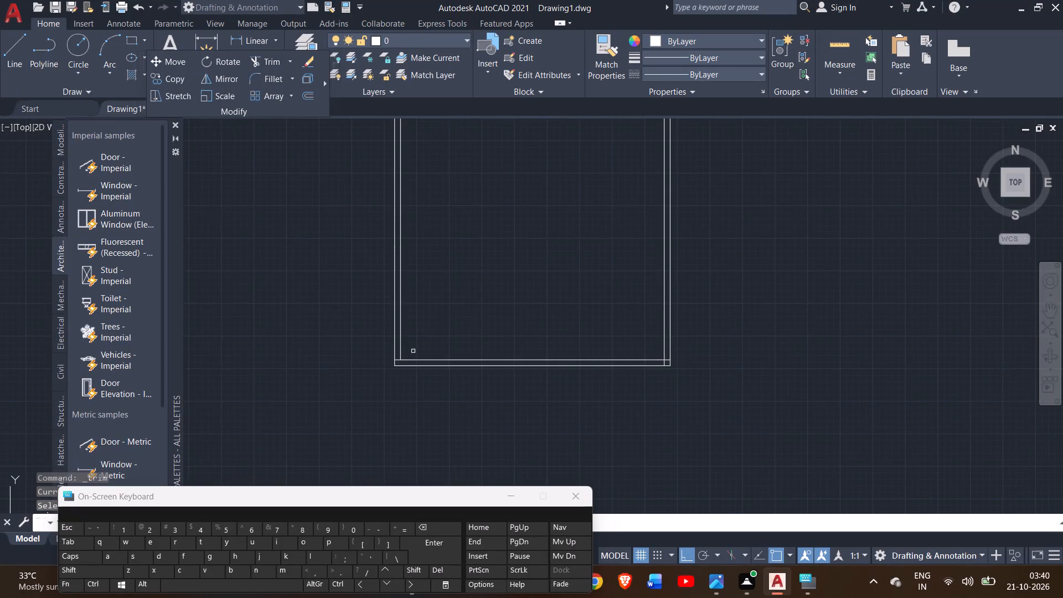
scroll(413, 351, "up", 2, "ctrl")
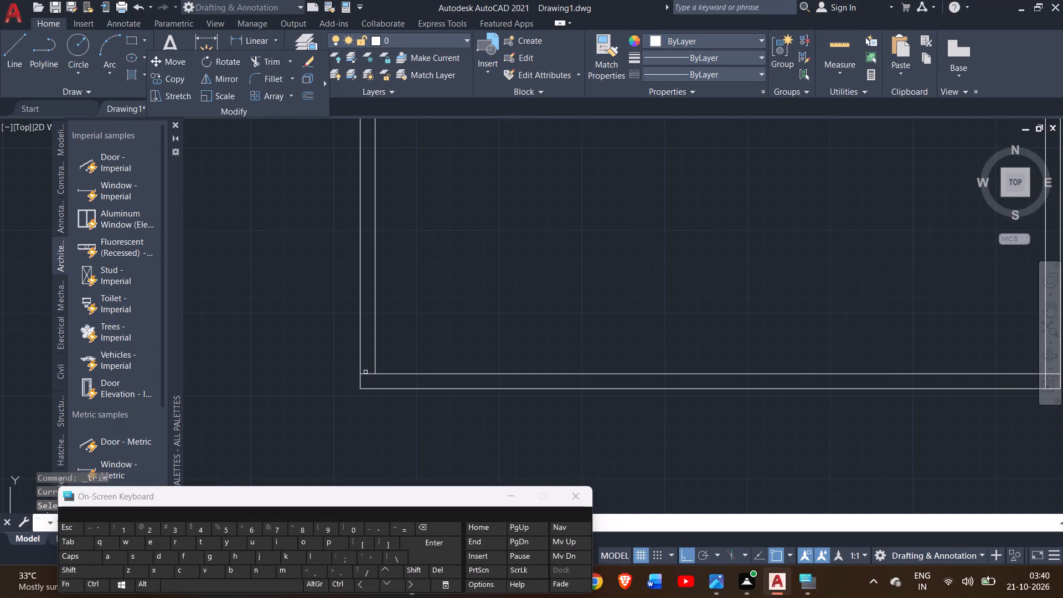
left_click(367, 375)
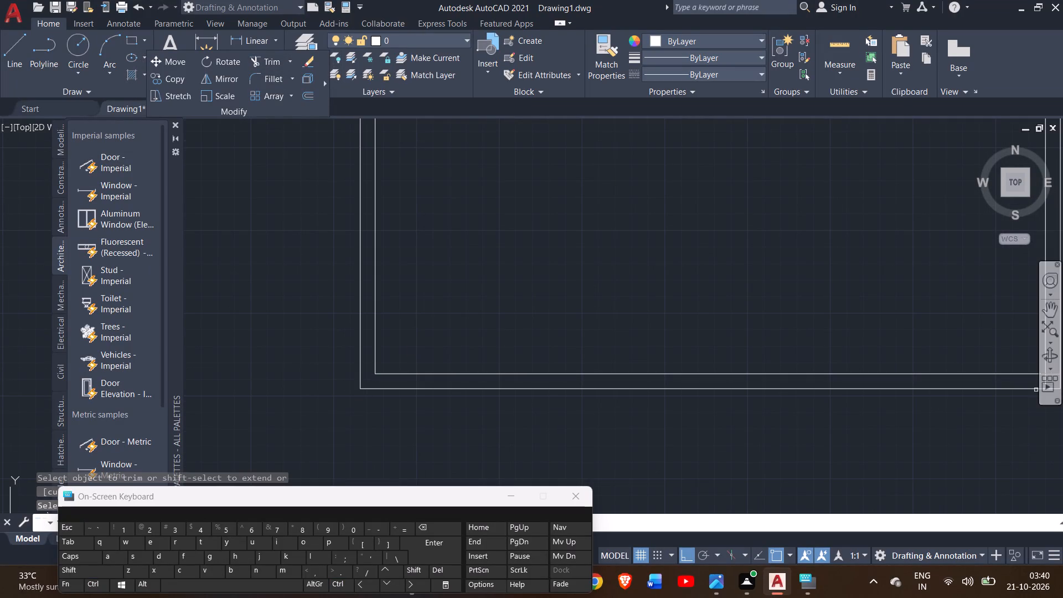
Trim the crossing ends of the bottom and right walls' inner lines at the plan's lower-right corner.
right_click(948, 379)
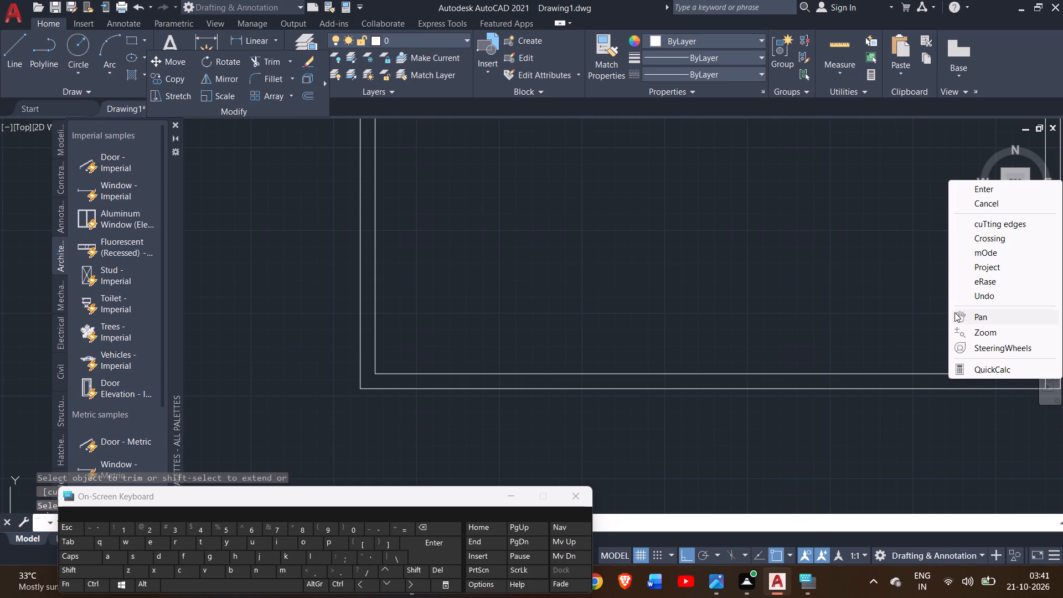
left_click(954, 312)
left_click_drag(945, 324, 730, 301)
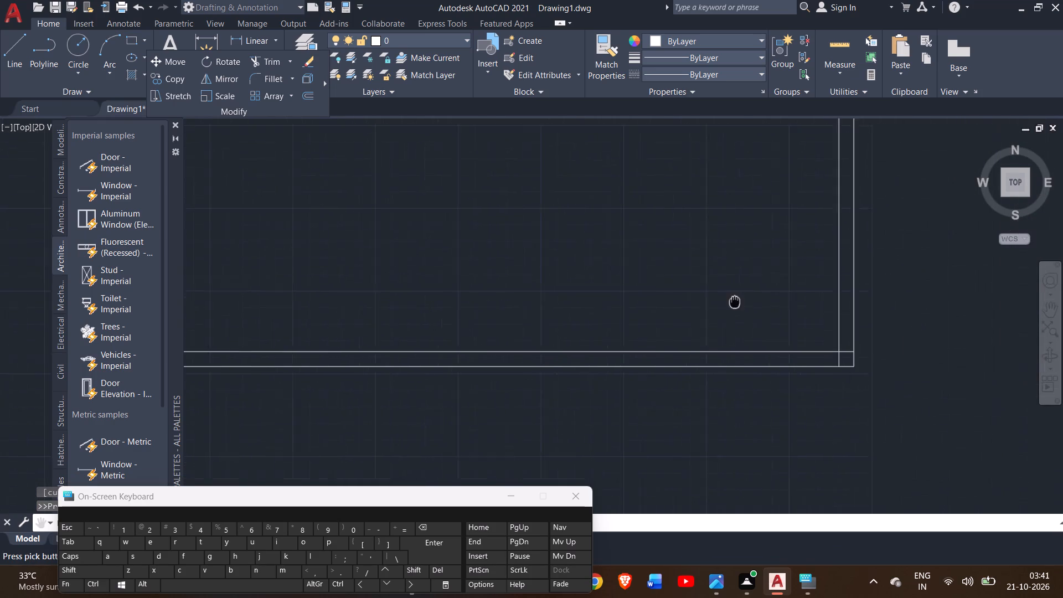
left_click_drag(730, 301, 589, 263)
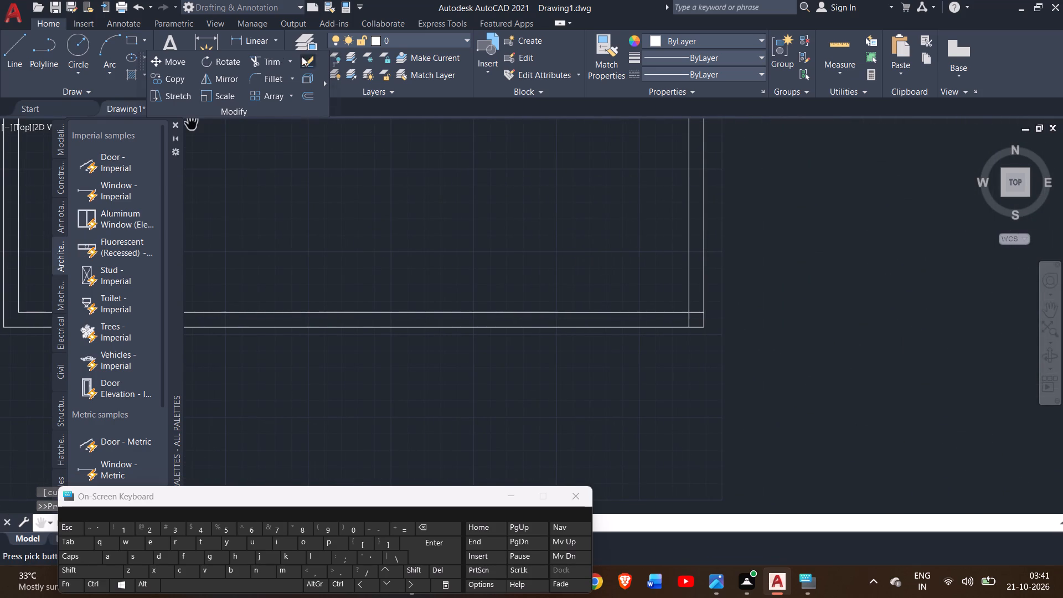
left_click_drag(261, 61, 703, 318)
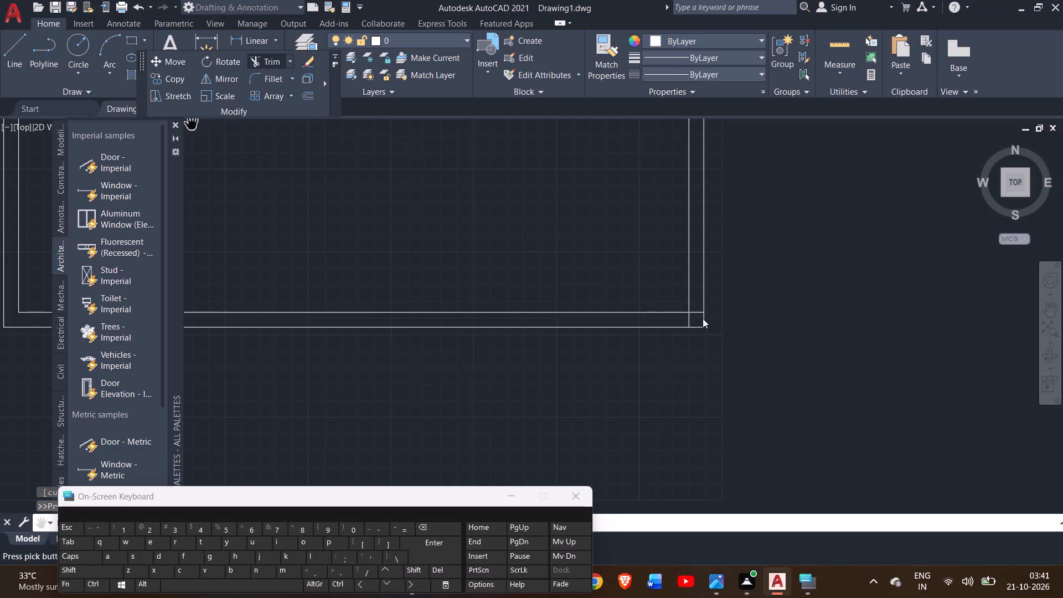
left_click_drag(703, 318, 417, 177)
left_click_drag(417, 177, 349, 161)
left_click(267, 64)
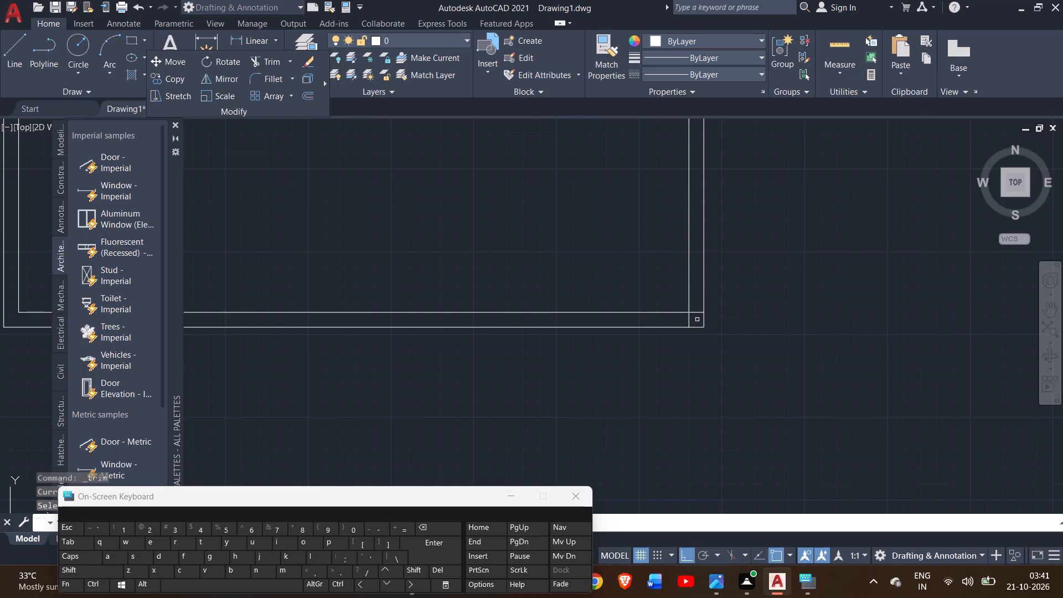
left_click(696, 313)
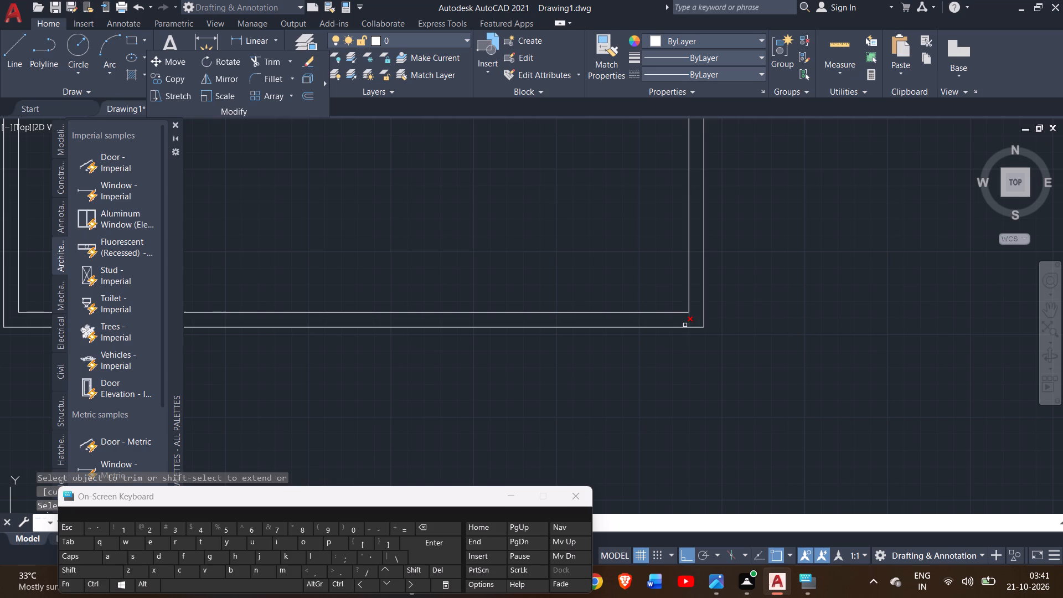
left_click(691, 322)
Trim the end of the top wall's inner line that overruns into the left wall at the plan's upper-left corner.
left_click(1047, 313)
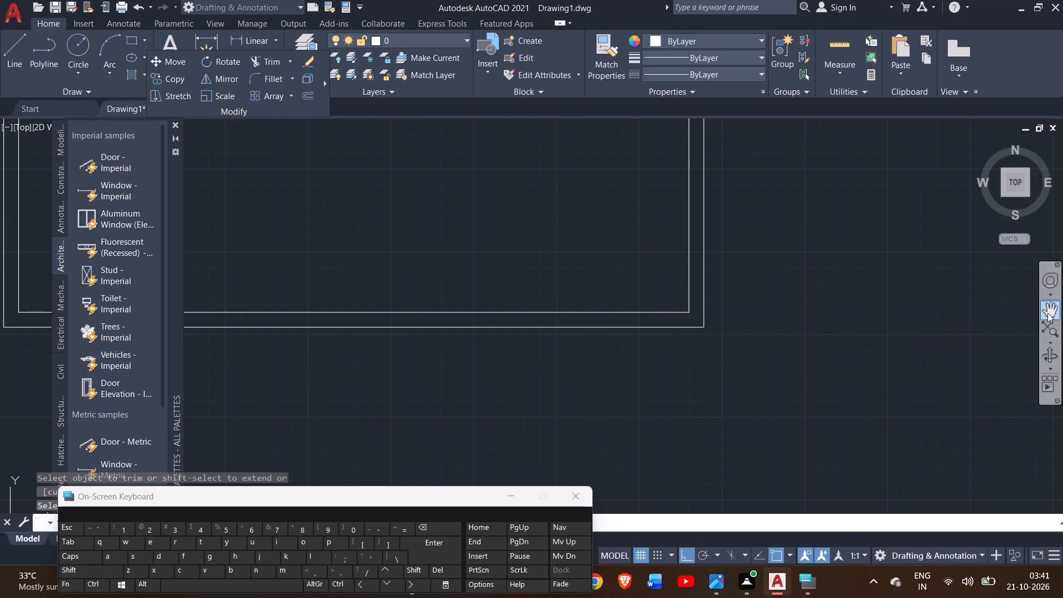
left_click_drag(862, 293, 950, 352)
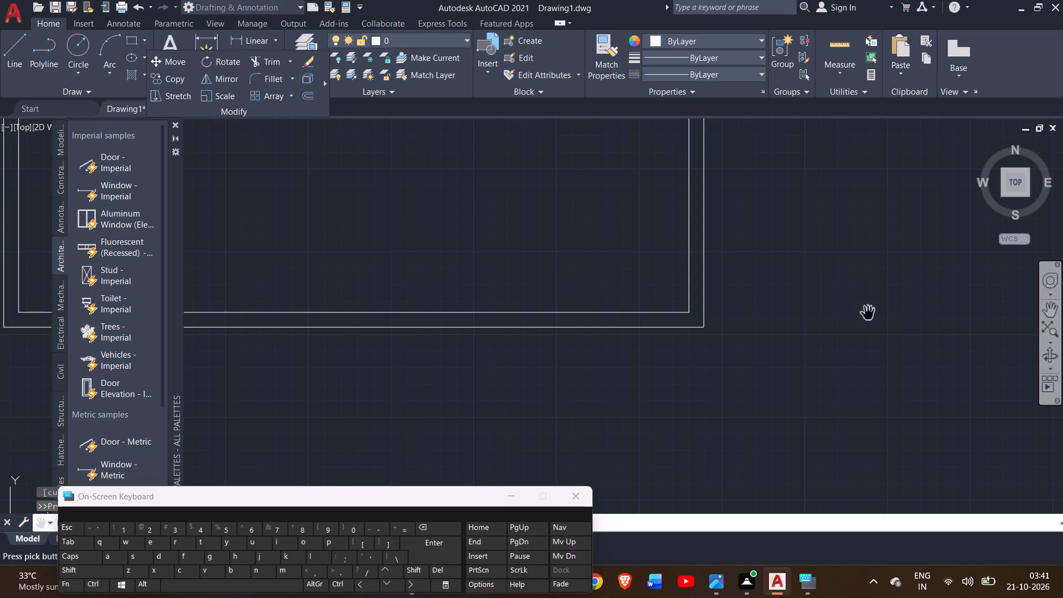
scroll(845, 302, "down", 2, "ctrl")
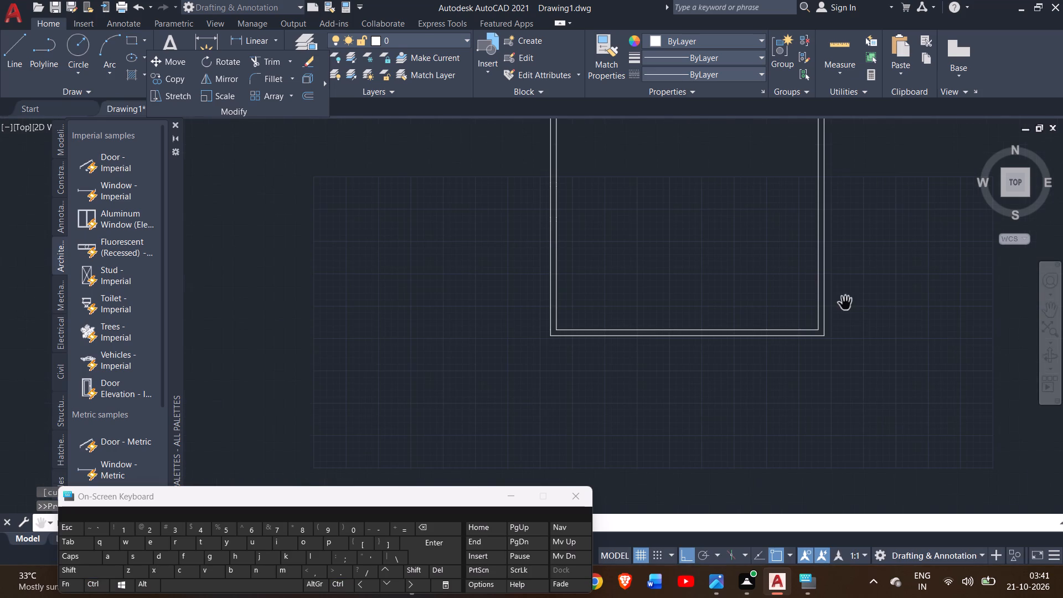
left_click_drag(847, 262, 695, 326)
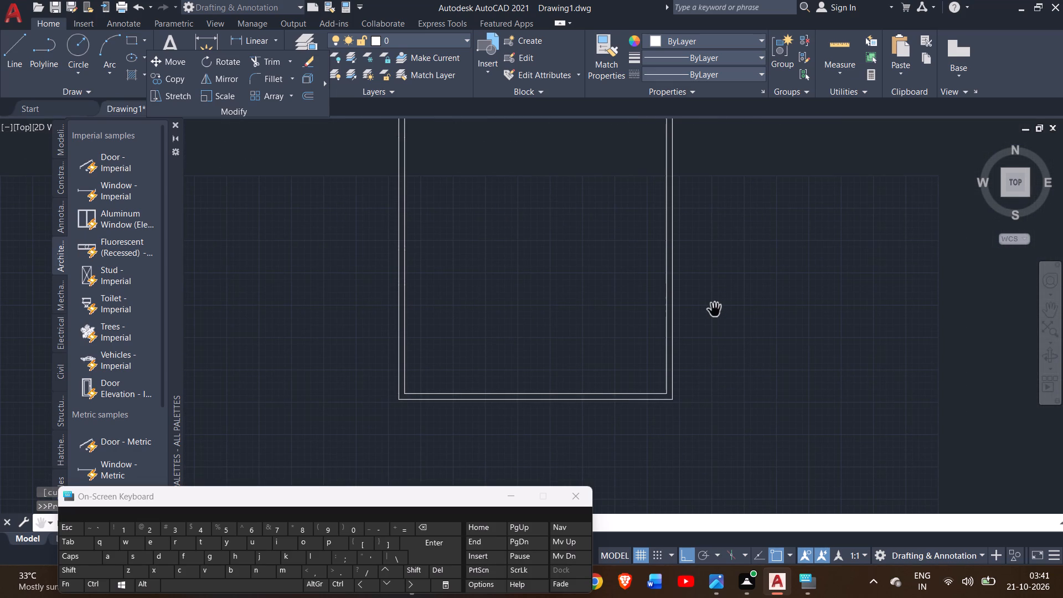
scroll(715, 310, "down", 2, "ctrl")
scroll(700, 302, "up", 2, "ctrl")
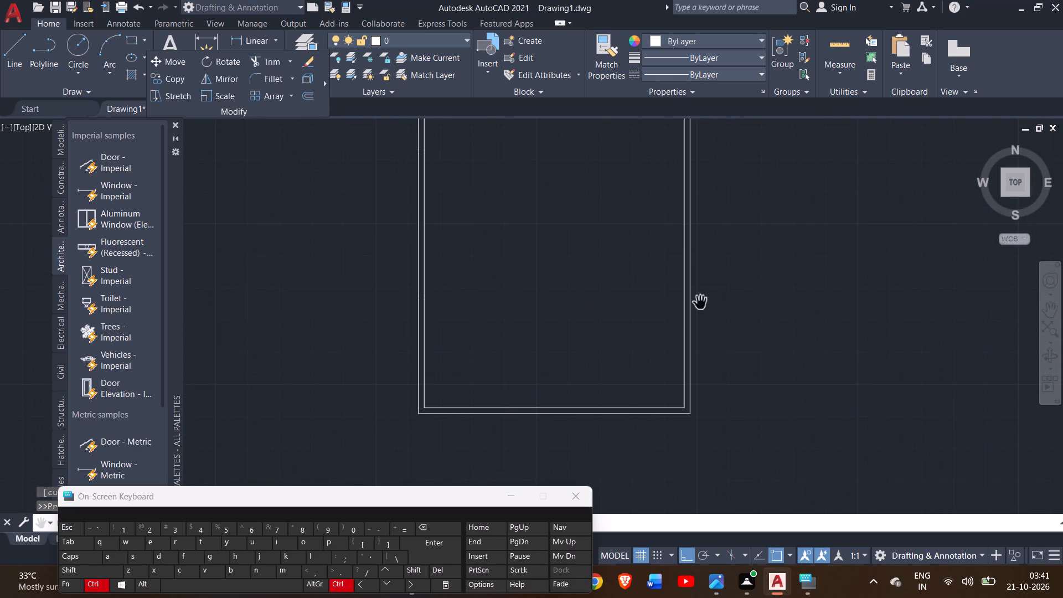
left_click_drag(612, 317, 608, 367)
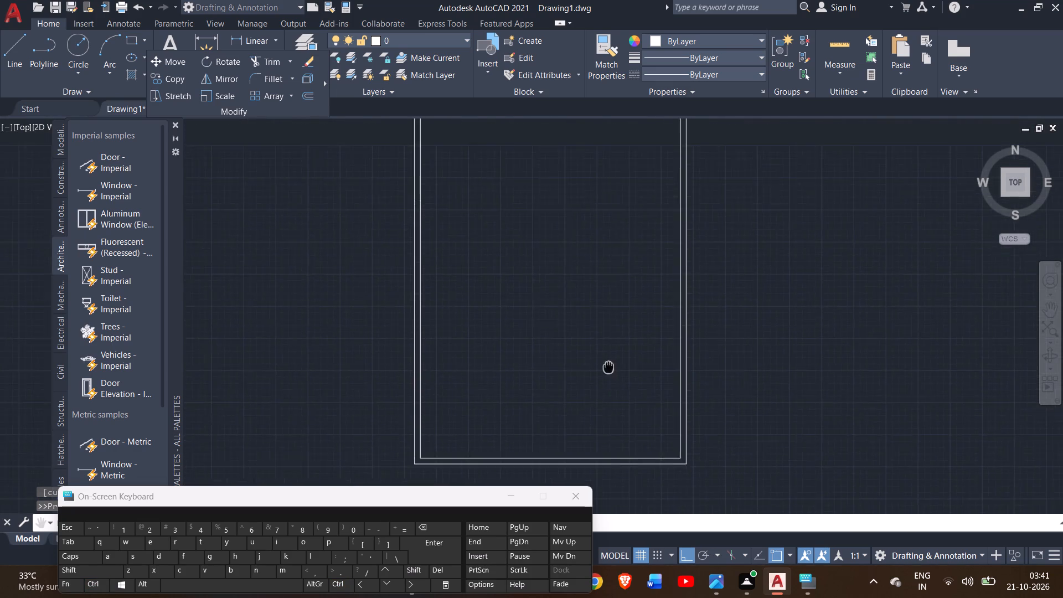
left_click_drag(608, 367, 600, 467)
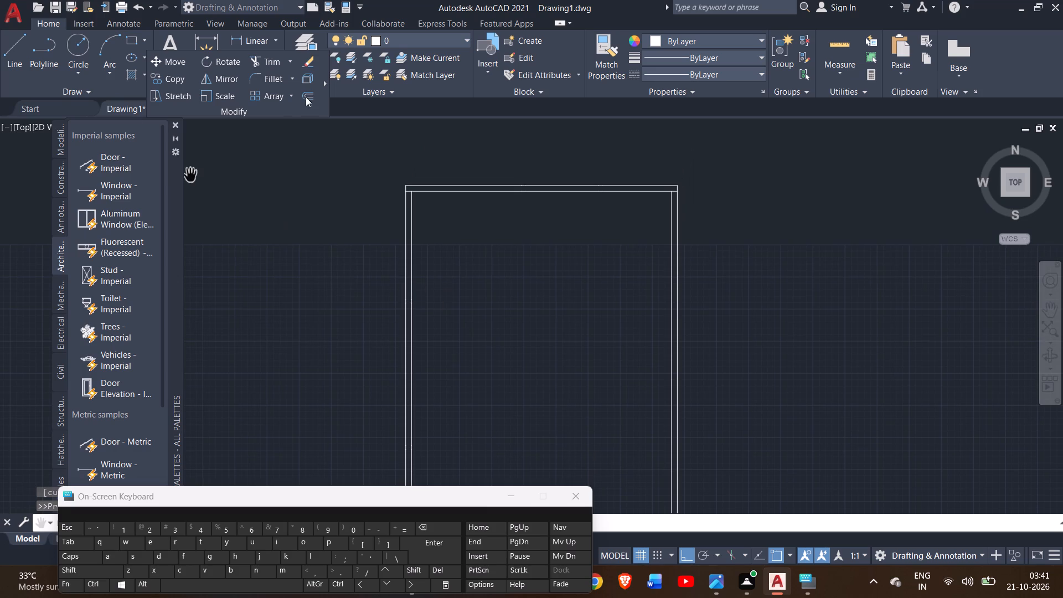
left_click(258, 61)
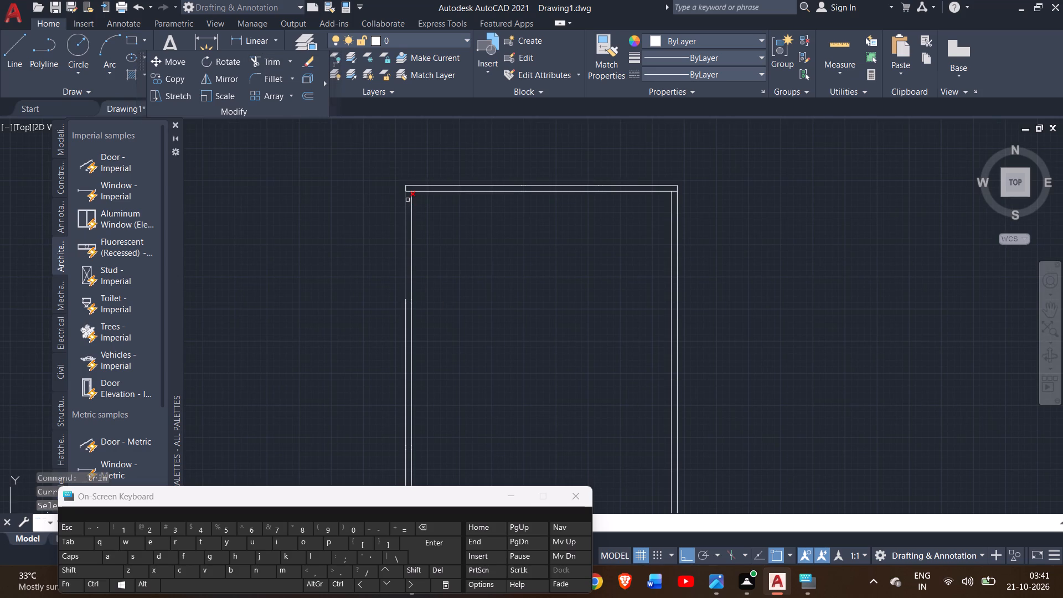
left_click(408, 191)
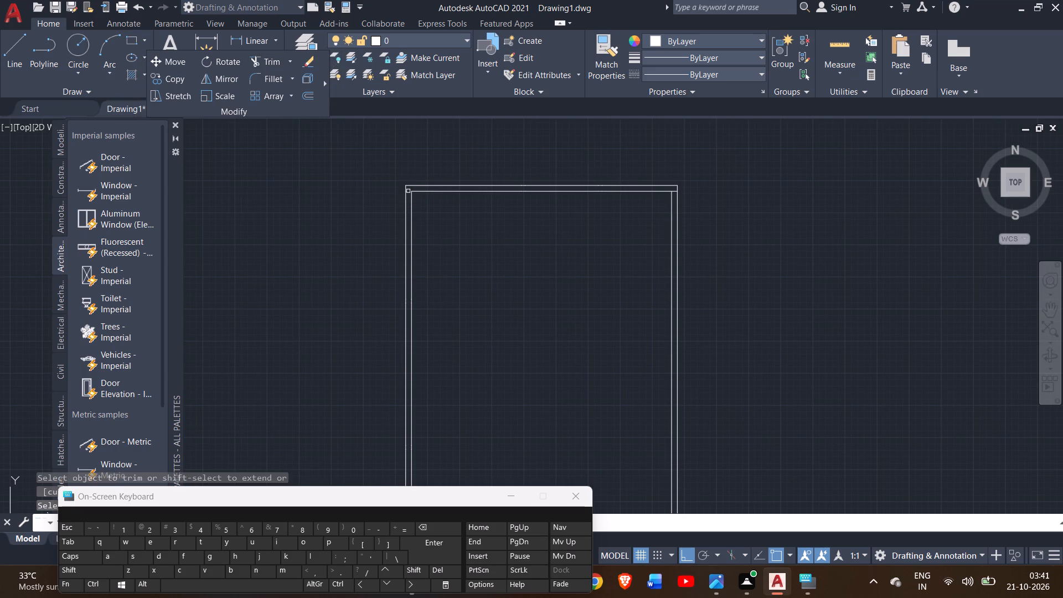
Trim the end of the top wall's inner line at the plan's upper-right corner and finish the Trim command.
left_click(674, 192)
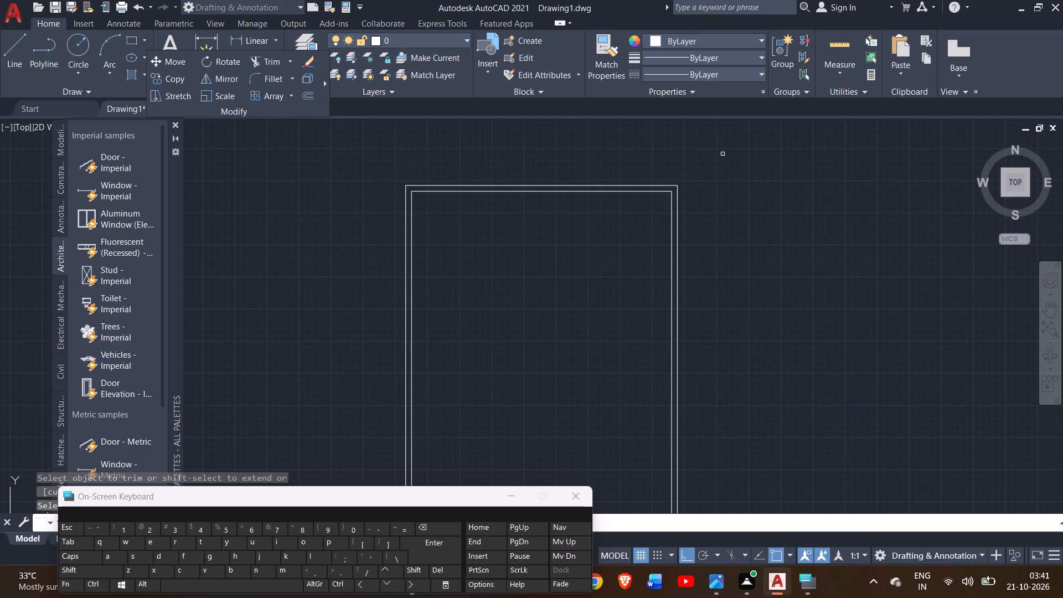
left_click(723, 154)
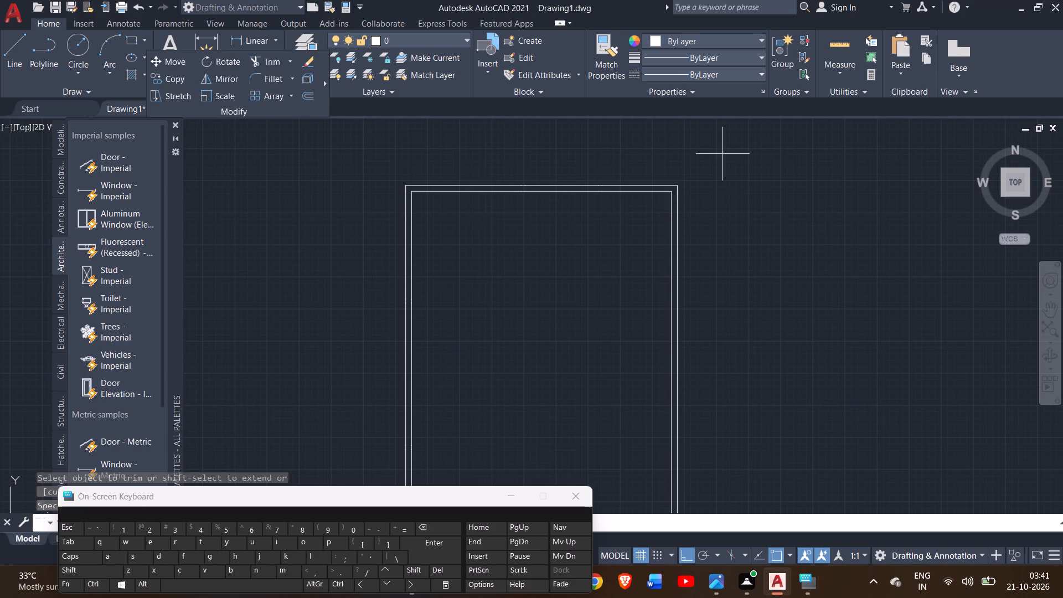
left_click(723, 154)
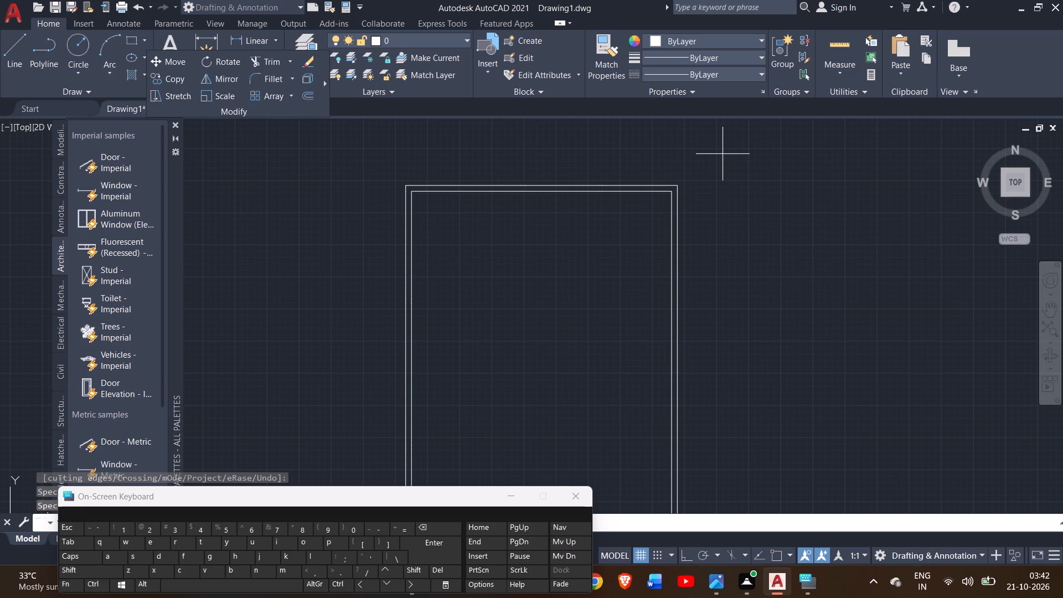
right_click(723, 154)
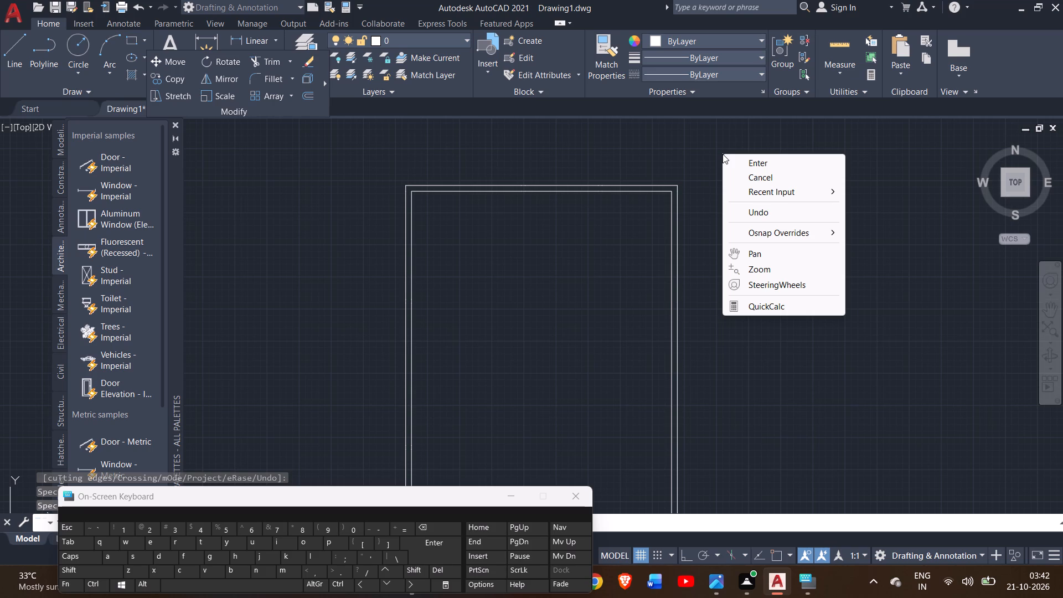
left_click(723, 154)
right_click(723, 154)
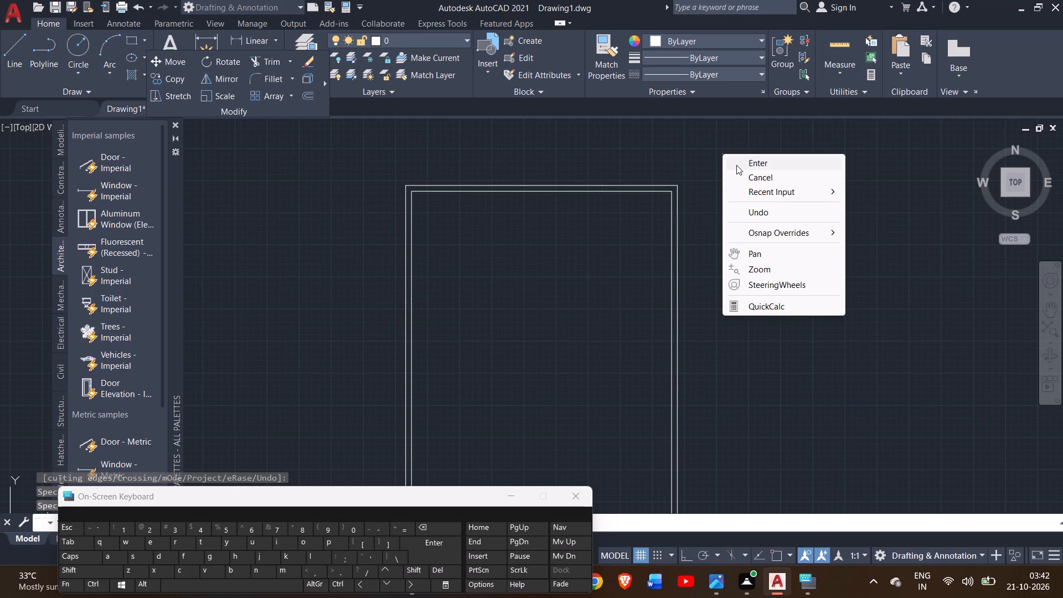
left_click(736, 165)
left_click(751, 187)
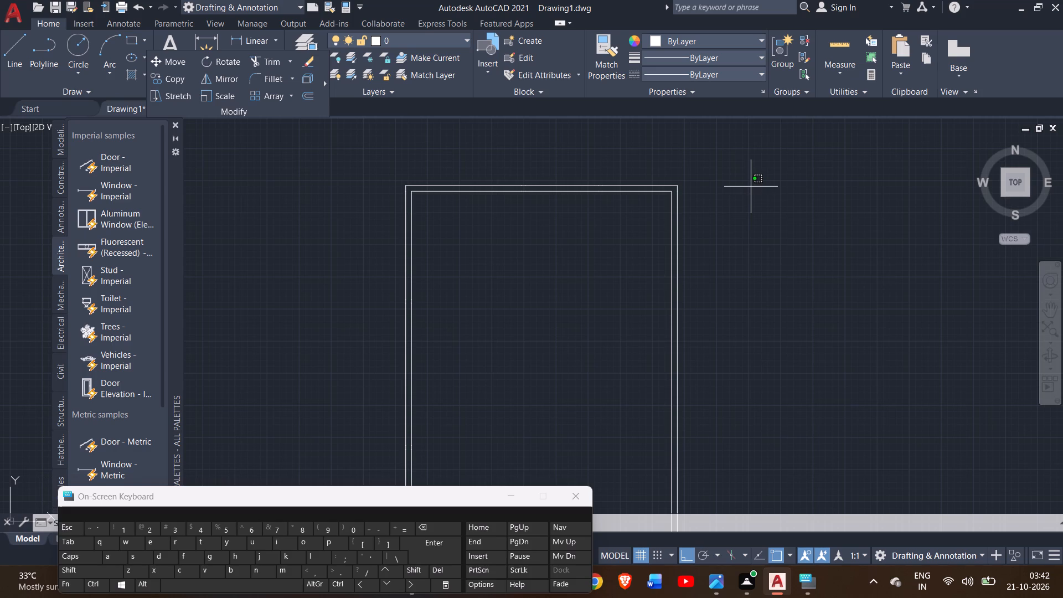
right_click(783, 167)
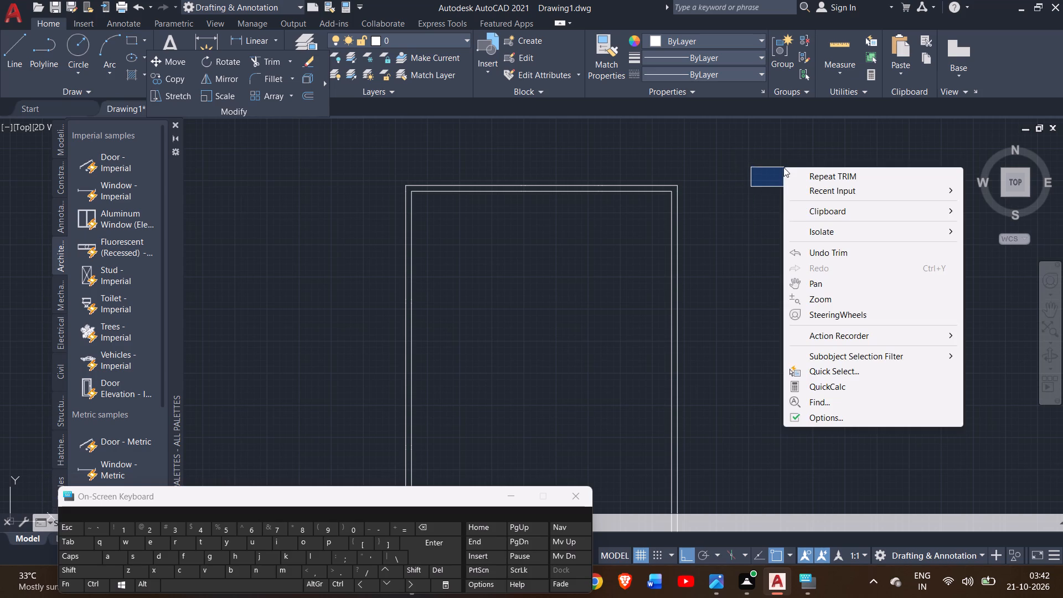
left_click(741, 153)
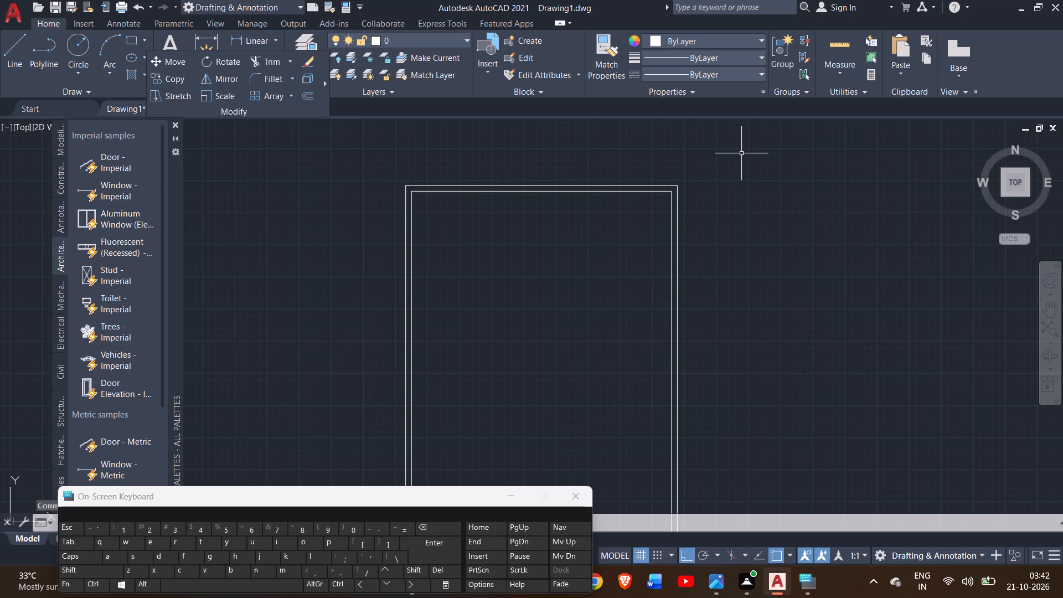
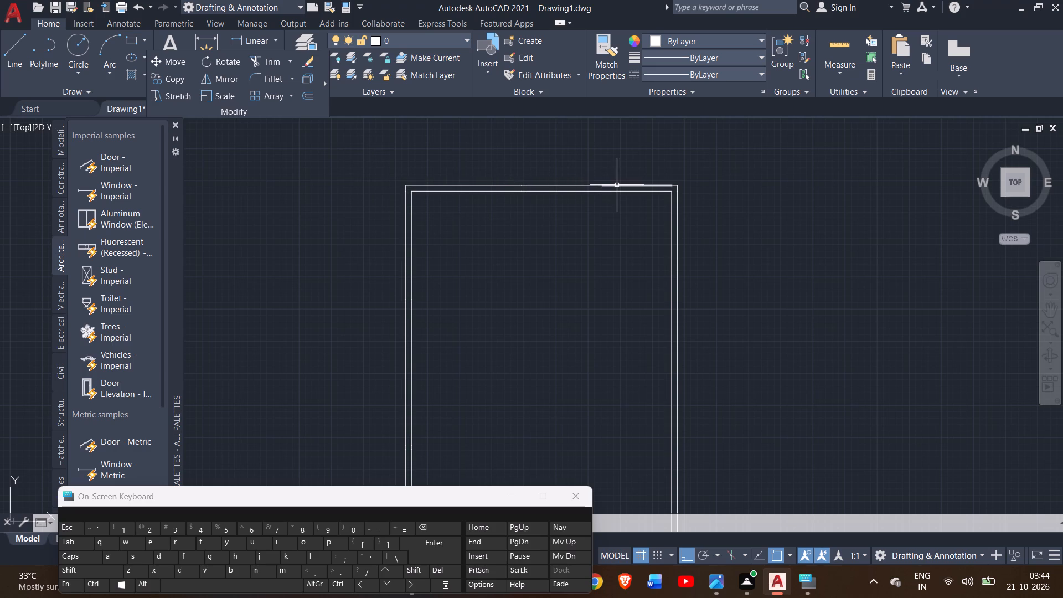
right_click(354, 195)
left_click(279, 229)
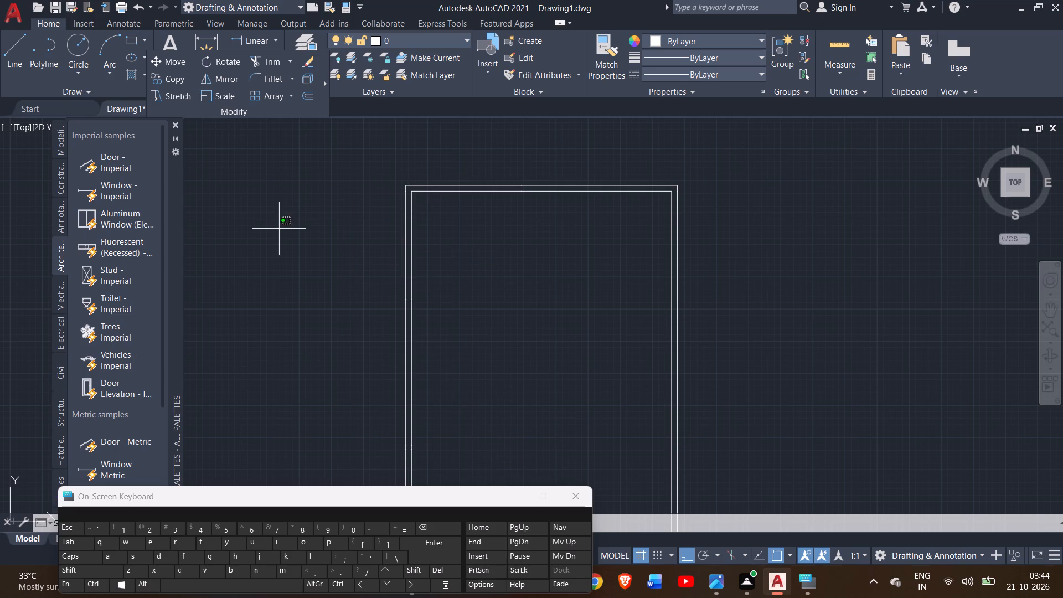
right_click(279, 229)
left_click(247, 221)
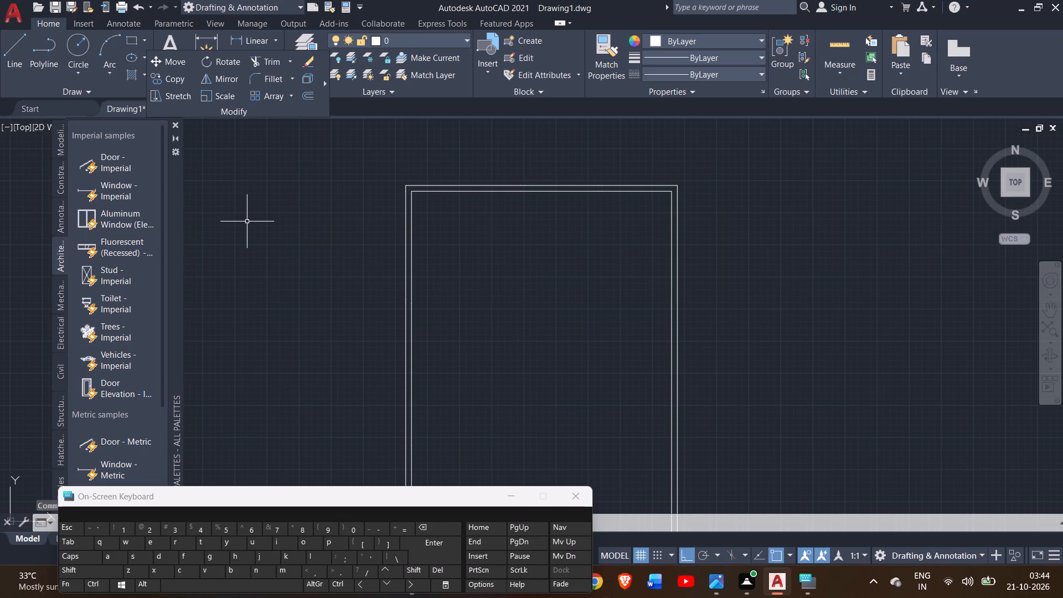
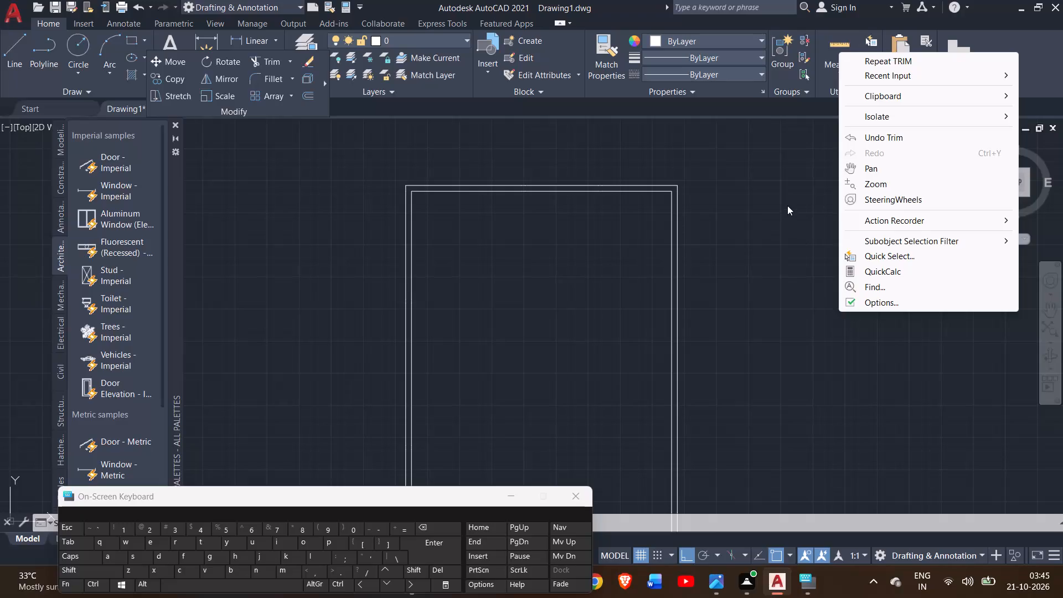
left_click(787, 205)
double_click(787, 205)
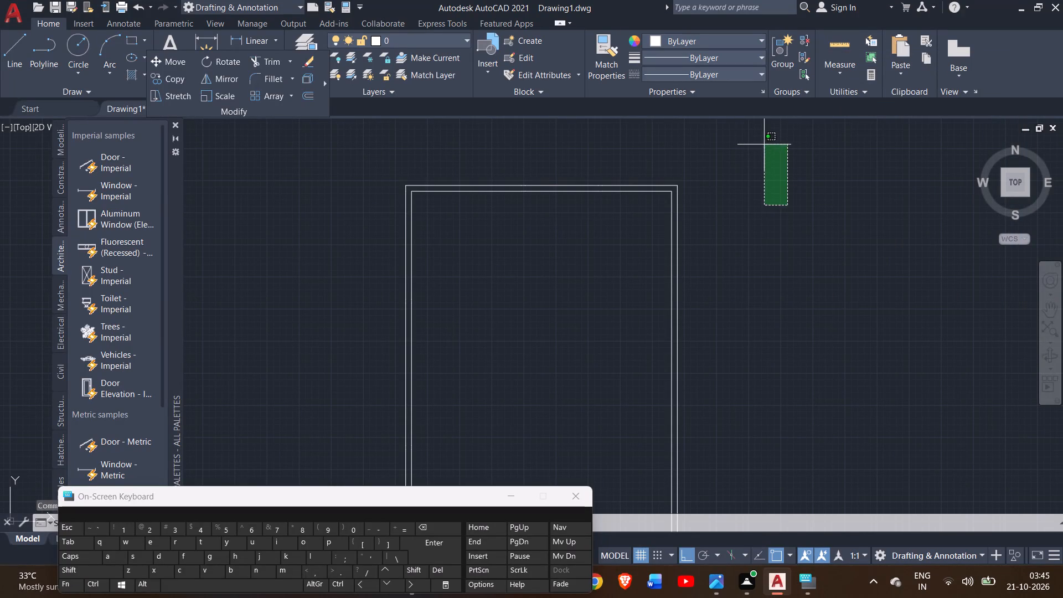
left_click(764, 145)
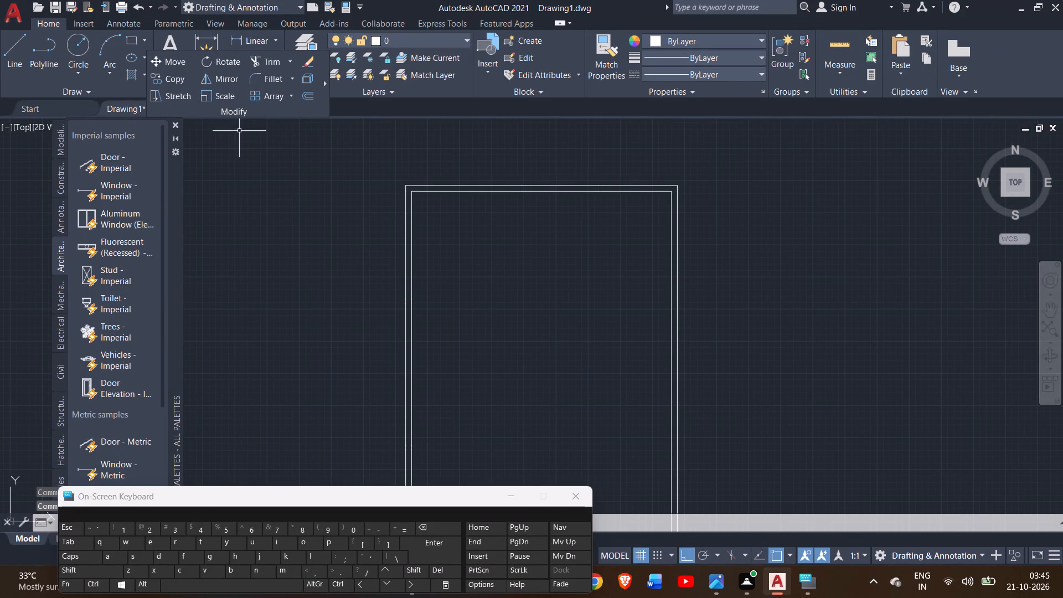
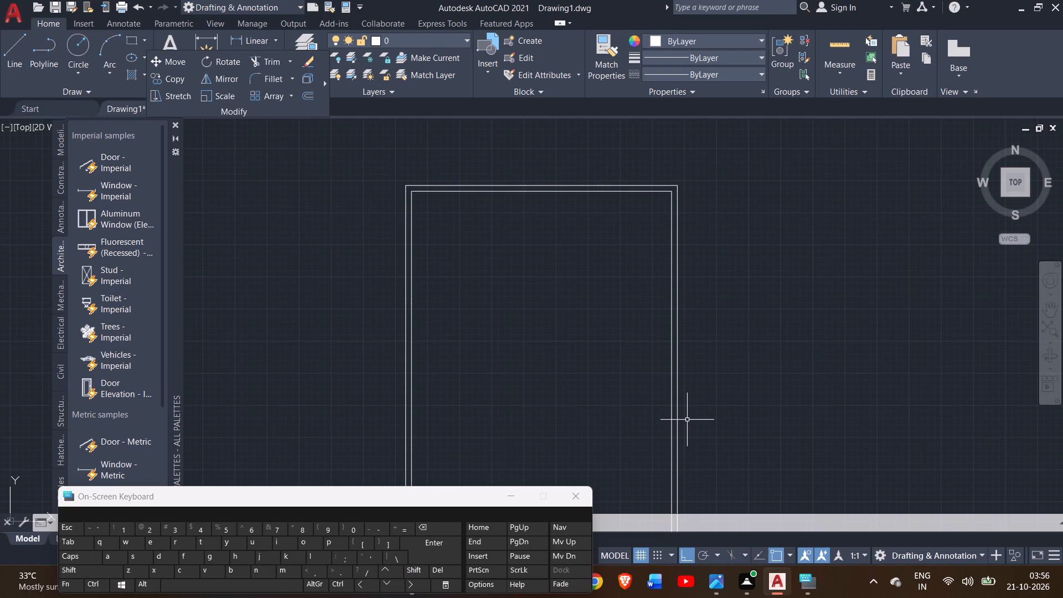
Draw the first 6" partition with Line: from the inner top-left corner 15' along the top wall, 14' down, 6" across, back up to the wall.
scroll(688, 420, "down", 1, "ctrl")
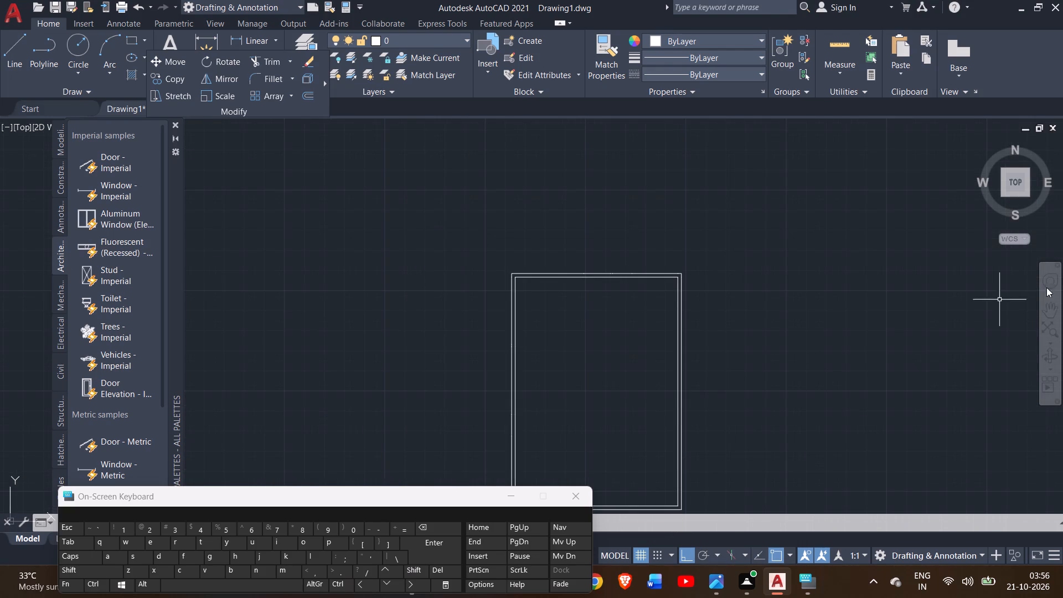
left_click(1051, 307)
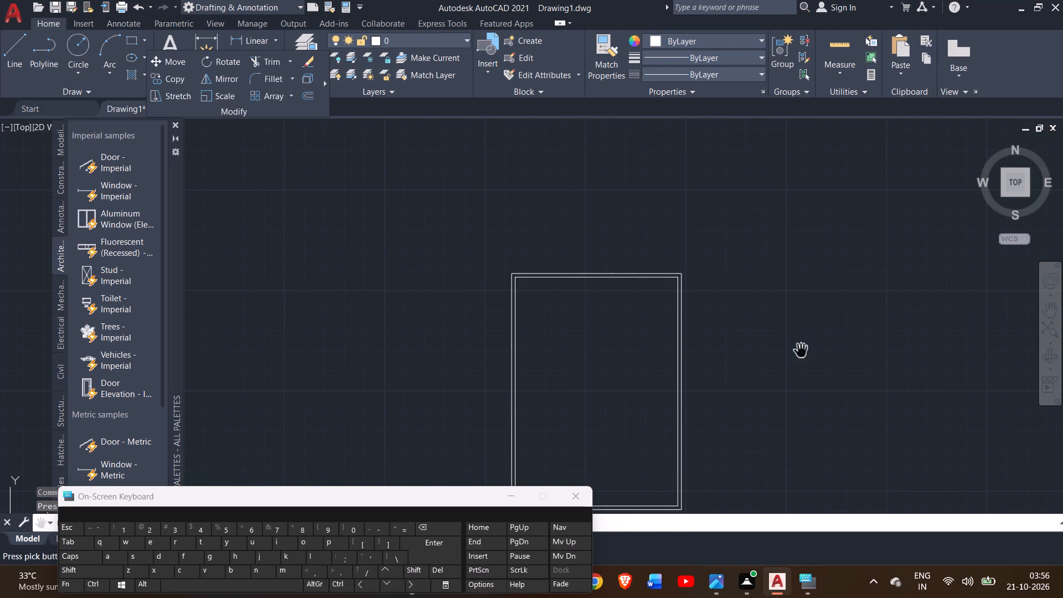
left_click_drag(657, 365, 653, 301)
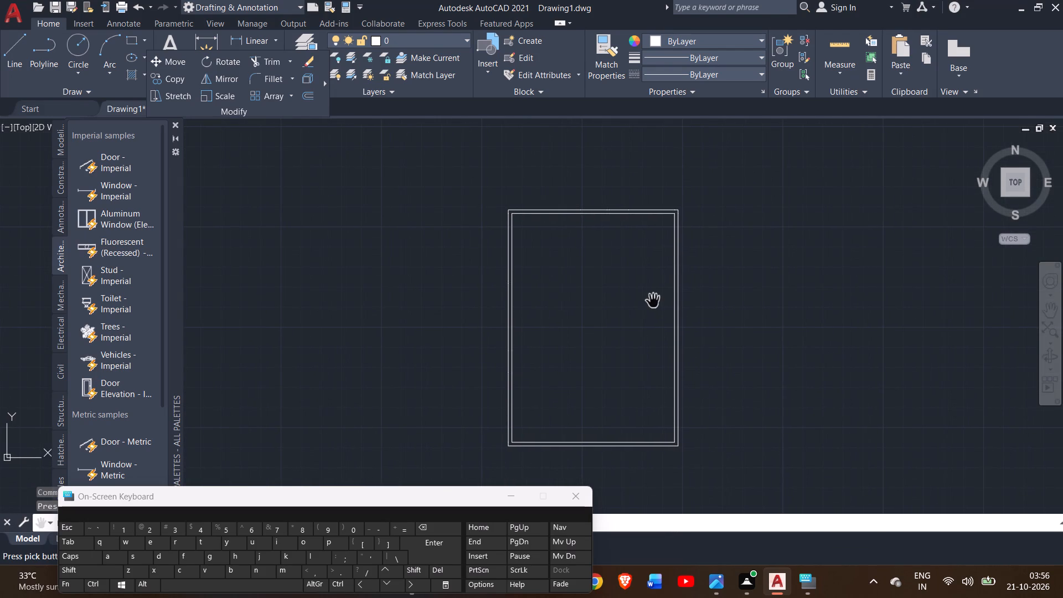
left_click_drag(653, 301, 619, 283)
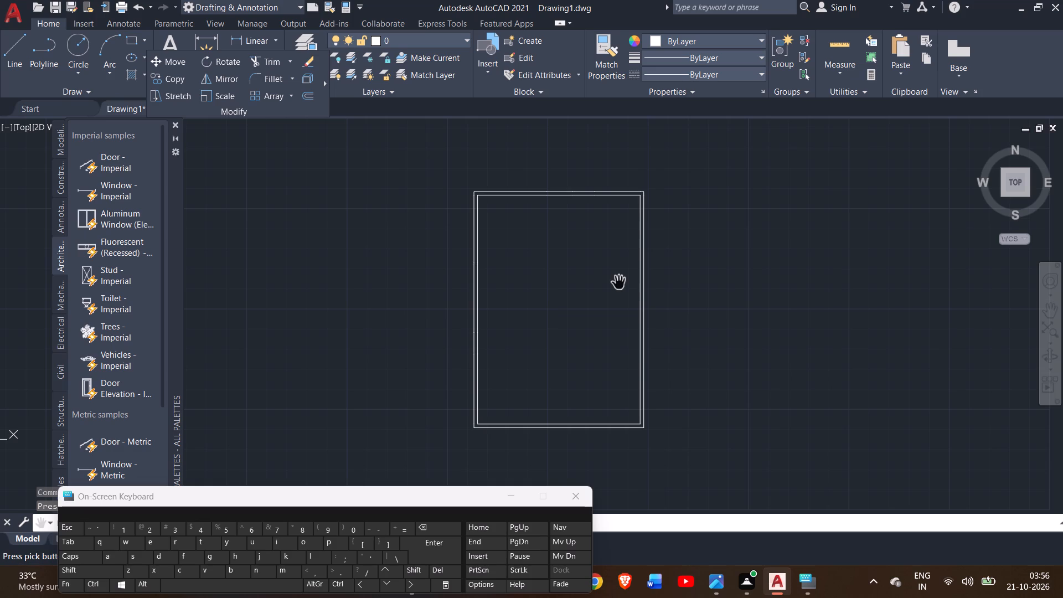
left_click(1055, 307)
left_click(1040, 309)
left_click(1052, 313)
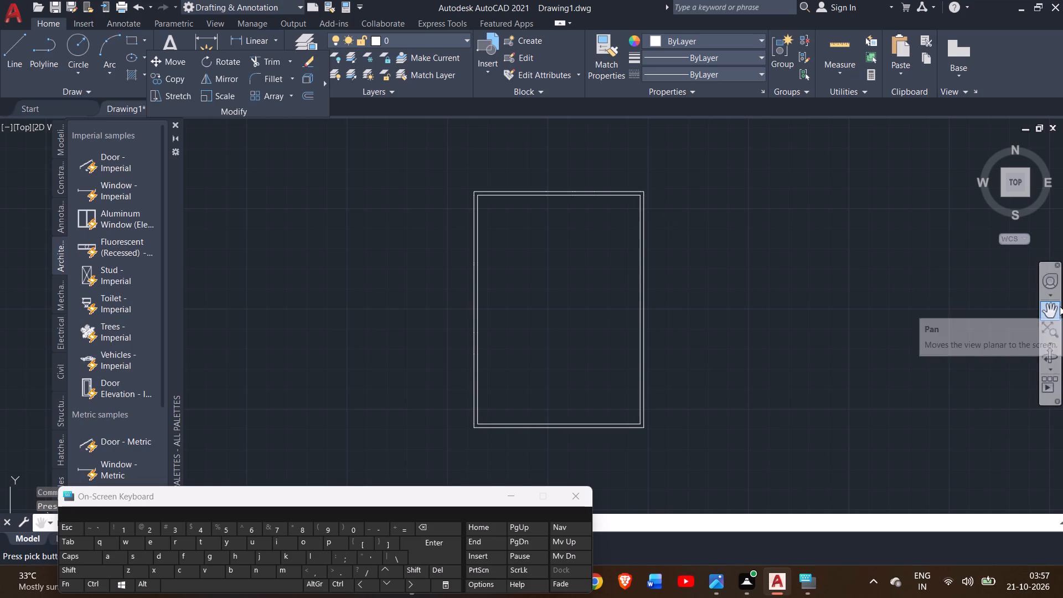
left_click(1060, 306)
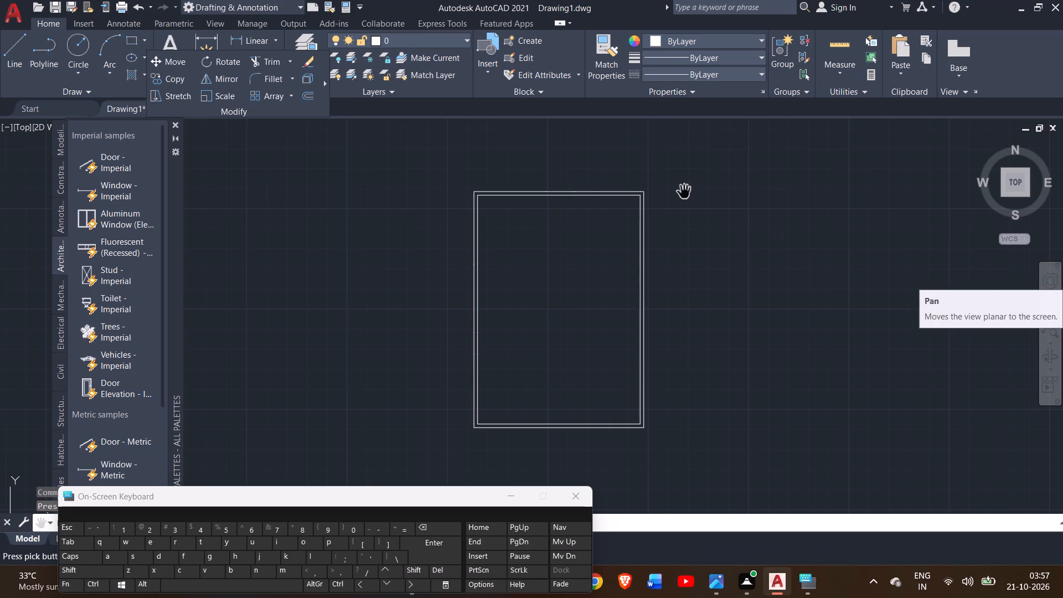
left_click(18, 51)
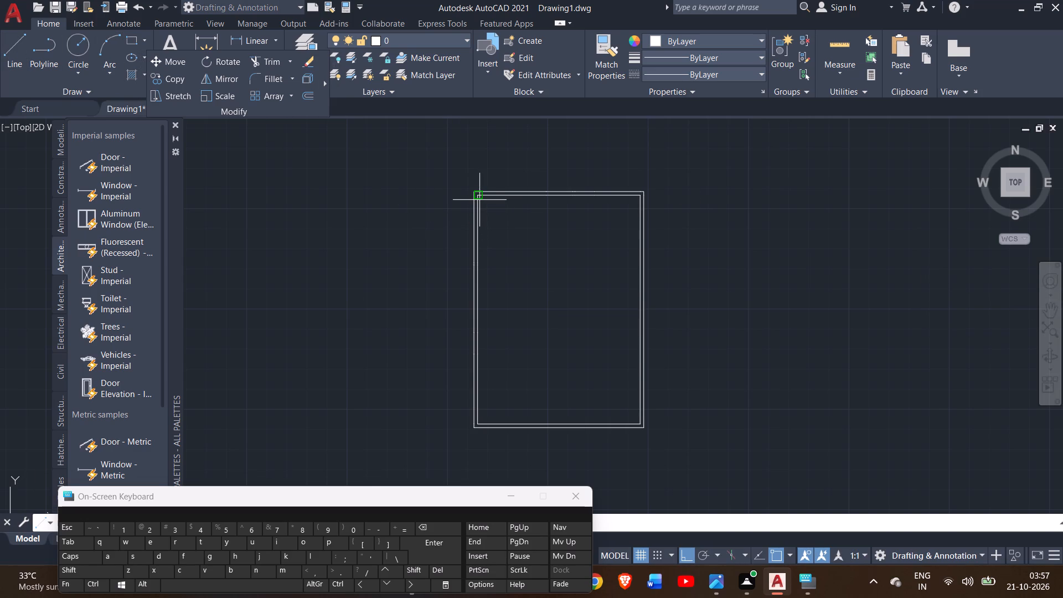
left_click(479, 197)
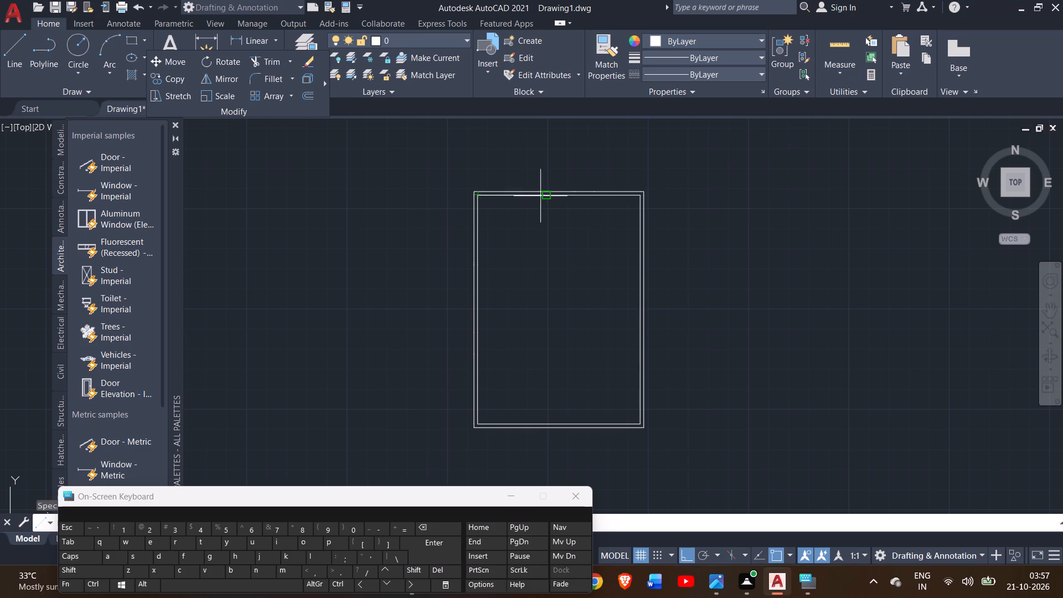
type("15'")
key("Return")
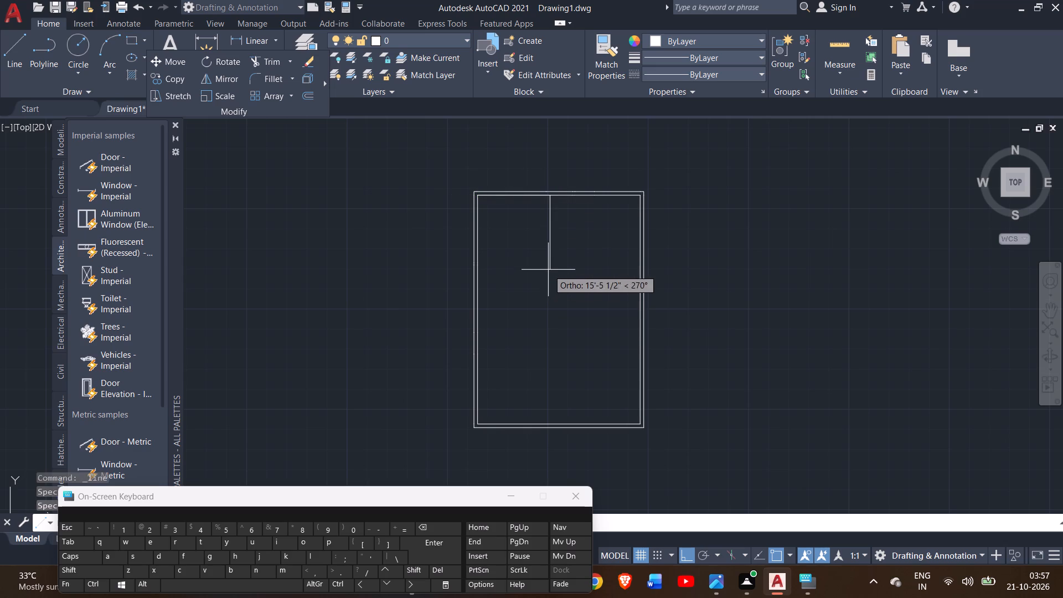
type("14'")
key("Return")
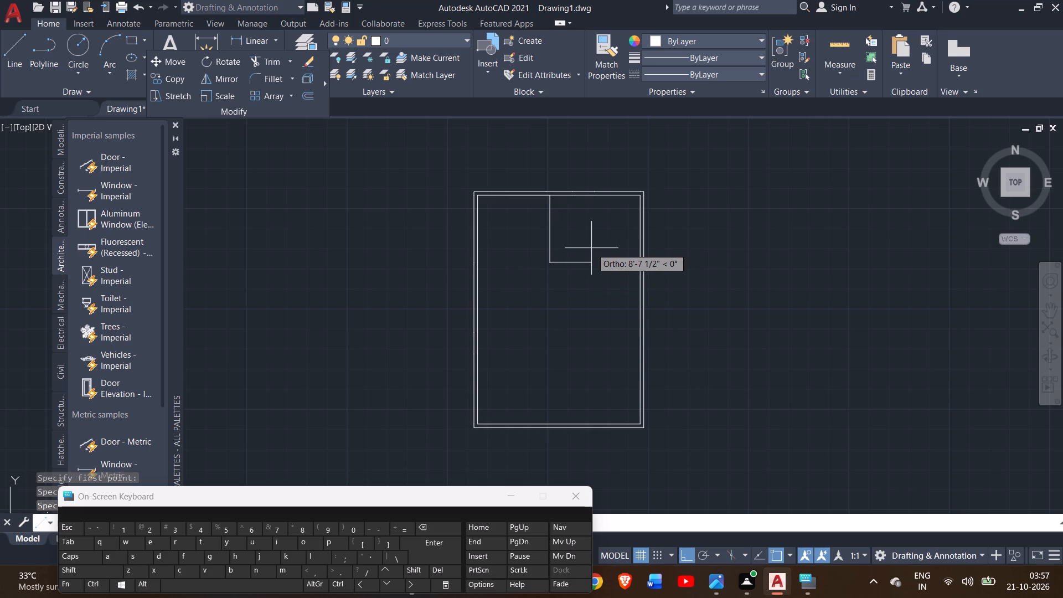
key("6")
key("shift+quotedbl")
key("Return")
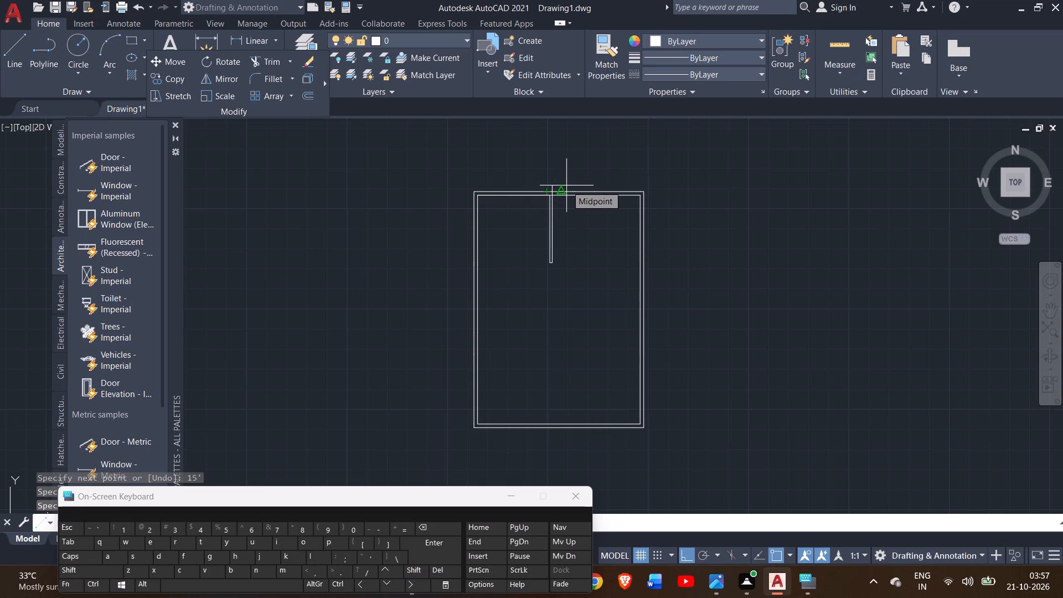
scroll(566, 185, "up", 2, "ctrl")
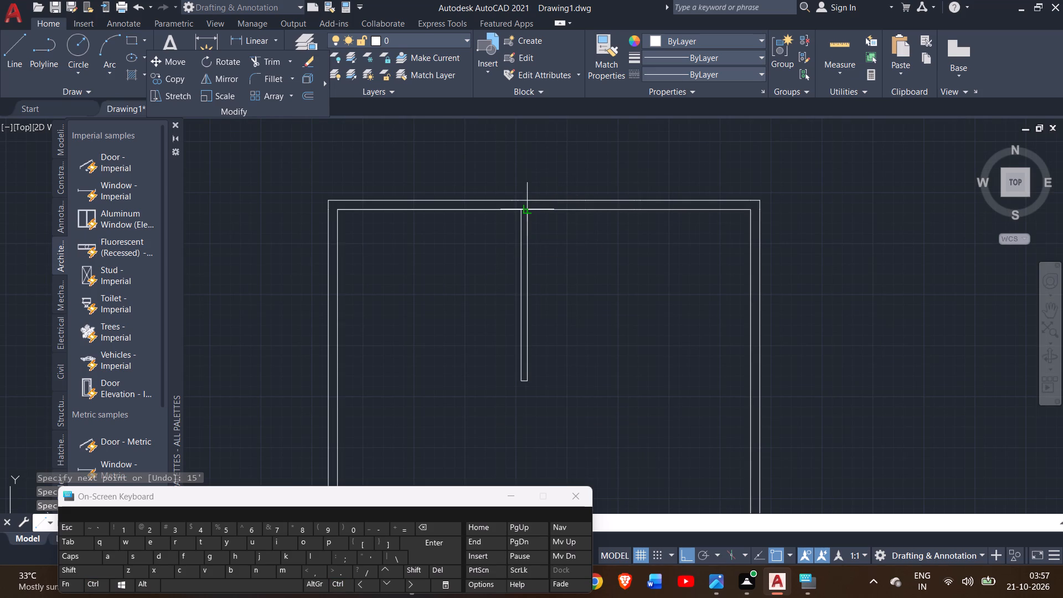
left_click(528, 213)
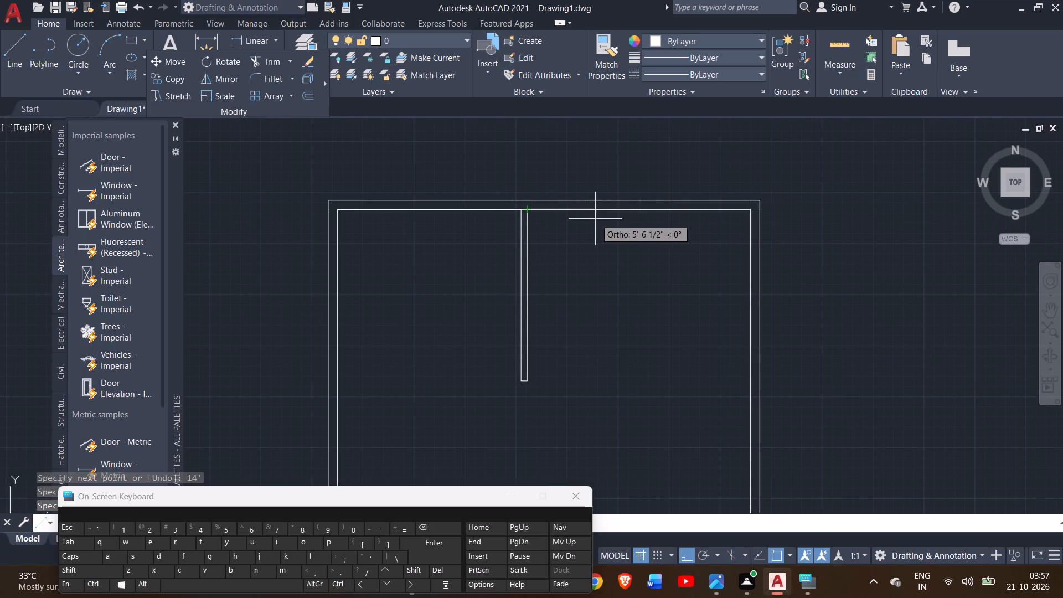
Continue the line 4' right along the top wall and draw a second partition 14' long and 6" wide.
key("4")
key("apostrophe")
key("Return")
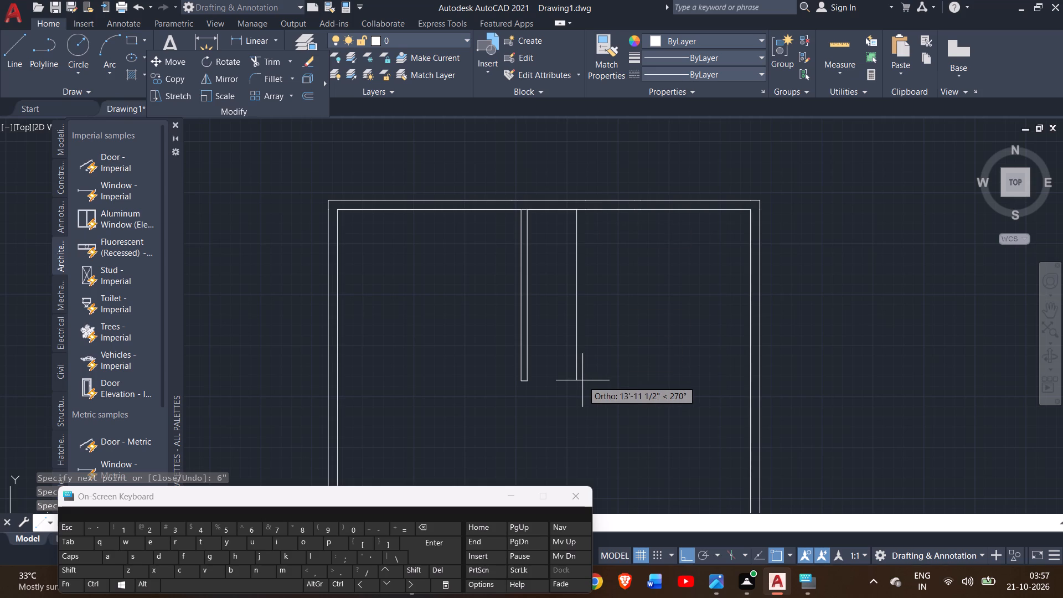
type("14'")
key("Return")
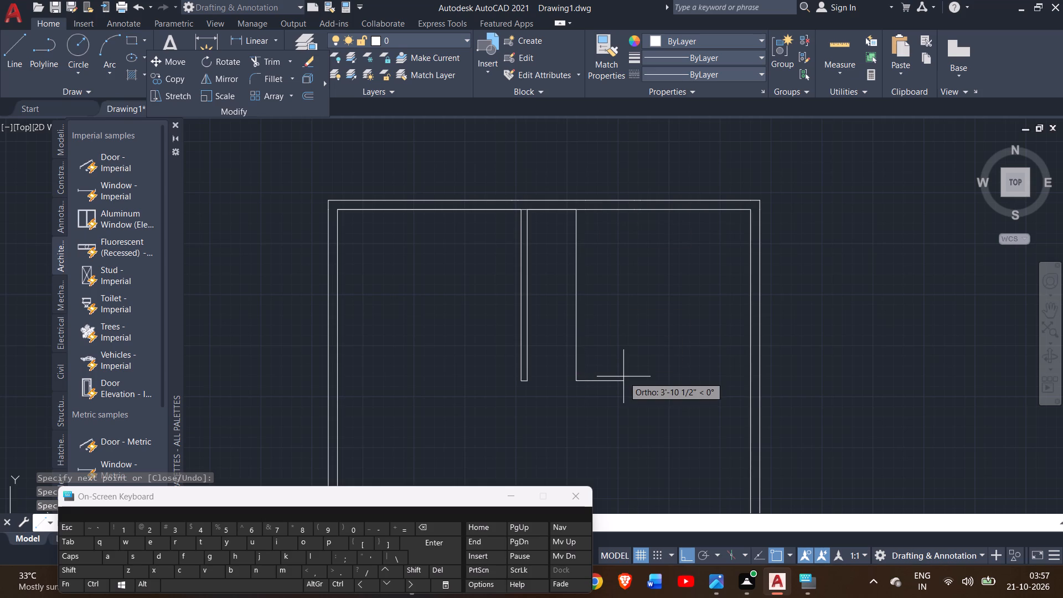
key("6")
key("shift+quotedbl")
key("Return")
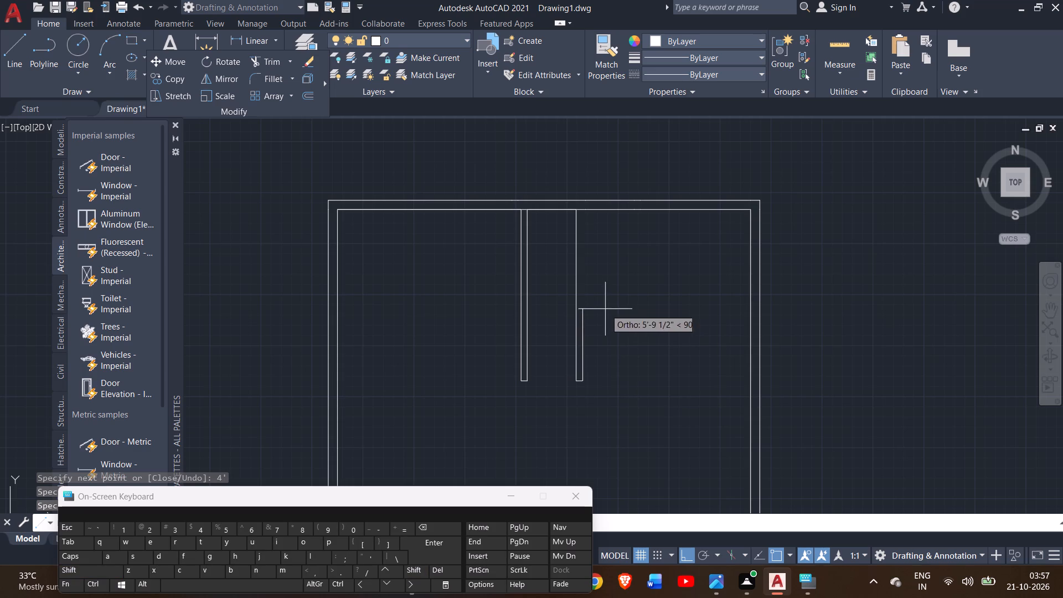
type("14'")
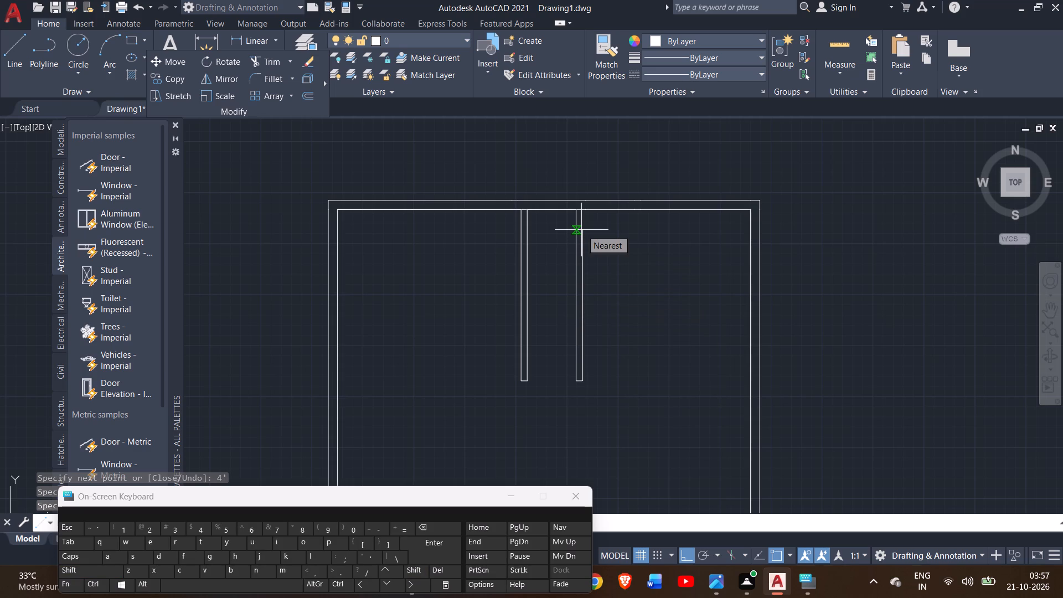
key("Return")
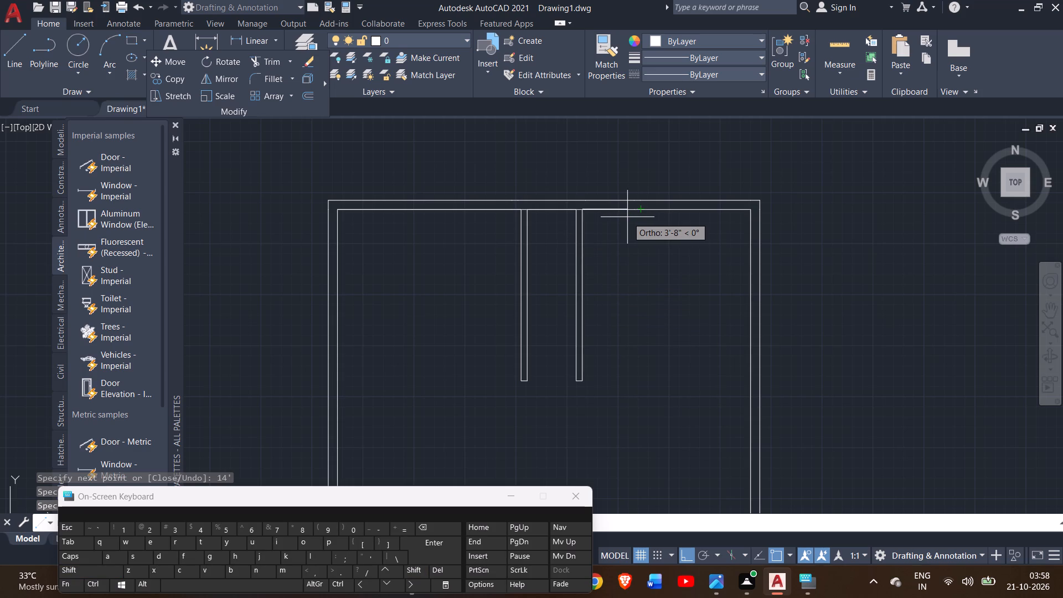
Continue 4' right, draw the third partition's first side down about 14'-4 1/2" with a 1'-6" stub to the right, and end the line.
key("4")
key("apostrophe")
key("Return")
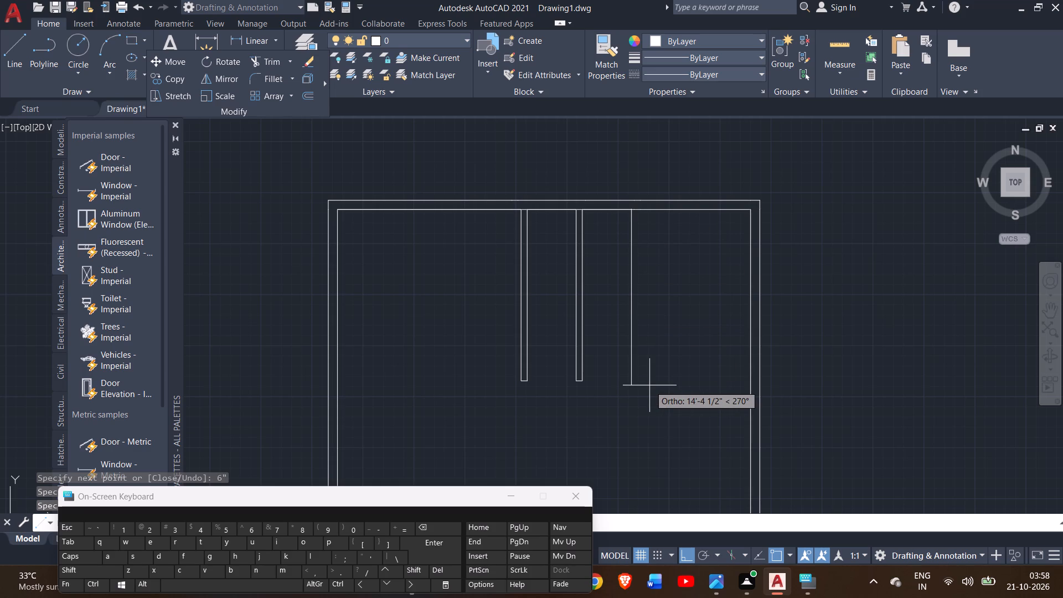
left_click(649, 385)
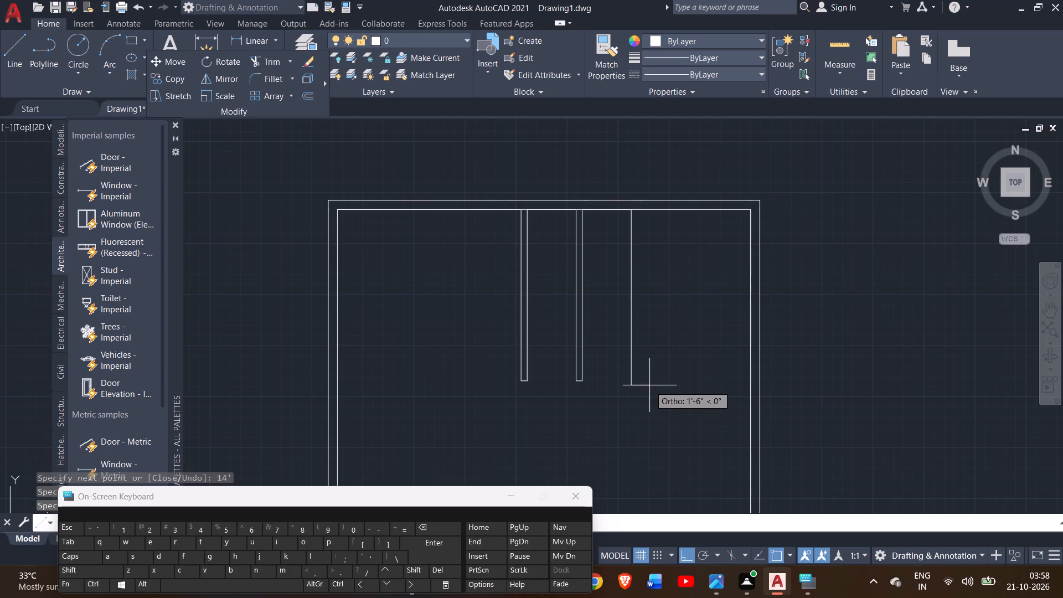
left_click(649, 385)
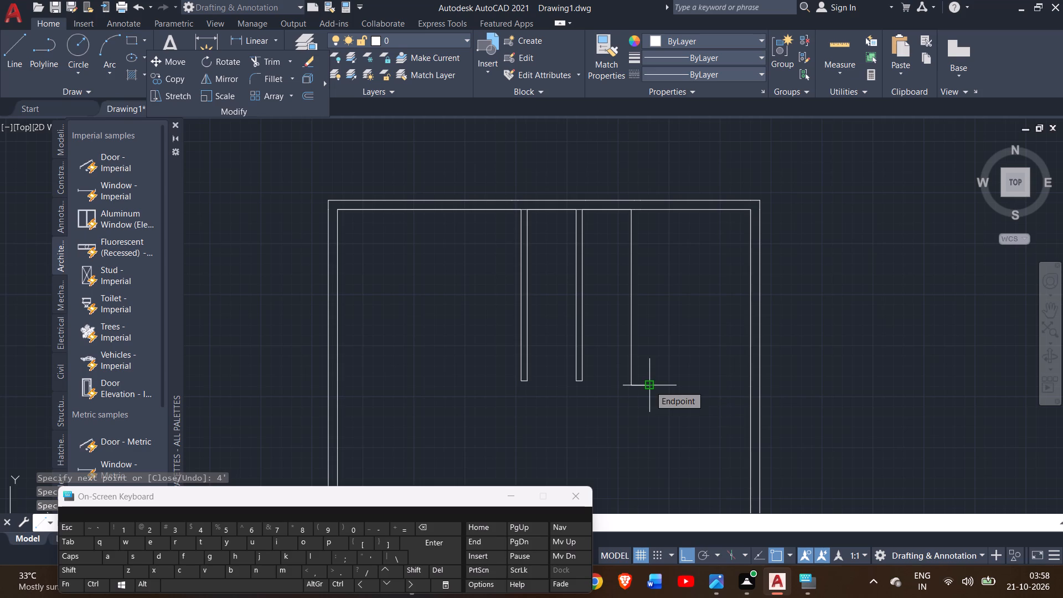
right_click(649, 385)
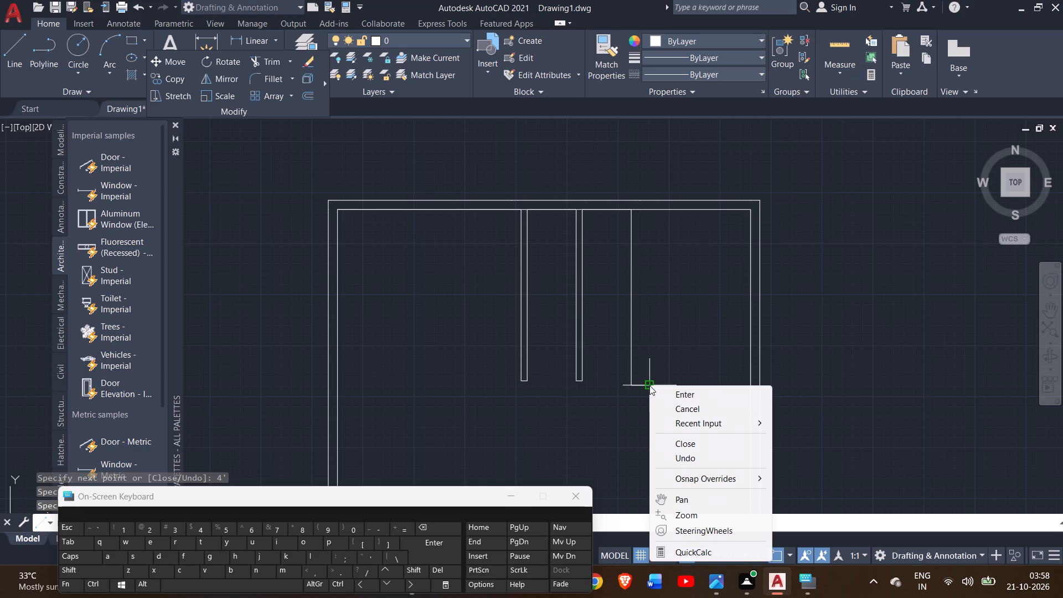
double_click(649, 385)
left_click(680, 398)
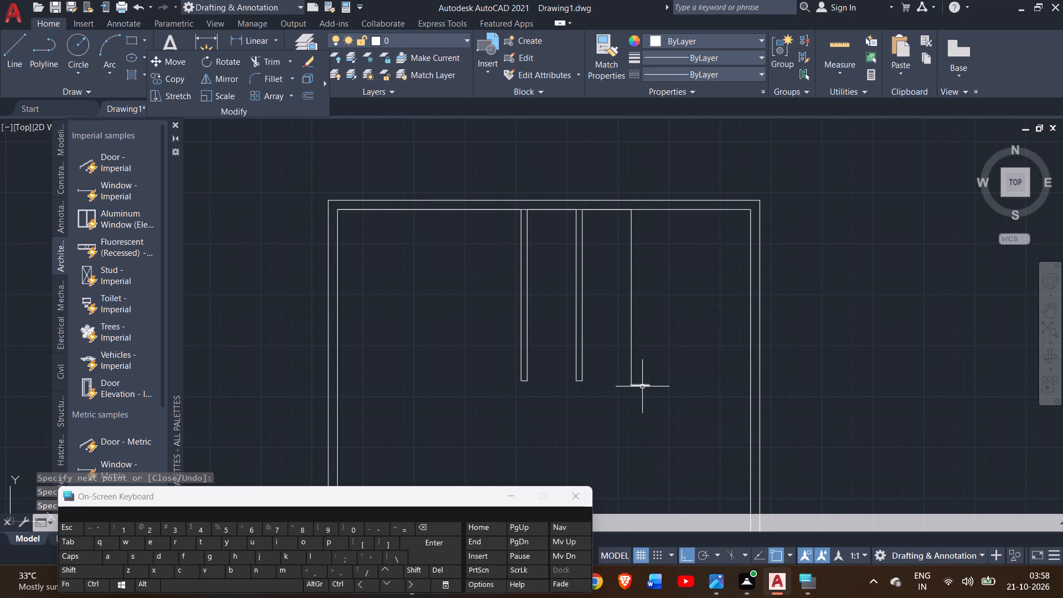
Delete the short horizontal stub at the lower end of the third partition line.
left_click(642, 386)
key("Delete")
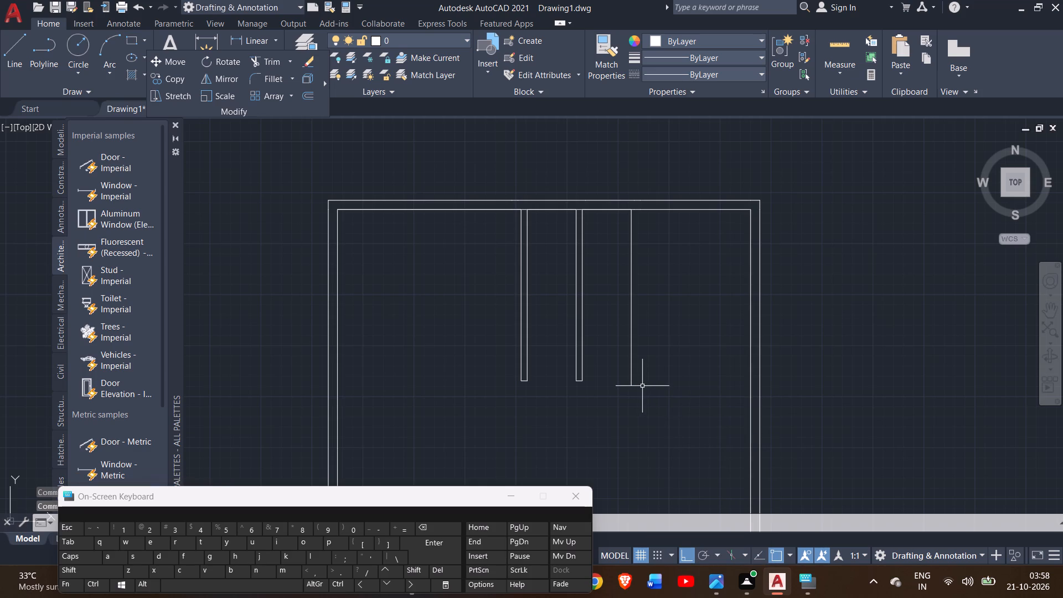
Complete the third partition with a 6" end line from its open lower end and a second side up to the top wall.
left_click_drag(14, 45, 428, 312)
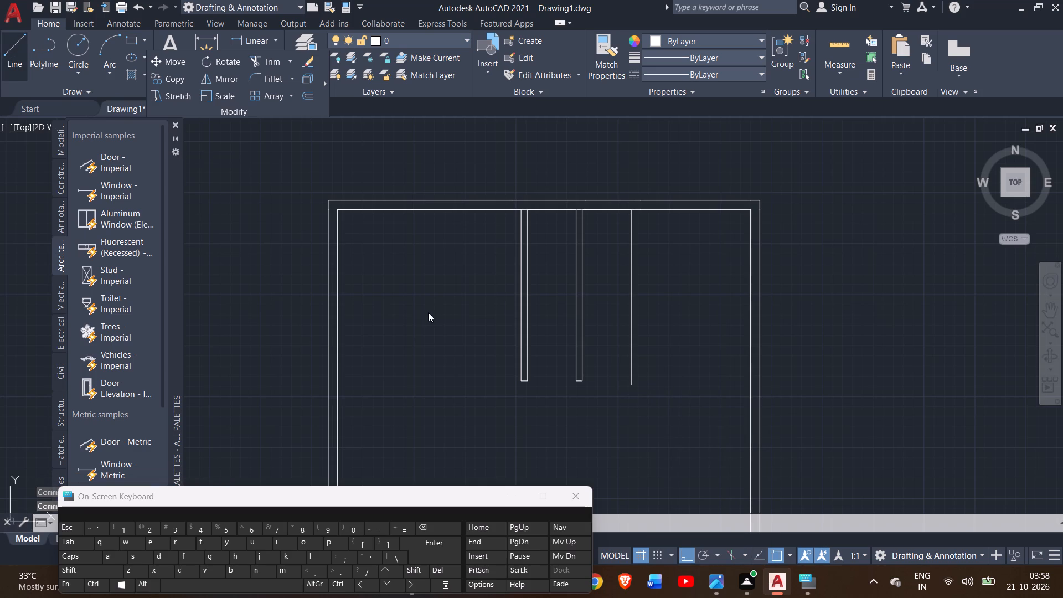
left_click_drag(428, 312, 628, 385)
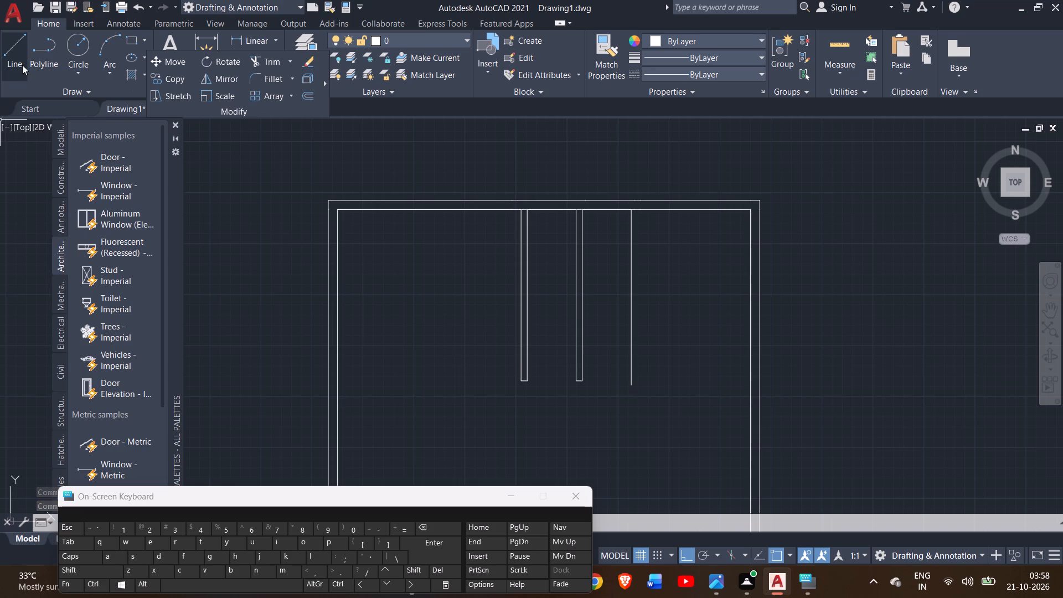
left_click(22, 65)
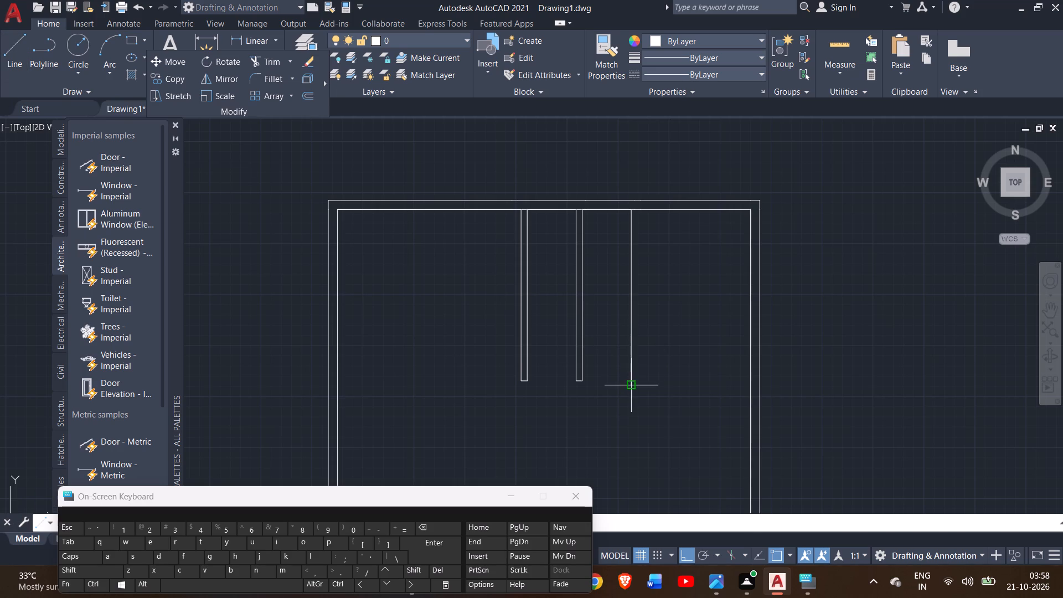
left_click_drag(628, 383, 643, 383)
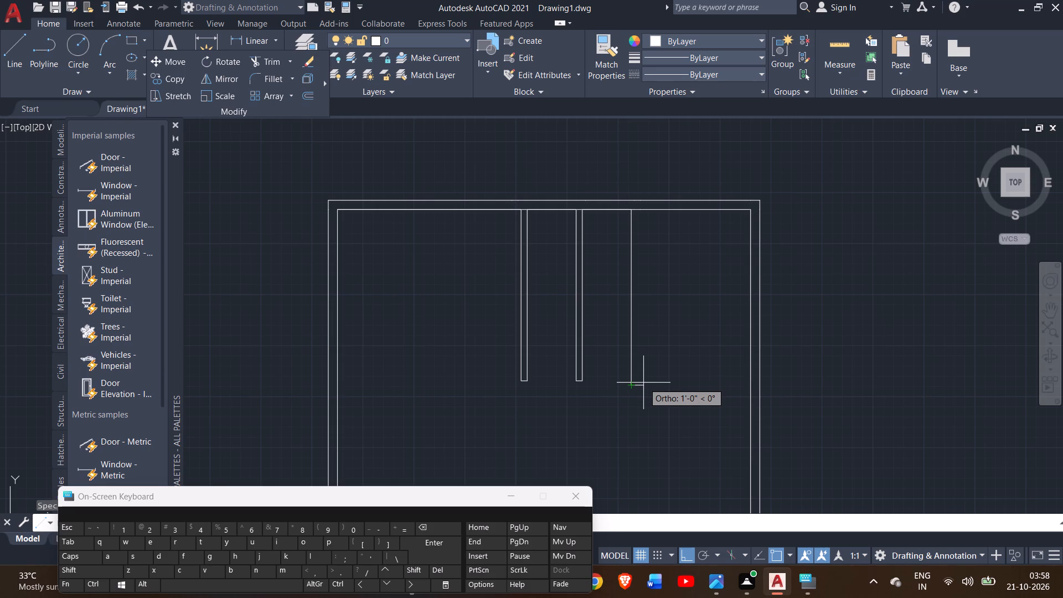
key("6")
key("shift+quotedbl")
key("Return")
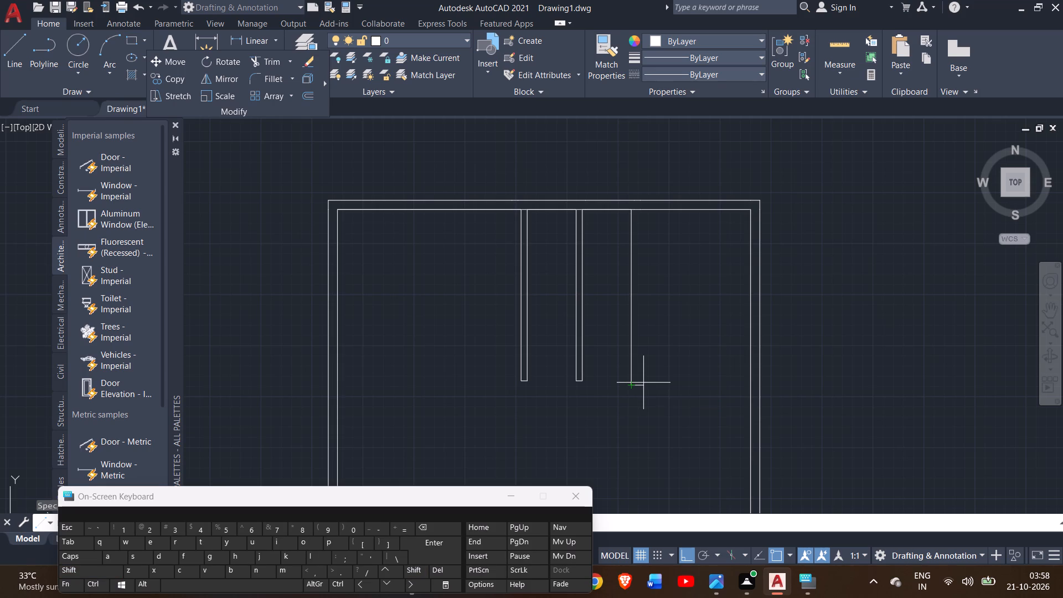
left_click(641, 207)
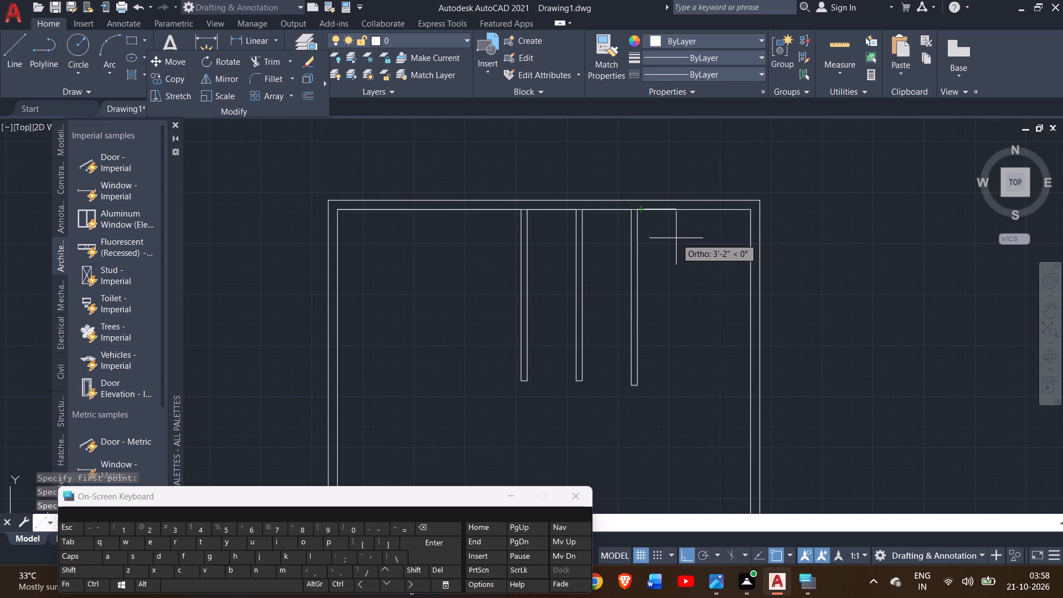
right_click(676, 238)
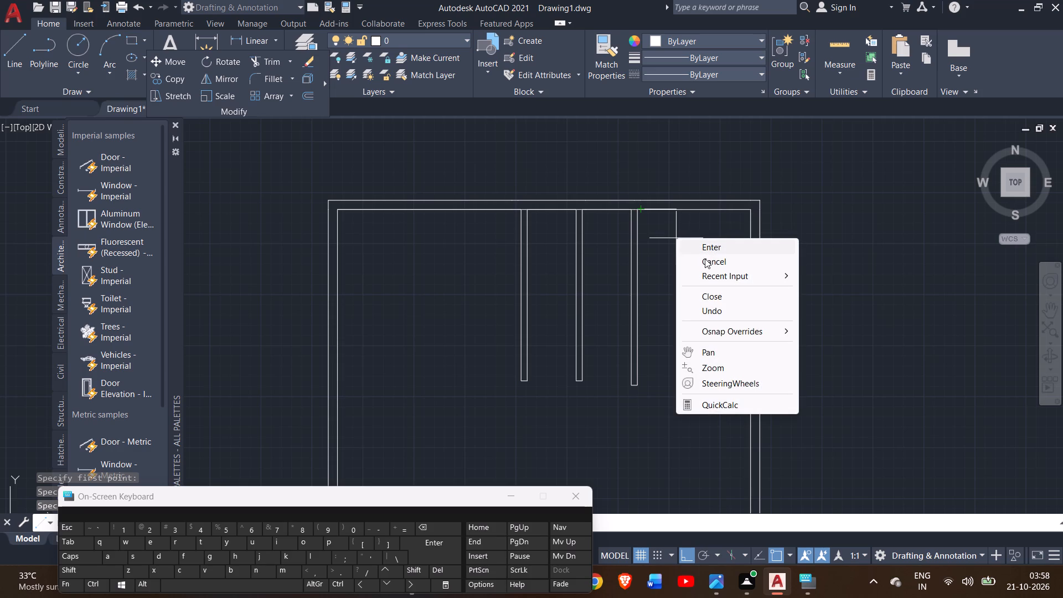
left_click(705, 244)
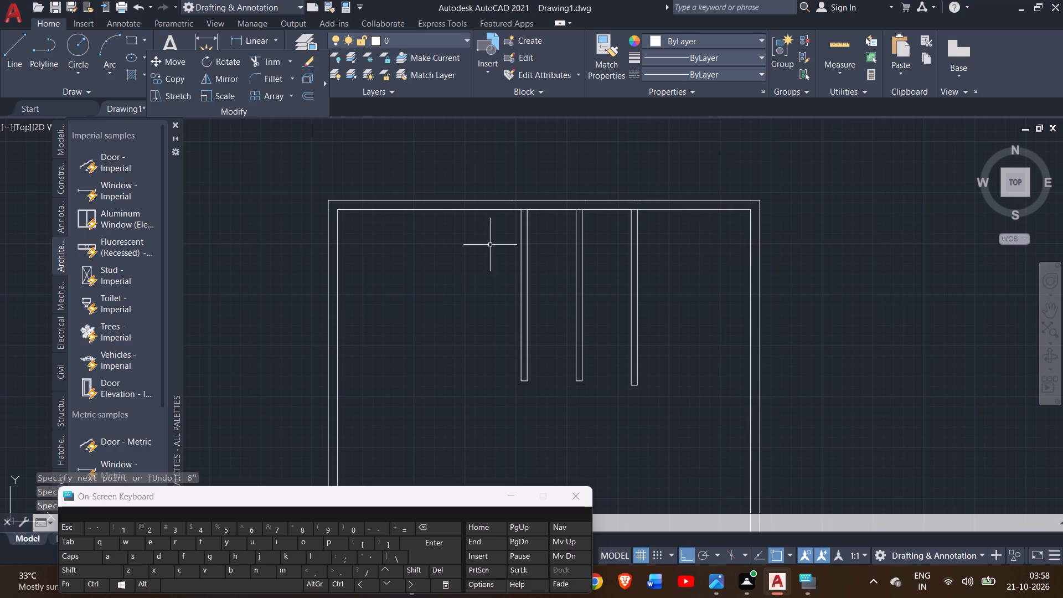
Start a line at the inner top-left corner and run it 14' down the inner left wall.
left_click(3, 42)
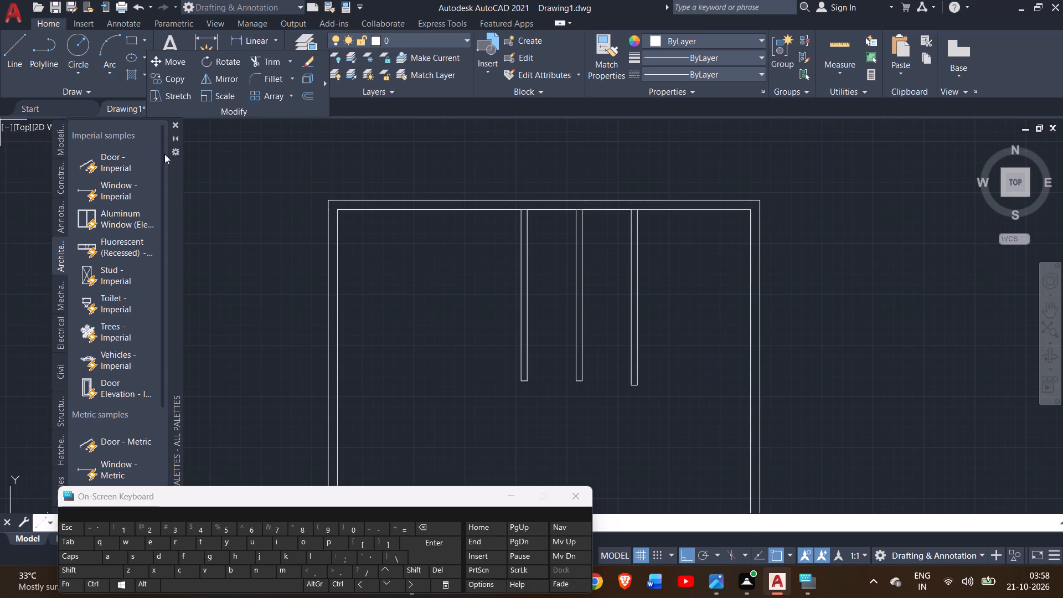
left_click(340, 211)
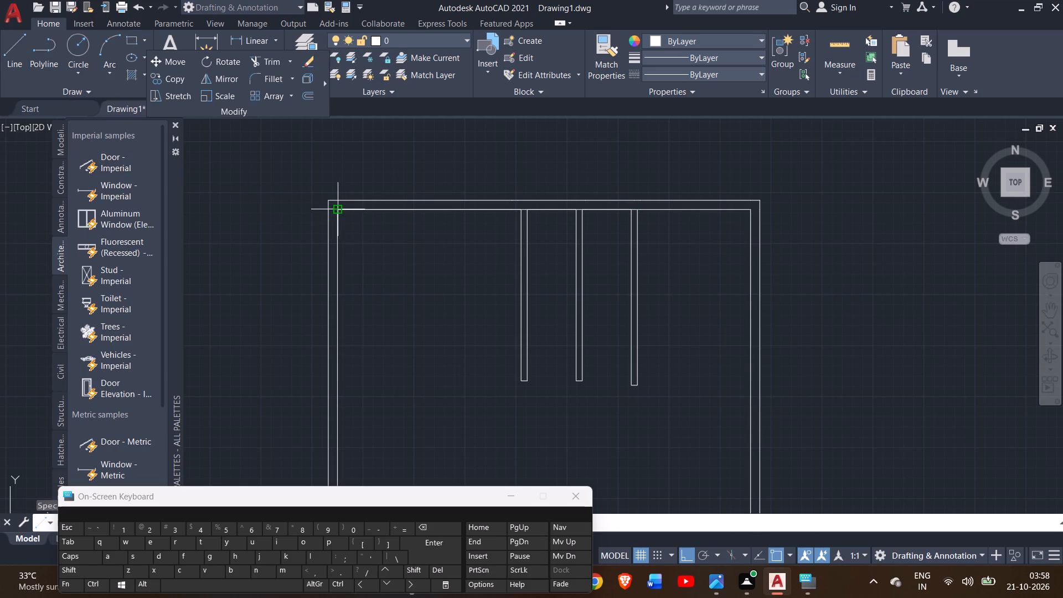
type("14'")
key("Return")
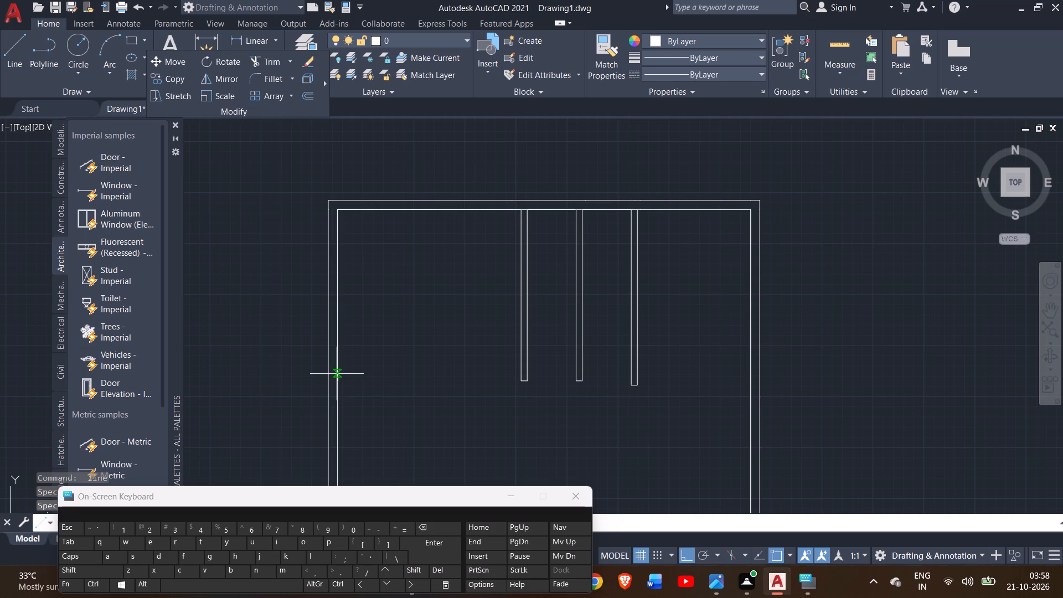
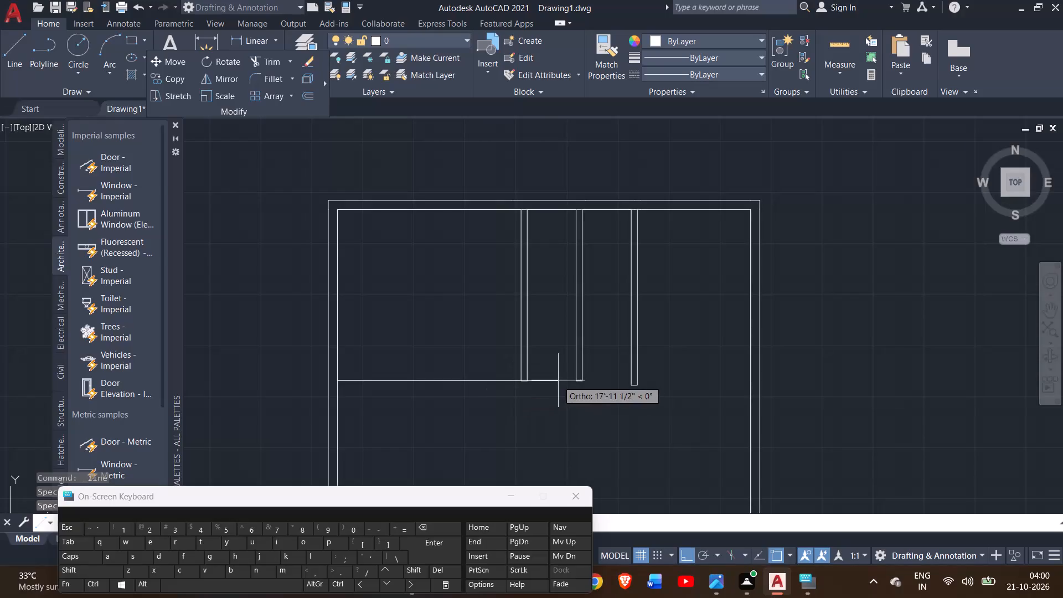
Complete a 6" horizontal partition by running the line to the inner right wall, down 6", and back to the inner left wall.
left_click(749, 380)
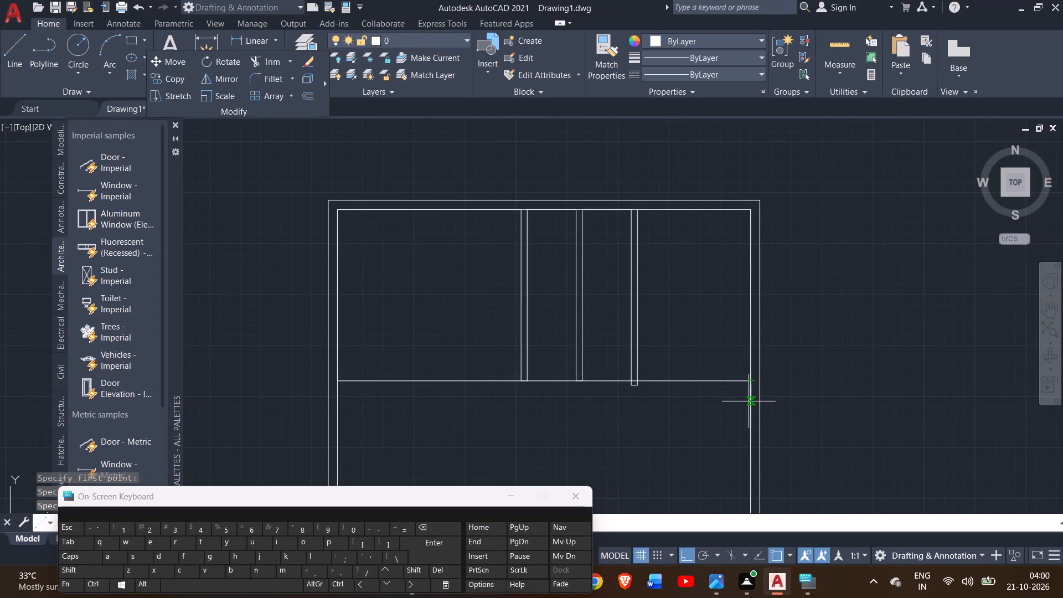
key("6")
key("shift+quotedbl")
key("Return")
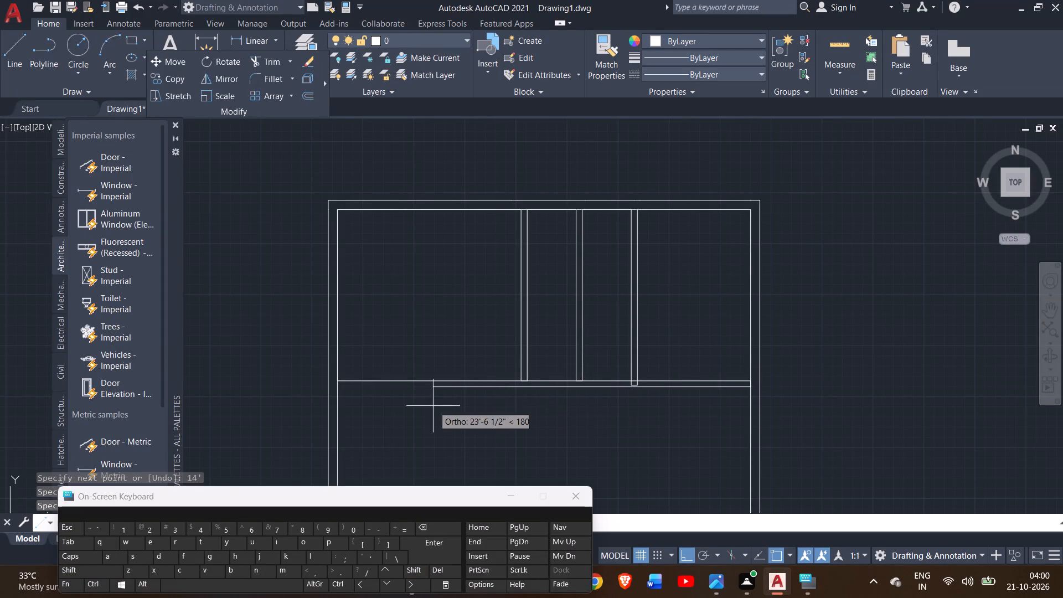
left_click(337, 390)
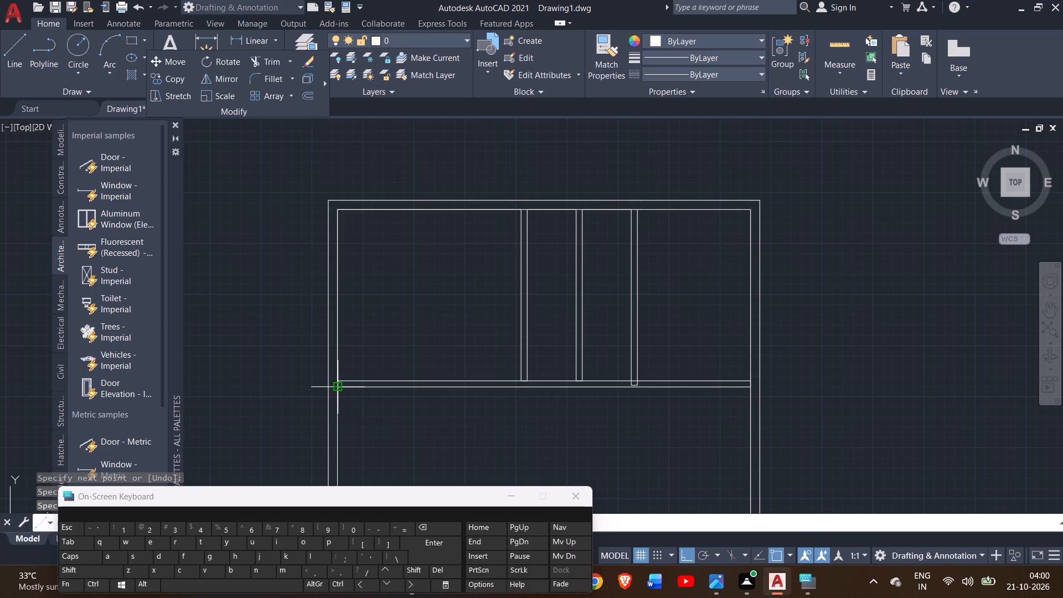
right_click(337, 390)
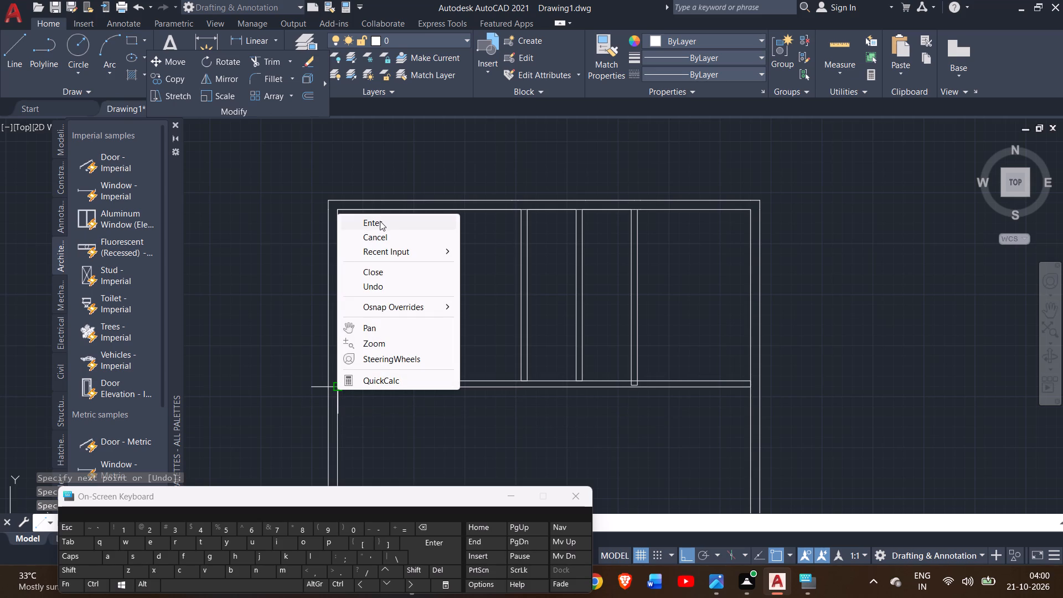
left_click(380, 221)
Trim the third vertical partition's two sides and end line where they extend into the horizontal partition.
left_click(277, 64)
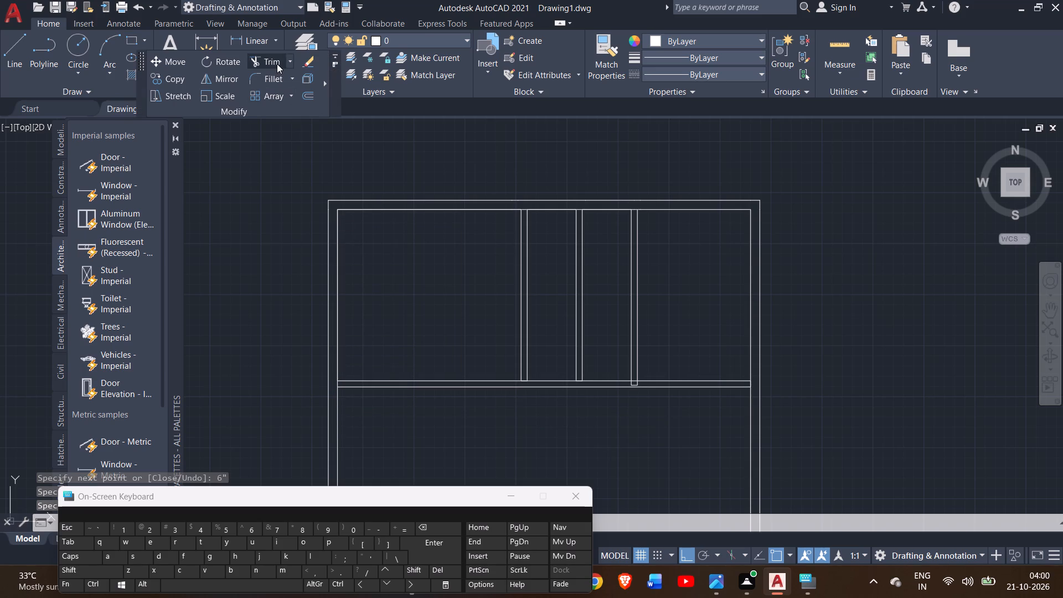
scroll(632, 387, "up", 1, "ctrl")
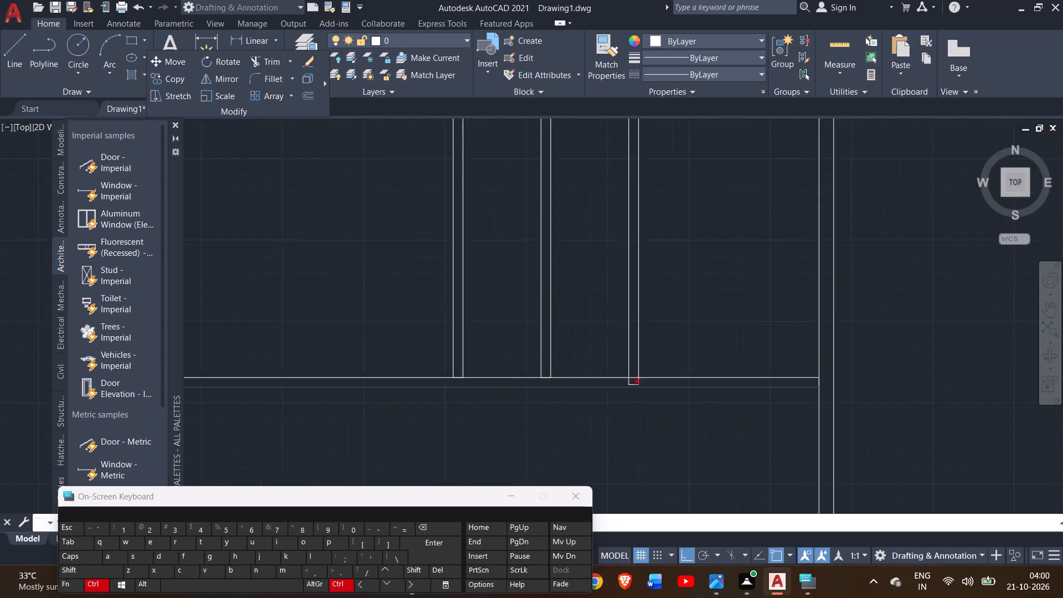
scroll(632, 387, "up", 2, "ctrl")
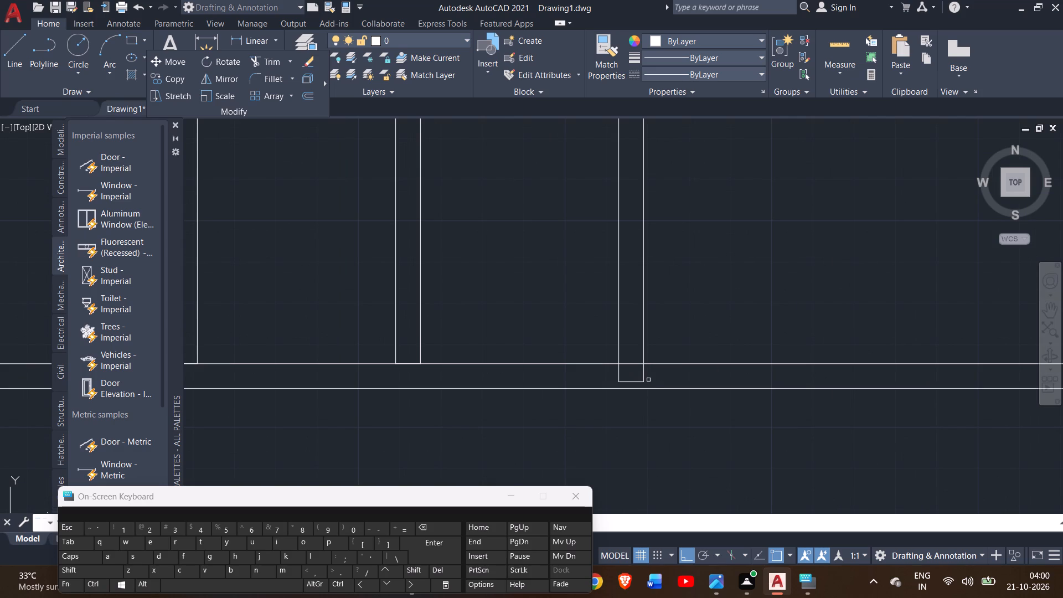
left_click(645, 373)
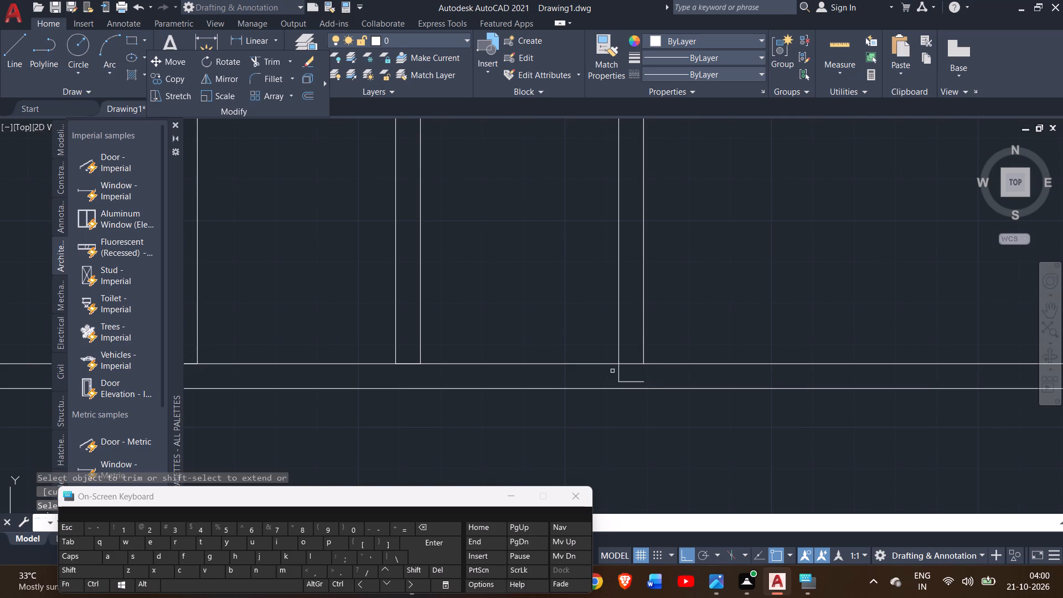
left_click(620, 372)
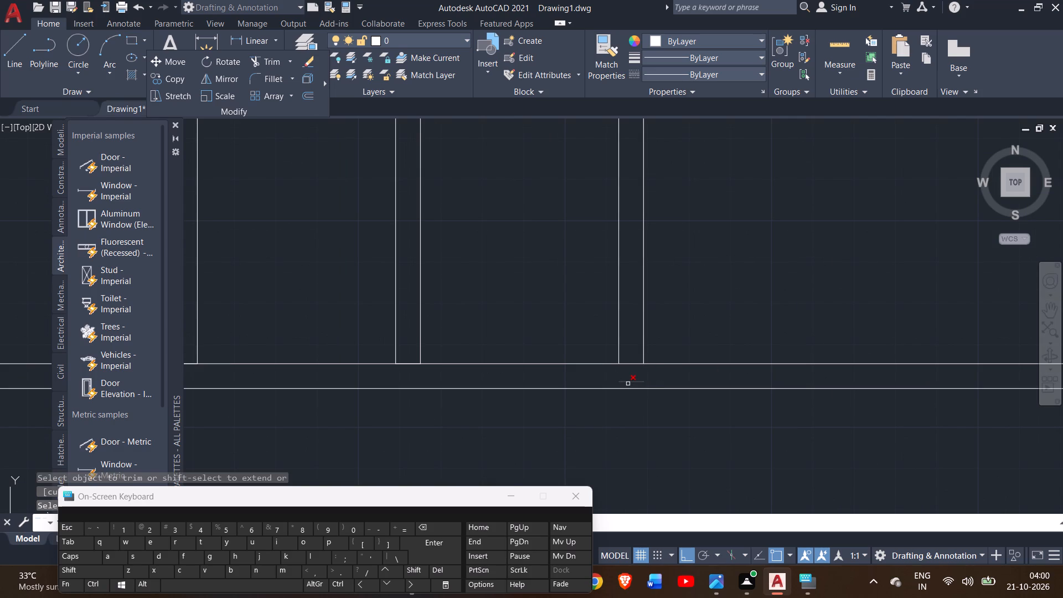
left_click(628, 384)
scroll(535, 381, "down", 5, "ctrl")
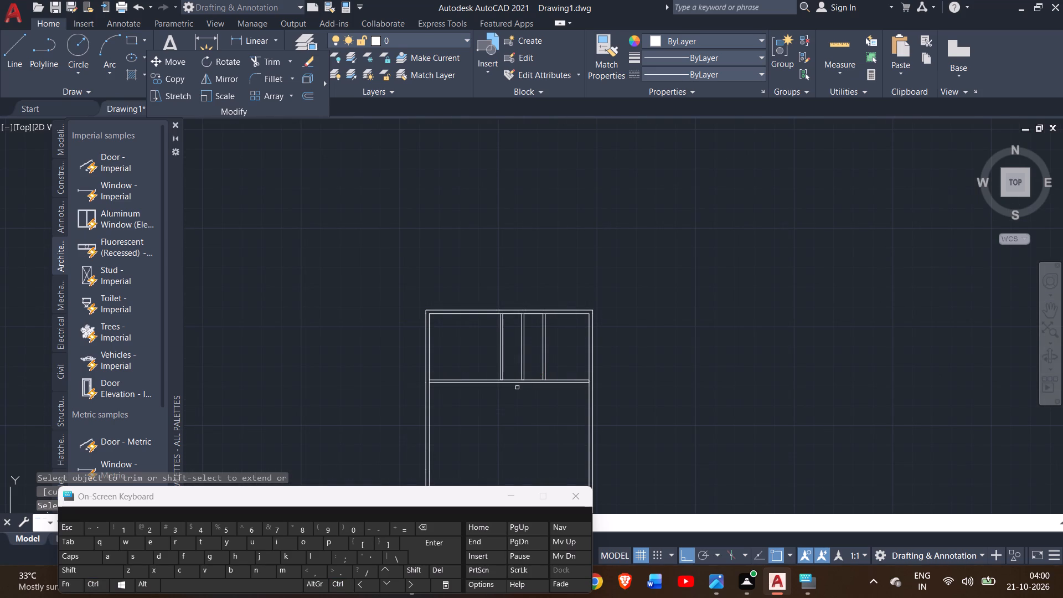
scroll(510, 390, "up", 2, "ctrl")
right_click(510, 390)
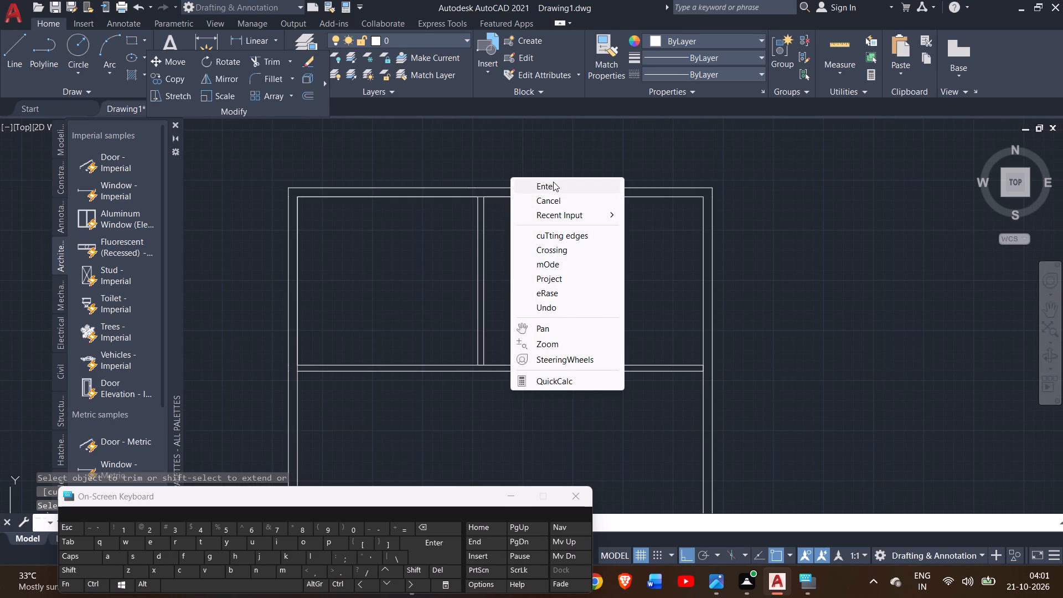
left_click(553, 182)
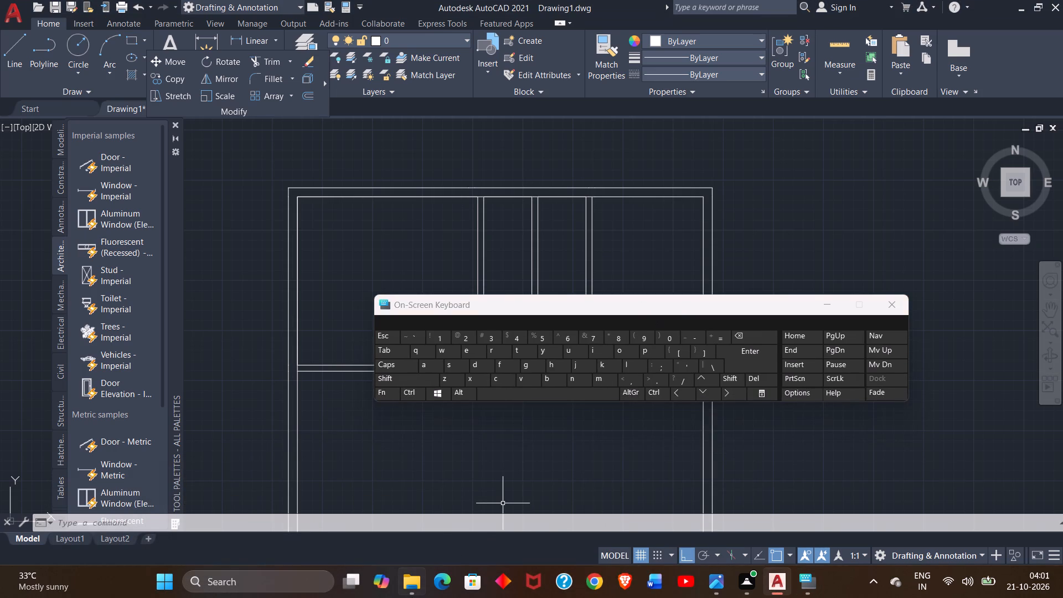
Share auto cadd planing.jpg from the File Explorer gallery to the message-yourself chat in WhatsApp, and close both windows.
left_click(415, 583)
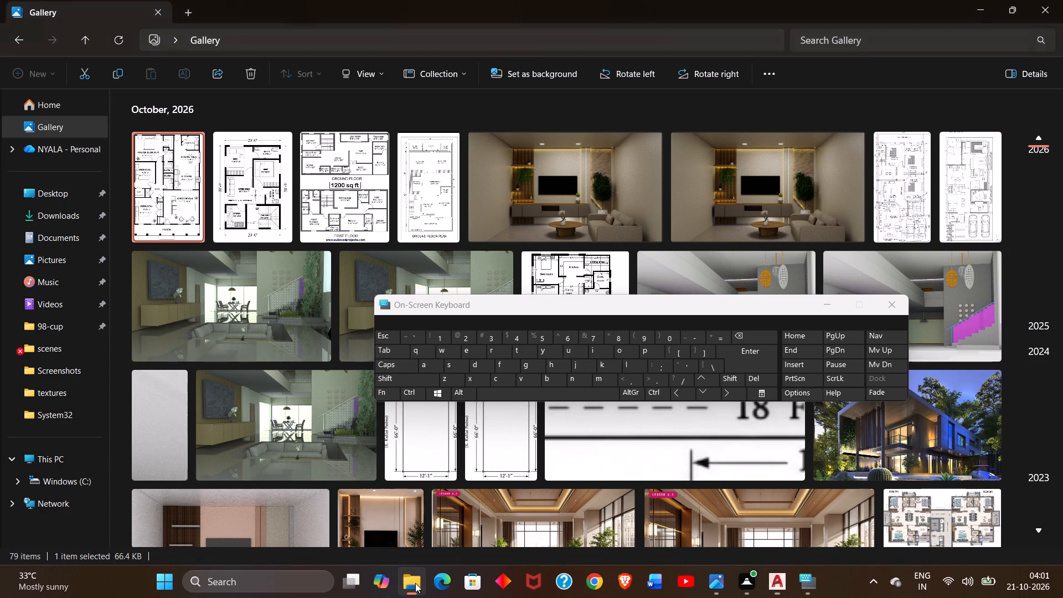
right_click(184, 215)
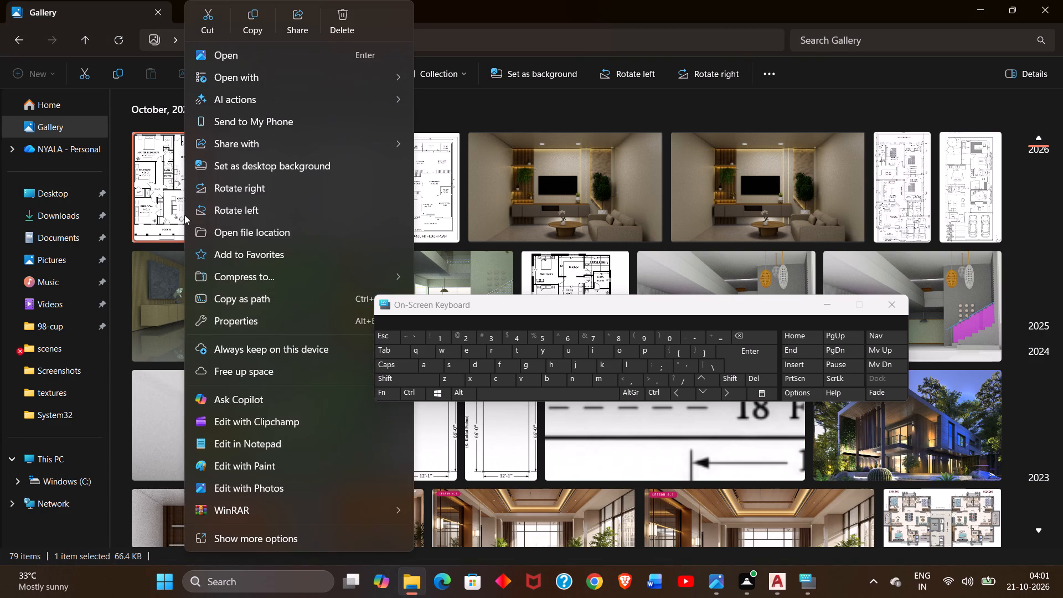
left_click(296, 25)
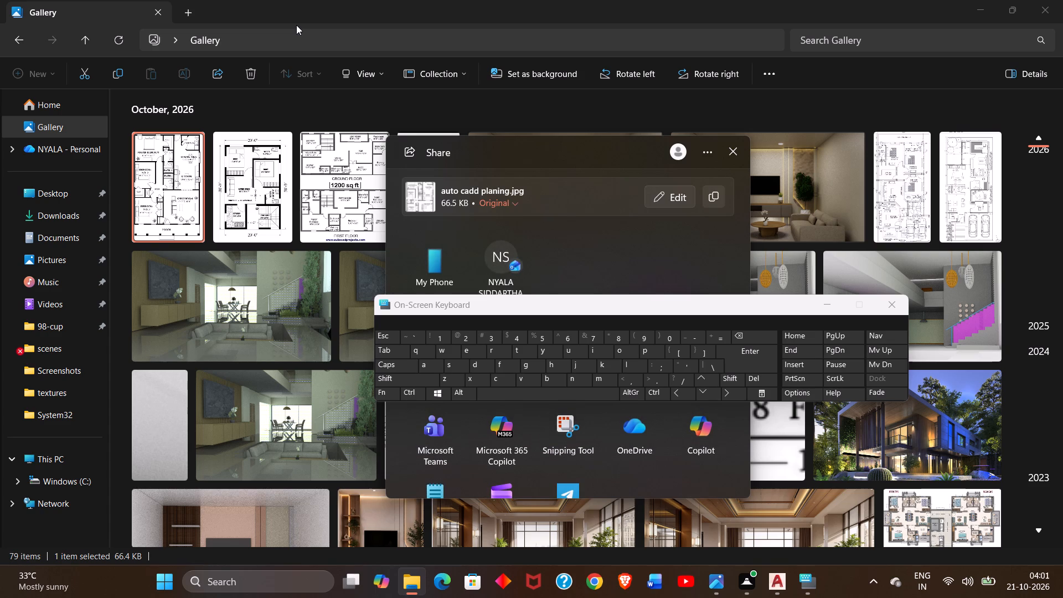
left_click_drag(502, 145, 425, 144)
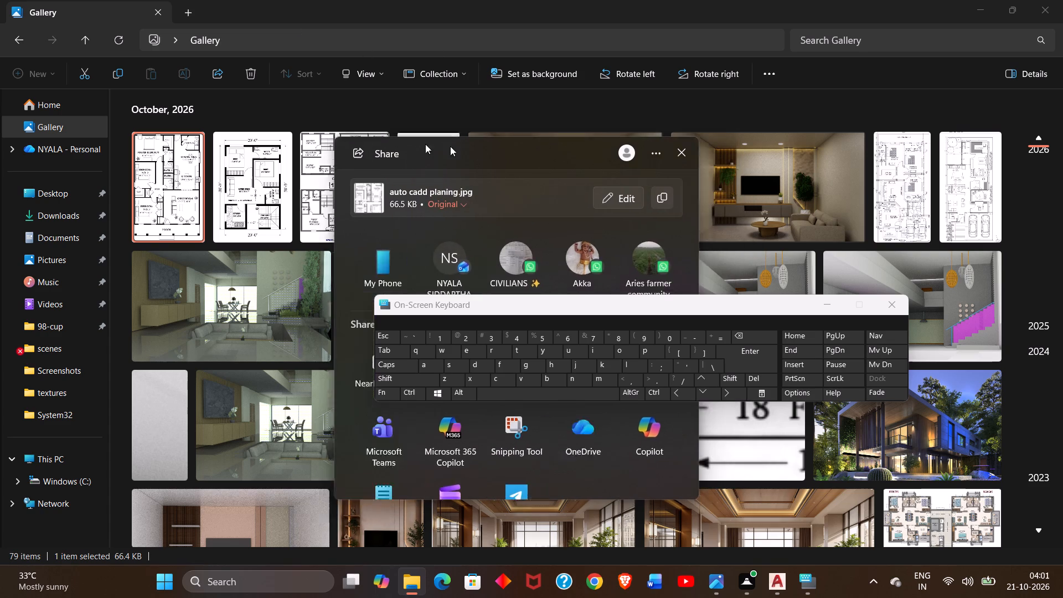
left_click_drag(425, 144, 245, 102)
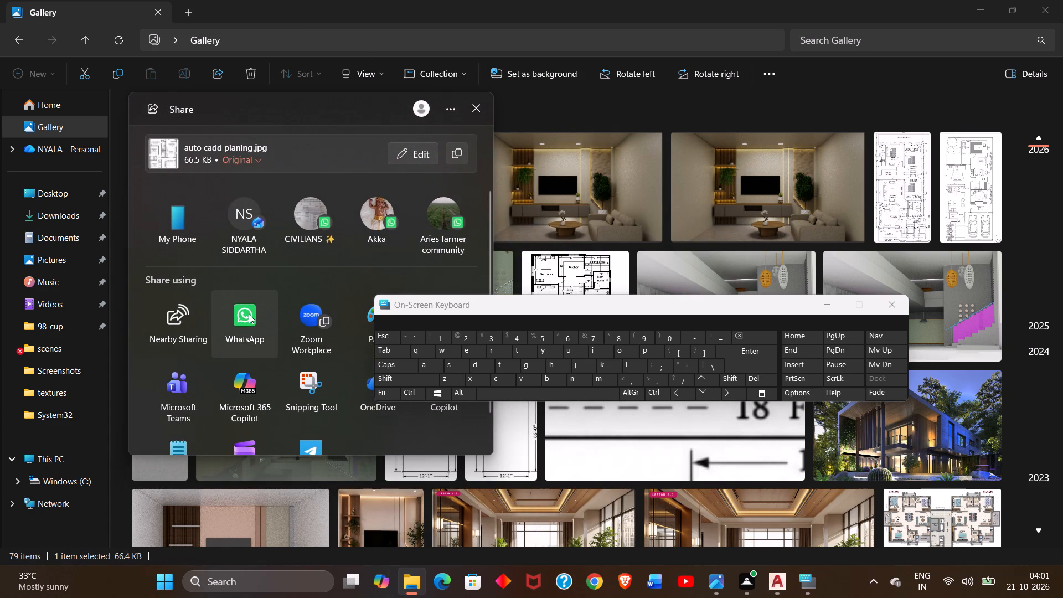
left_click(249, 314)
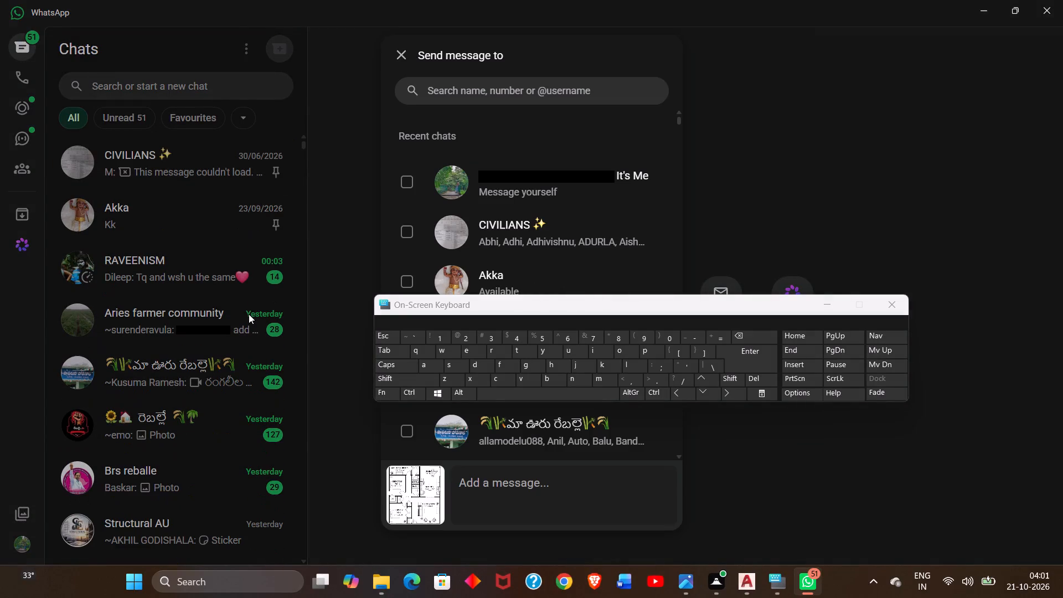
left_click(512, 174)
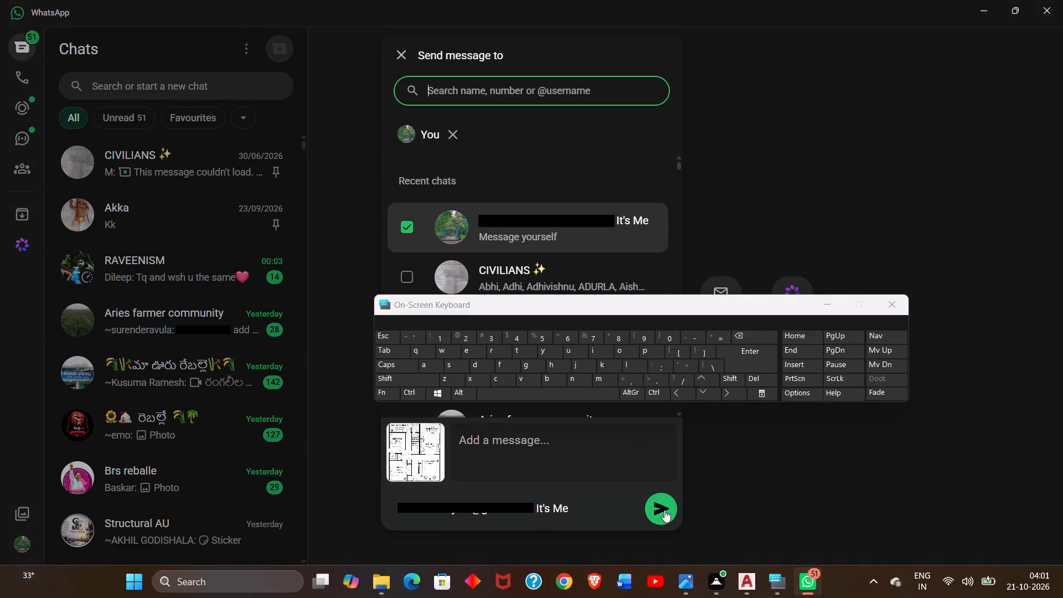
left_click(664, 510)
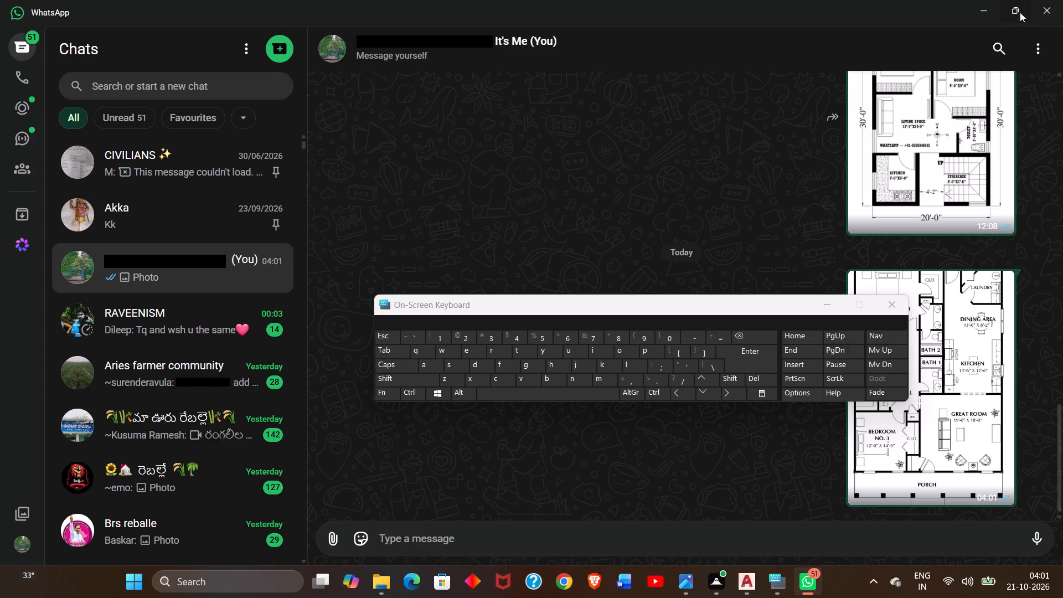
left_click(1035, 13)
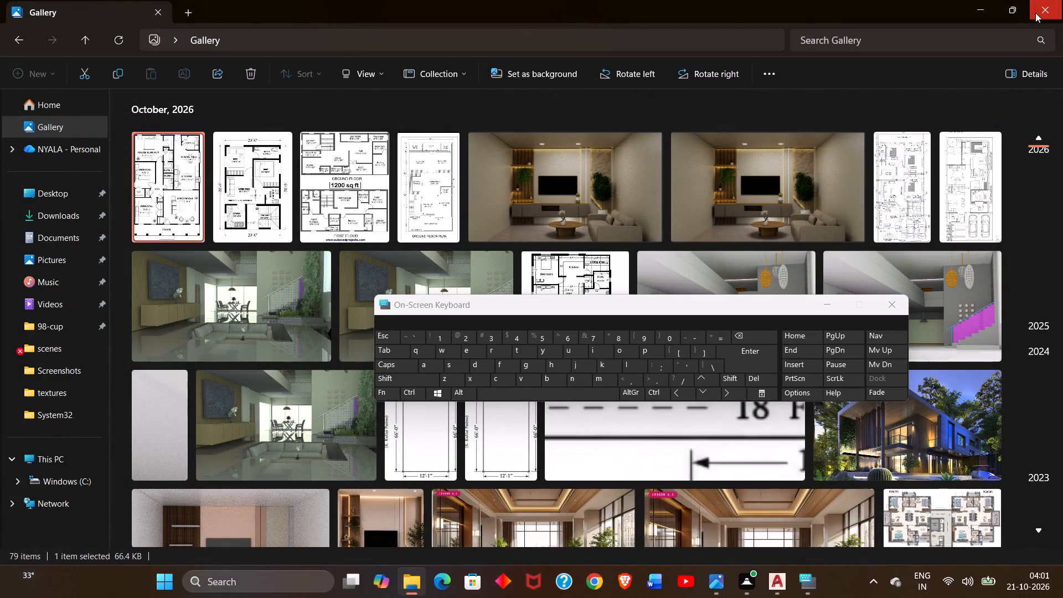
left_click(1035, 13)
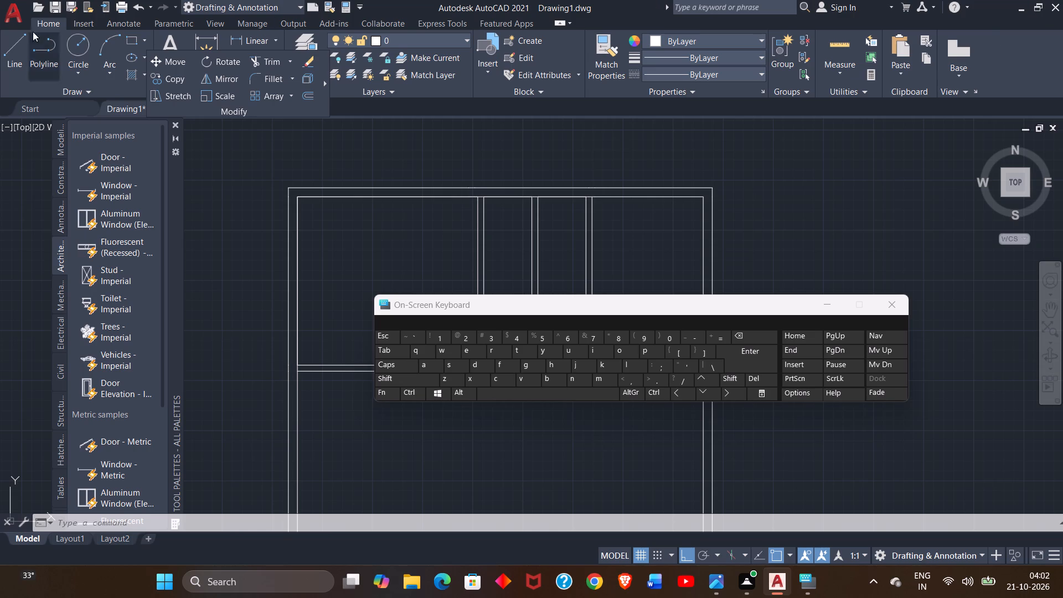
In AutoCAD, draw a line 14' down the inner left wall from the horizontal partition's lower left corner.
left_click(17, 45)
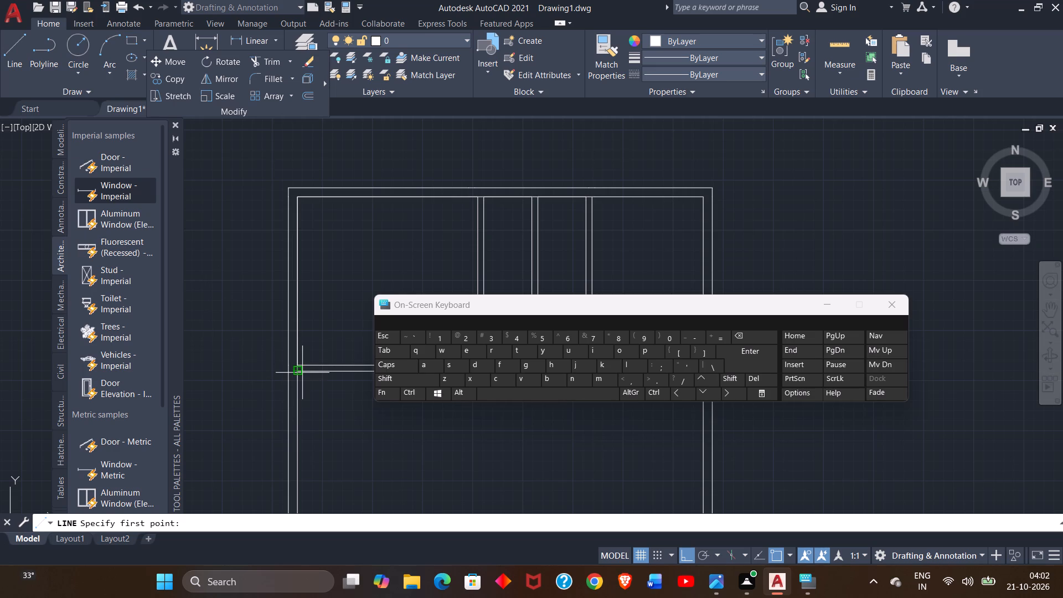
left_click(297, 373)
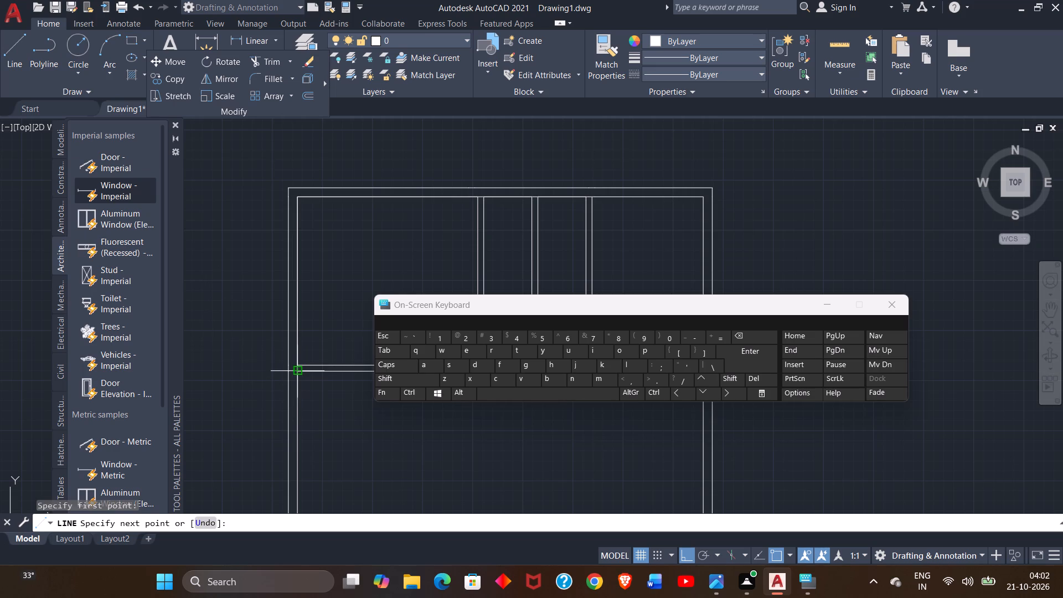
type("14'")
key("Return")
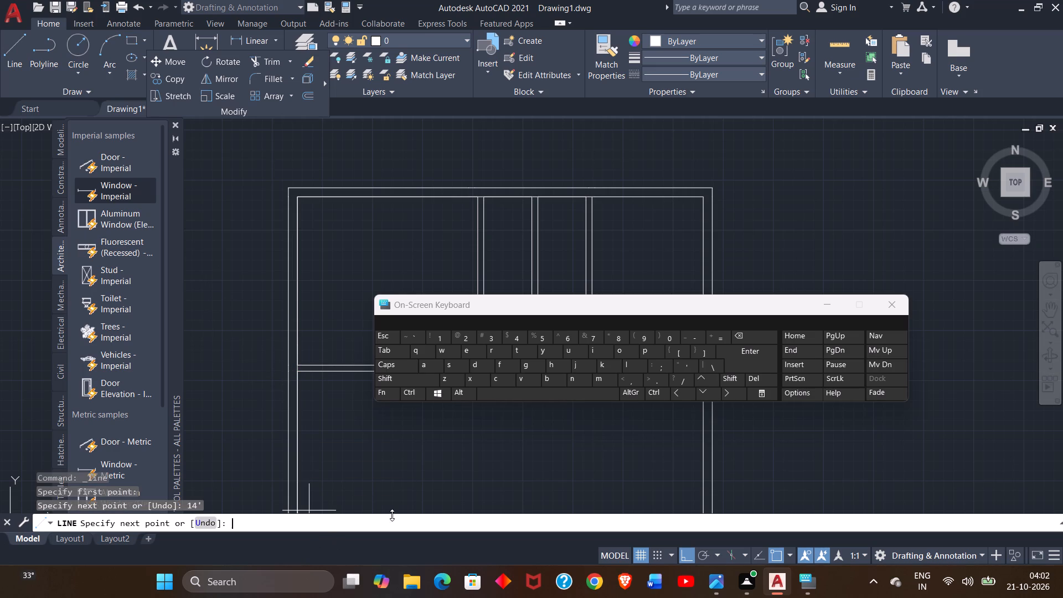
Draw a horizontal line 15' to the right from the lower end of the 14' line on the inner left wall.
scroll(398, 503, "down", 2, "ctrl")
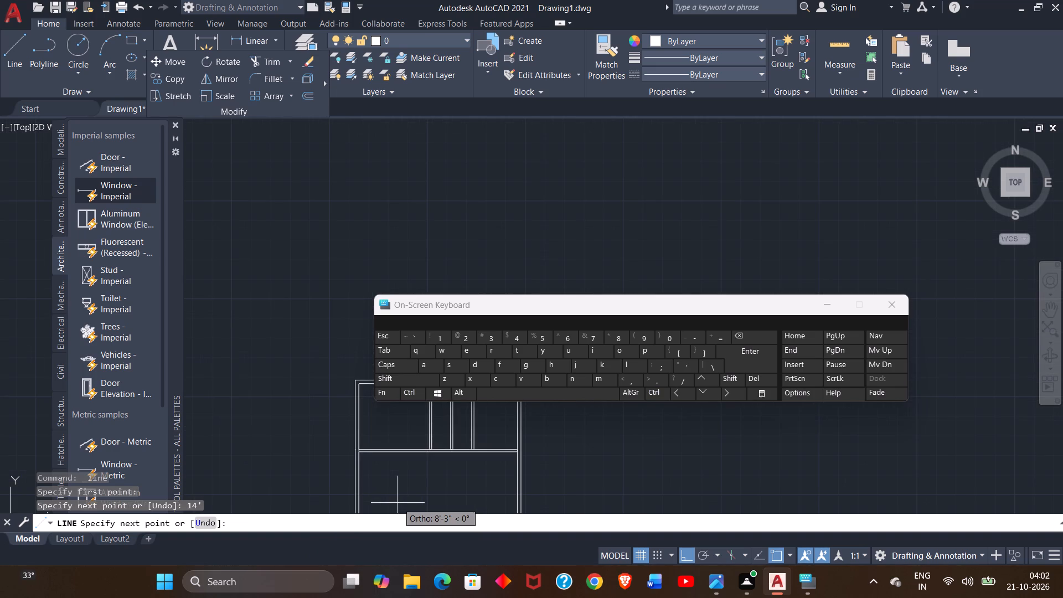
left_click(1046, 315)
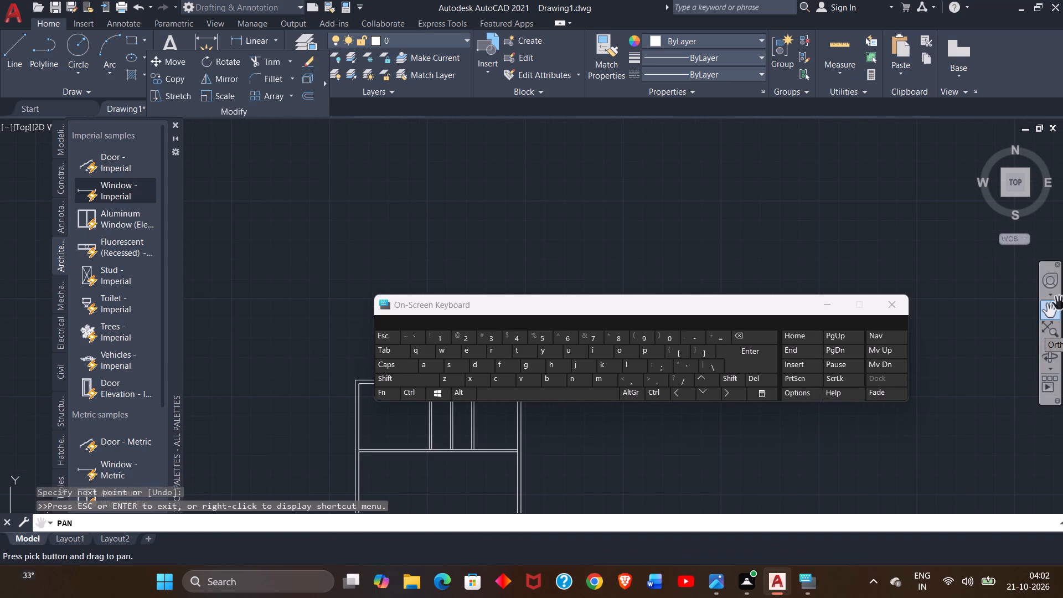
left_click_drag(536, 480, 461, 386)
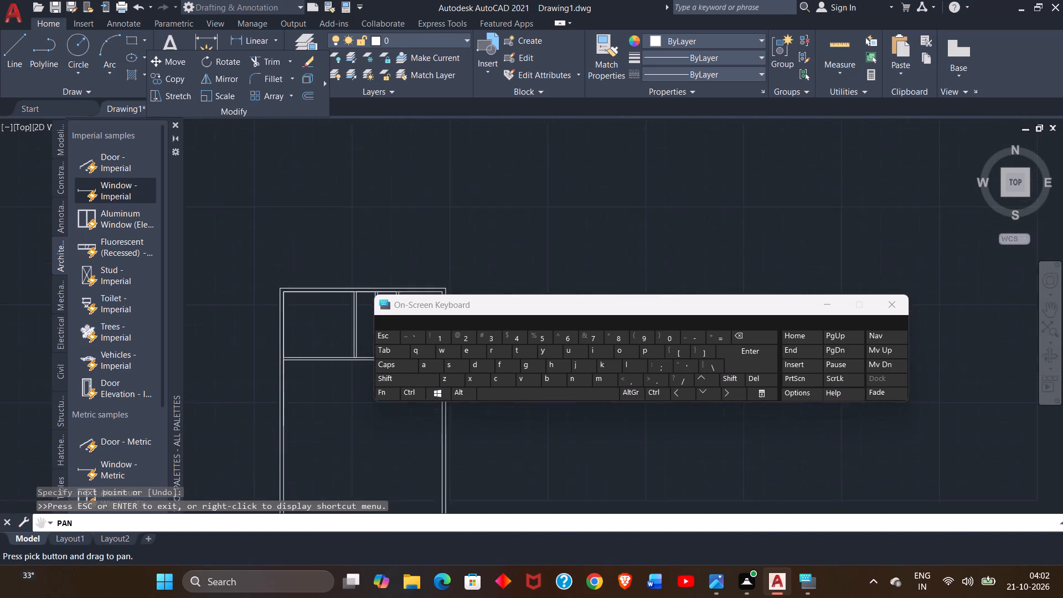
left_click_drag(461, 386, 419, 239)
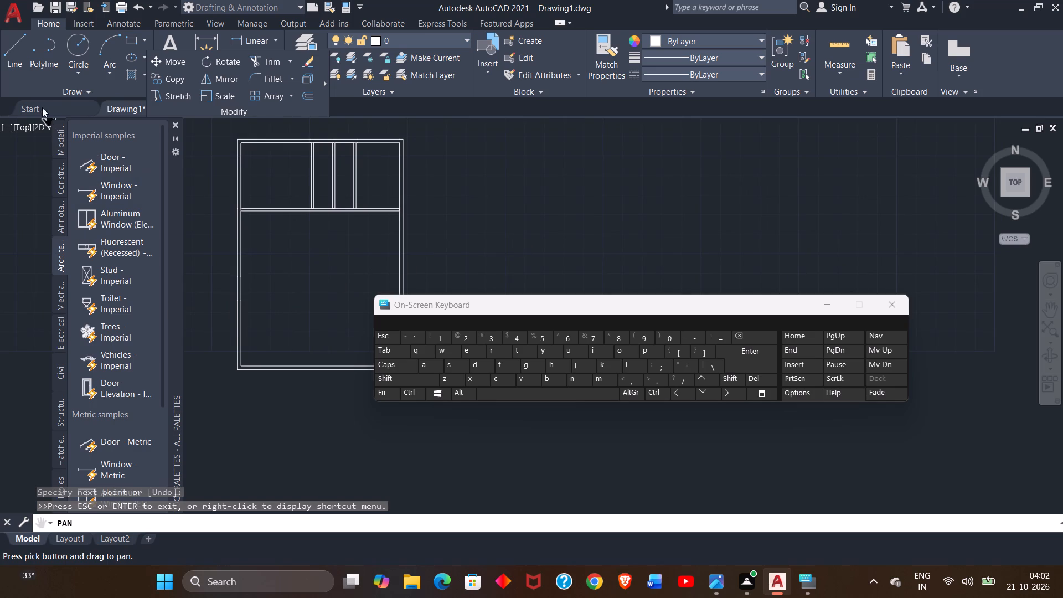
left_click(16, 74)
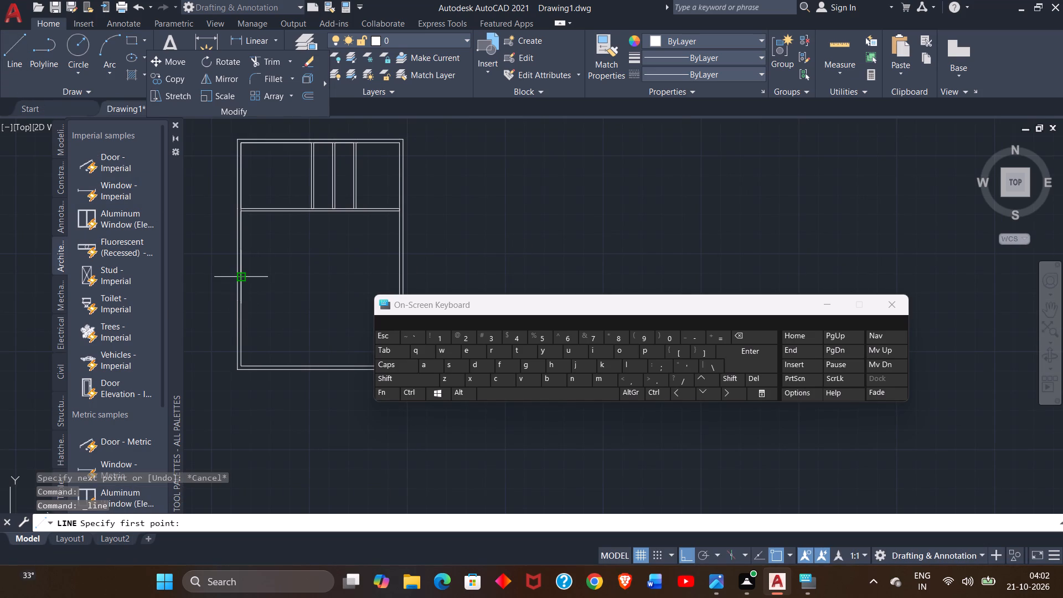
scroll(245, 274, "up", 2, "ctrl")
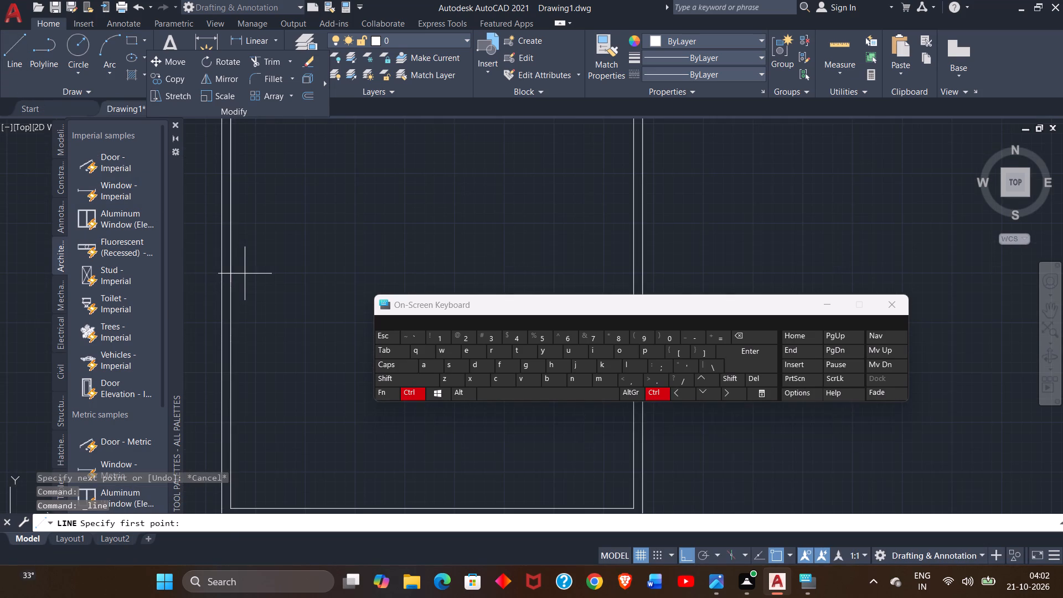
scroll(245, 274, "down", 1, "ctrl")
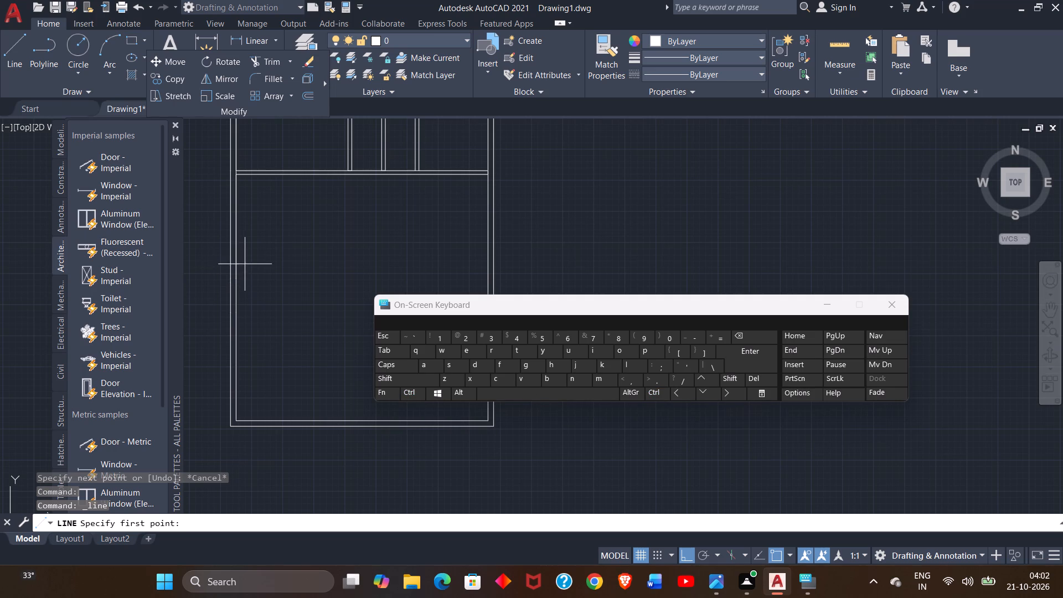
left_click(235, 279)
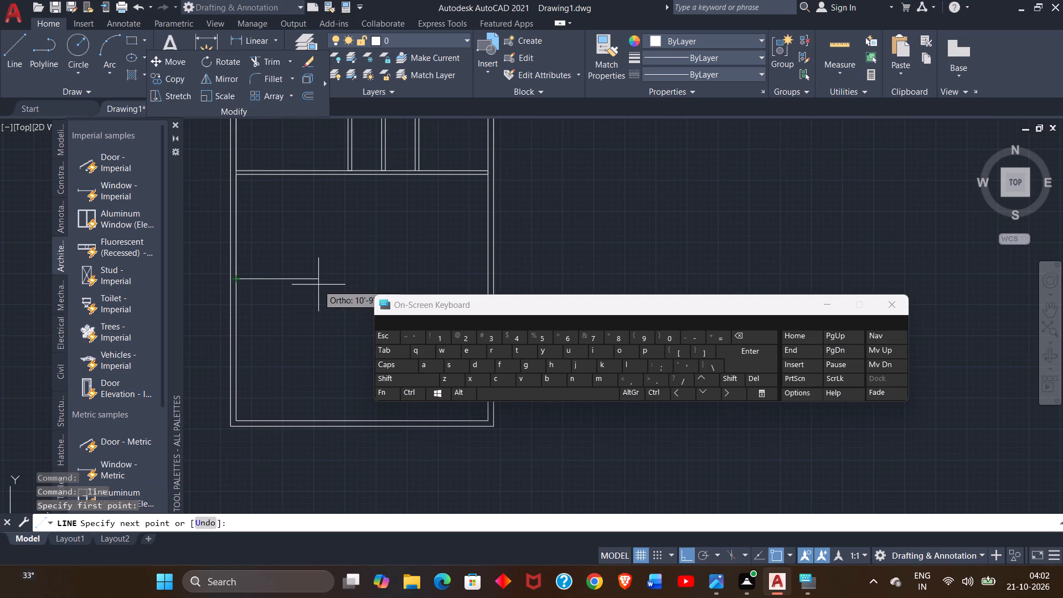
right_click(360, 284)
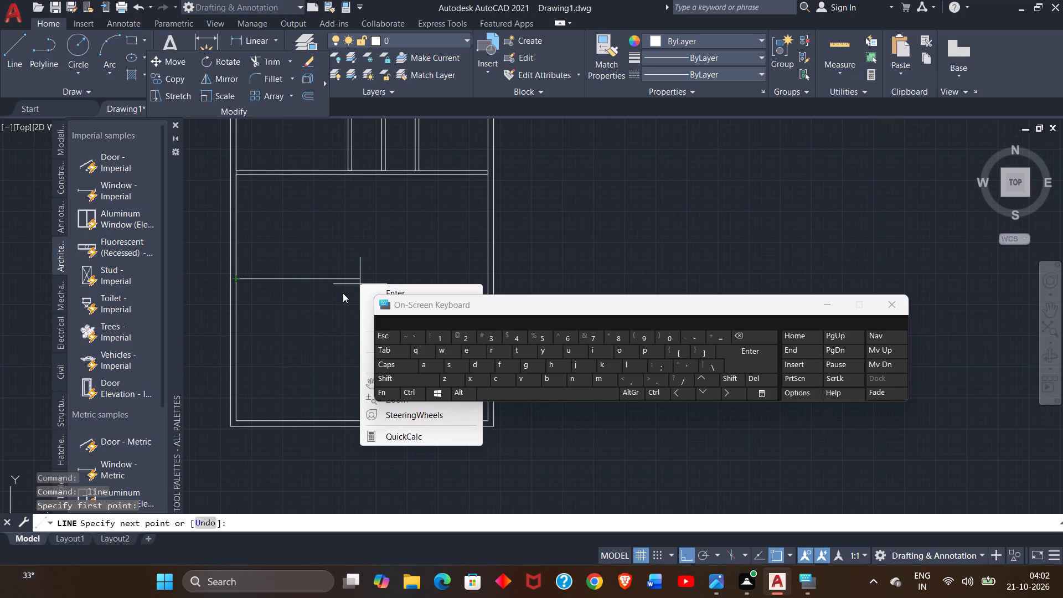
type("14'")
key("Return")
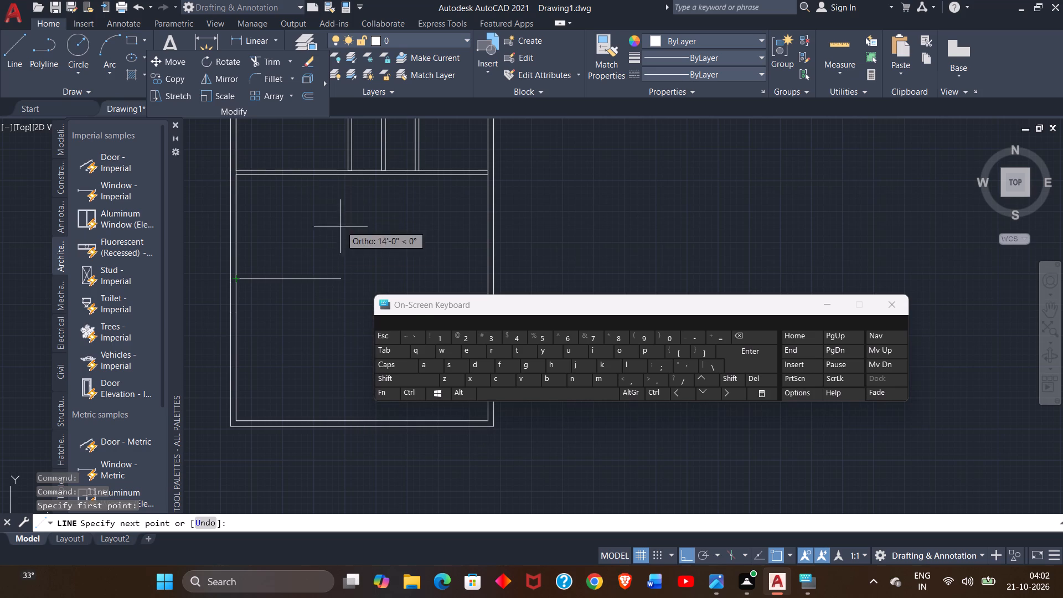
key("1")
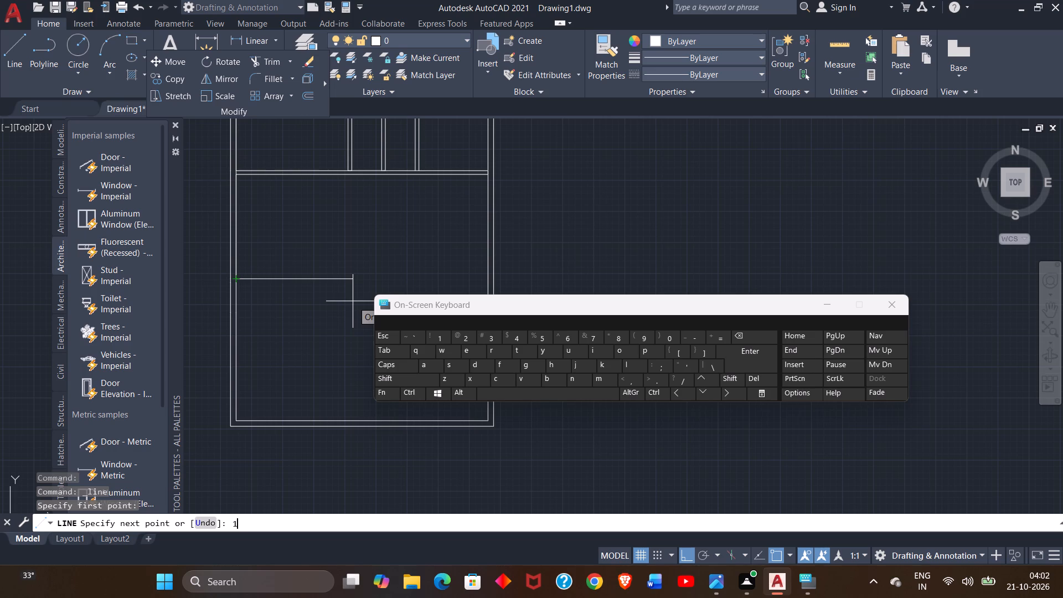
key("BackSpace")
type("15'")
key("Return")
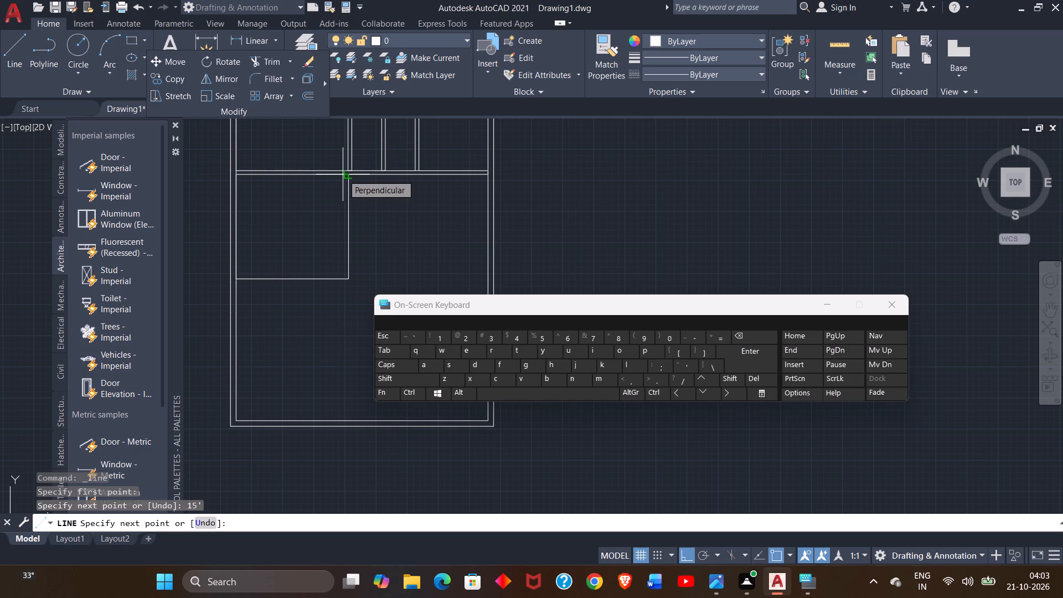
Form a 6" vertical partition by running the line up to the horizontal partition's lower edge, 6" right, and back down to the 15' line's level.
scroll(343, 174, "down", 2, "ctrl")
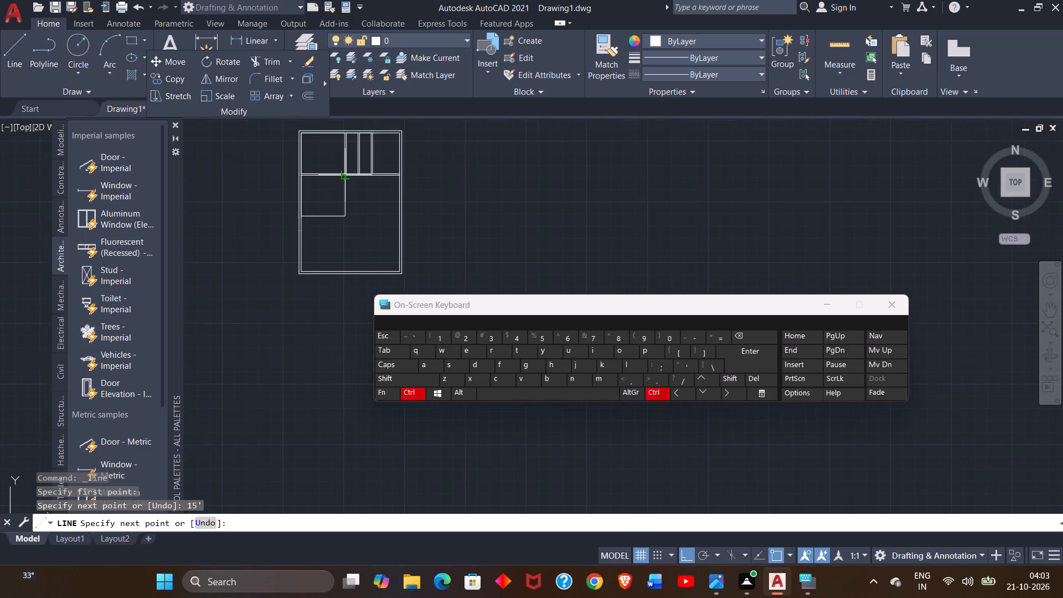
scroll(343, 174, "up", 3, "ctrl")
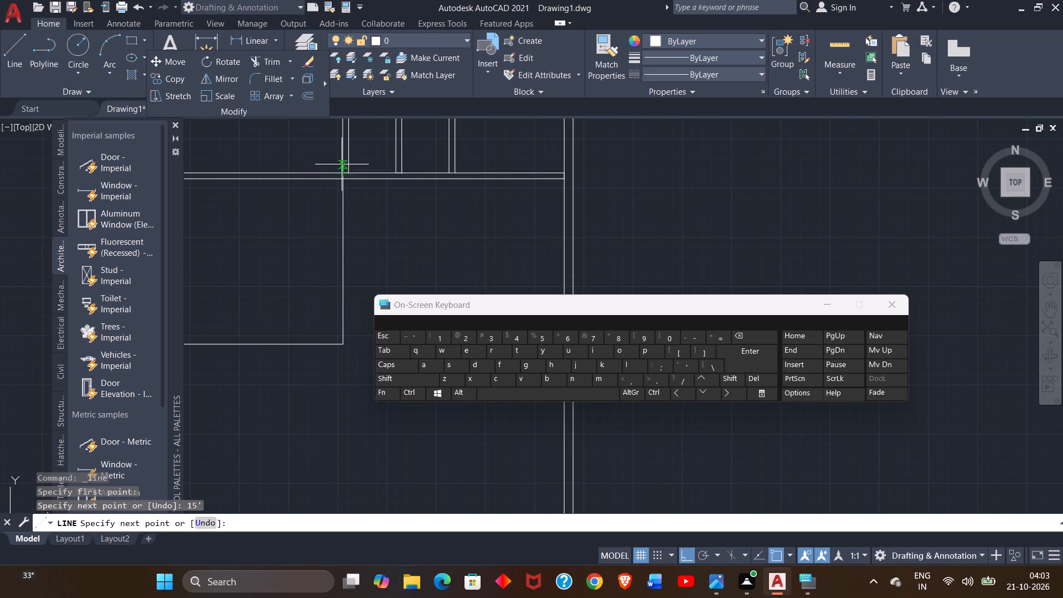
left_click(339, 177)
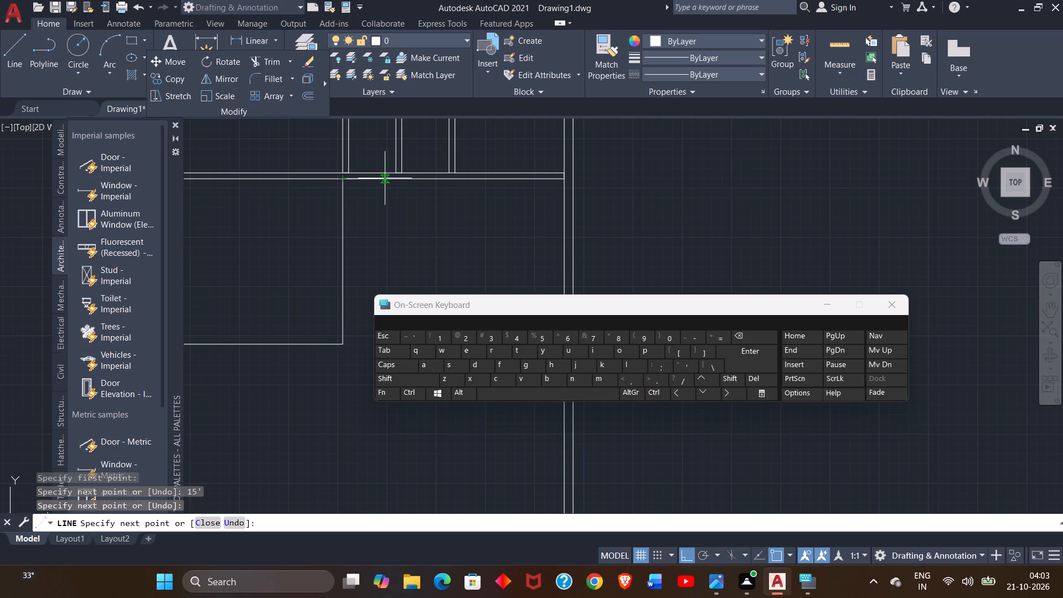
key("6")
key("shift+quotedbl")
key("Return")
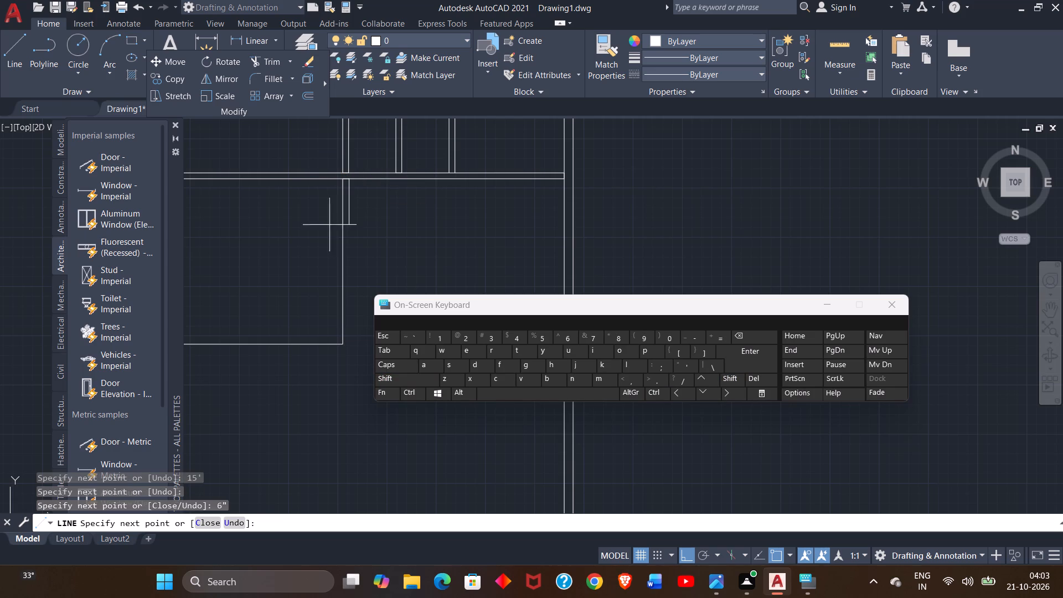
left_click(348, 345)
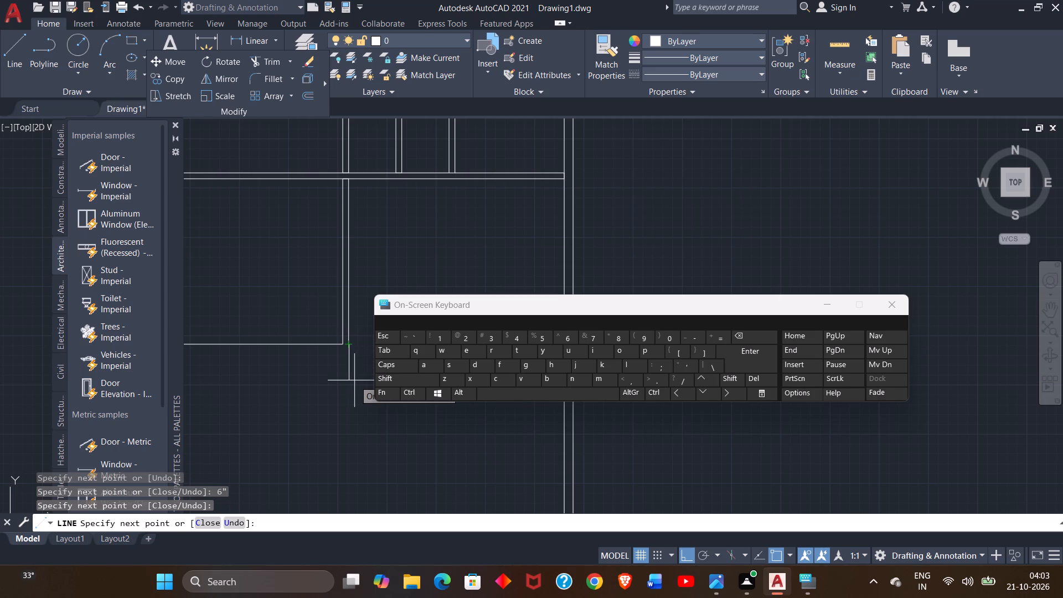
Complete the room's 6" bottom partition by continuing the line 6" down and back to the inner left wall.
key("6")
key("shift+quotedbl")
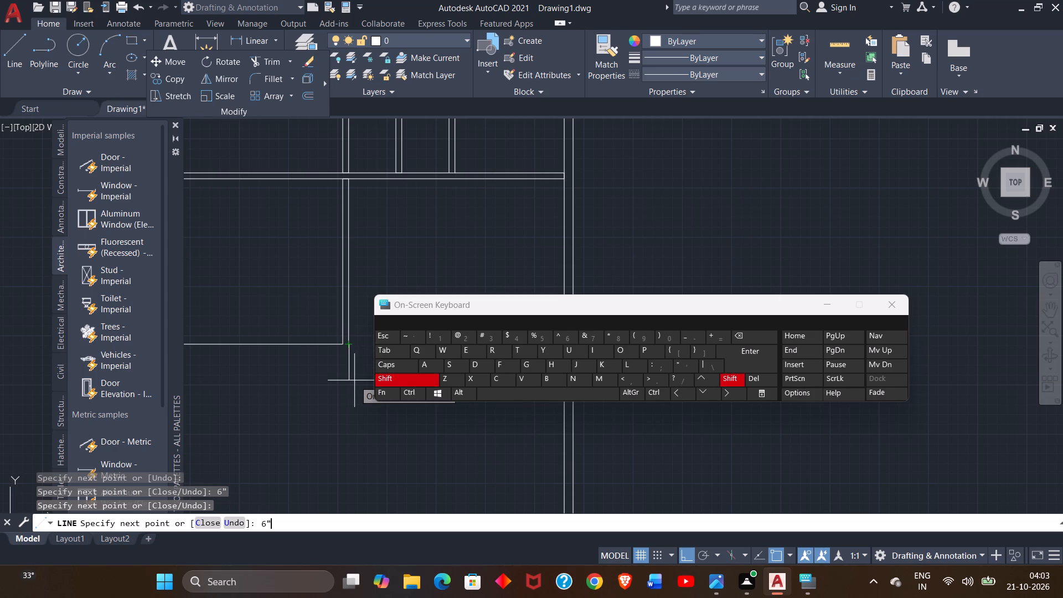
key("Return")
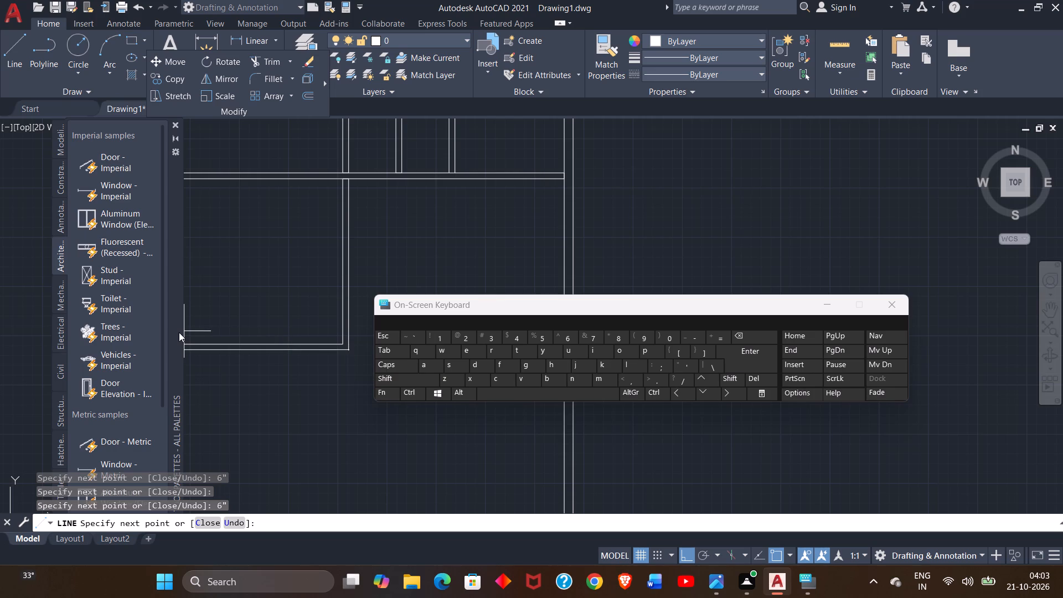
scroll(212, 337, "down", 2, "ctrl")
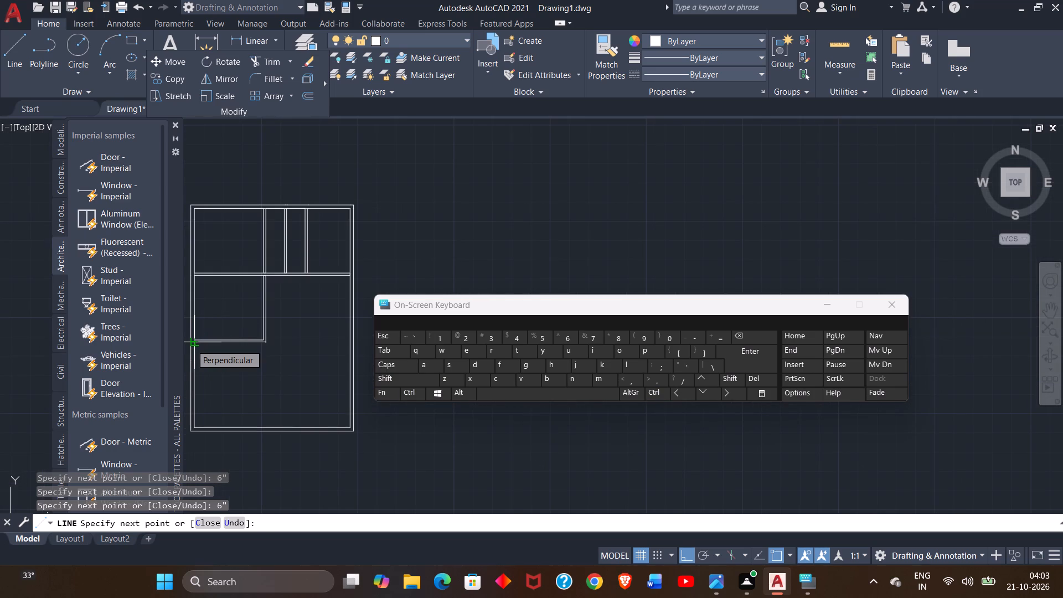
left_click(191, 344)
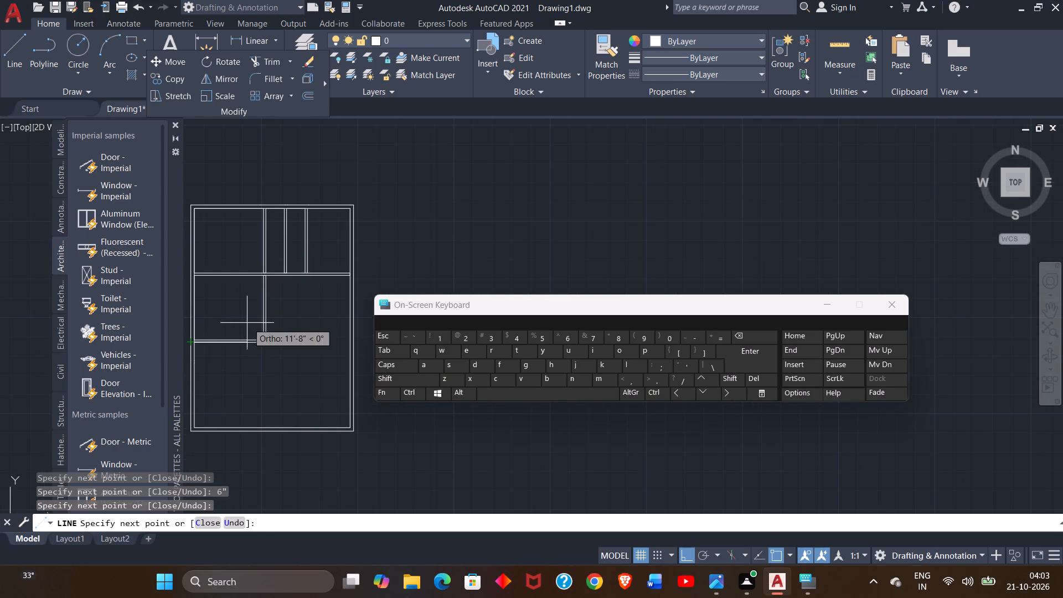
right_click(247, 323)
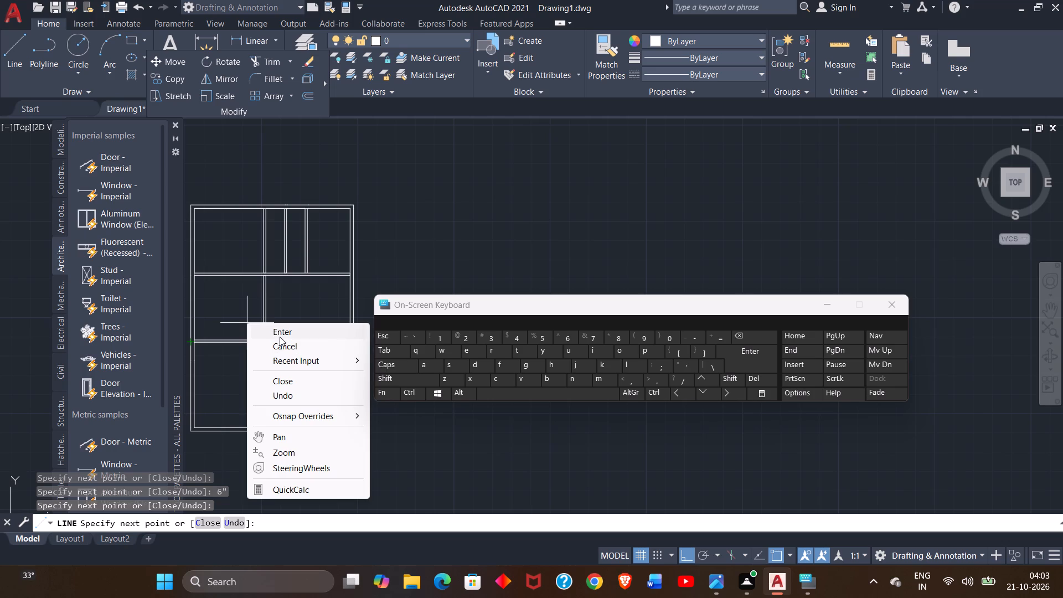
left_click(280, 337)
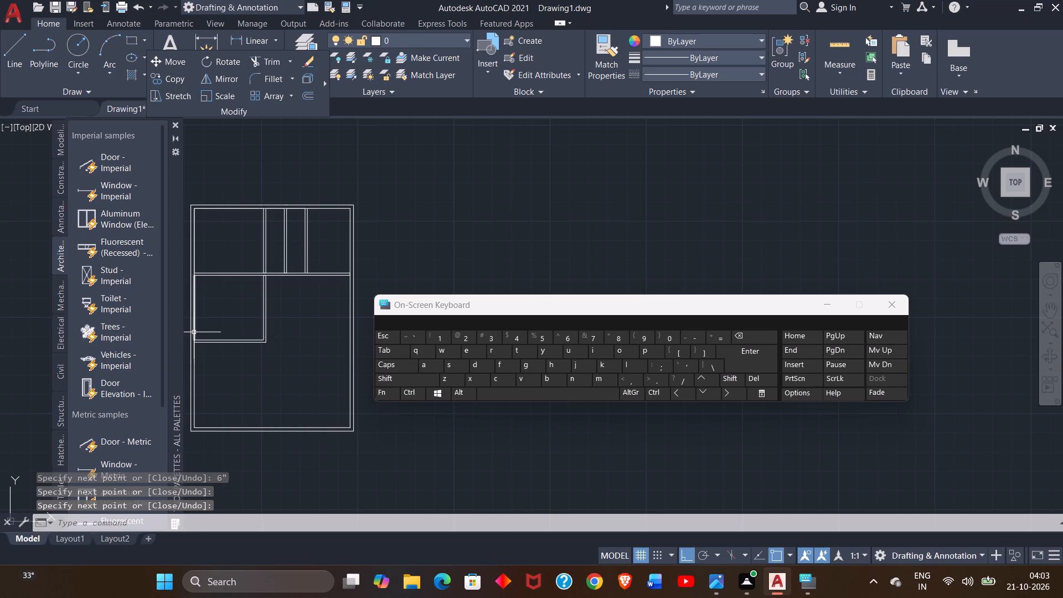
Trim the inner left wall line between the two edges of the new lower horizontal partition.
scroll(194, 332, "up", 3, "ctrl")
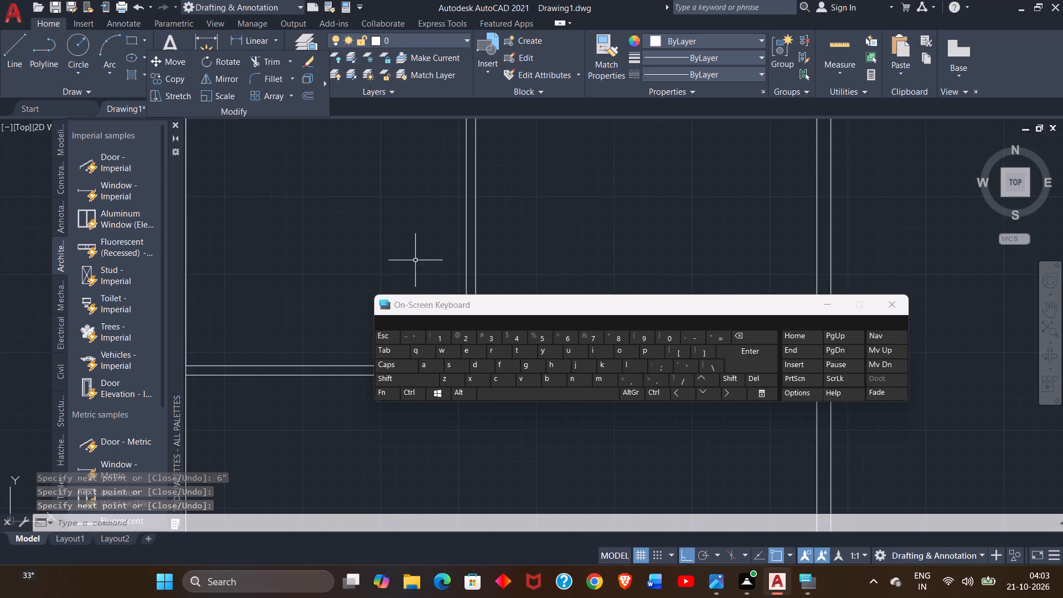
left_click(1046, 314)
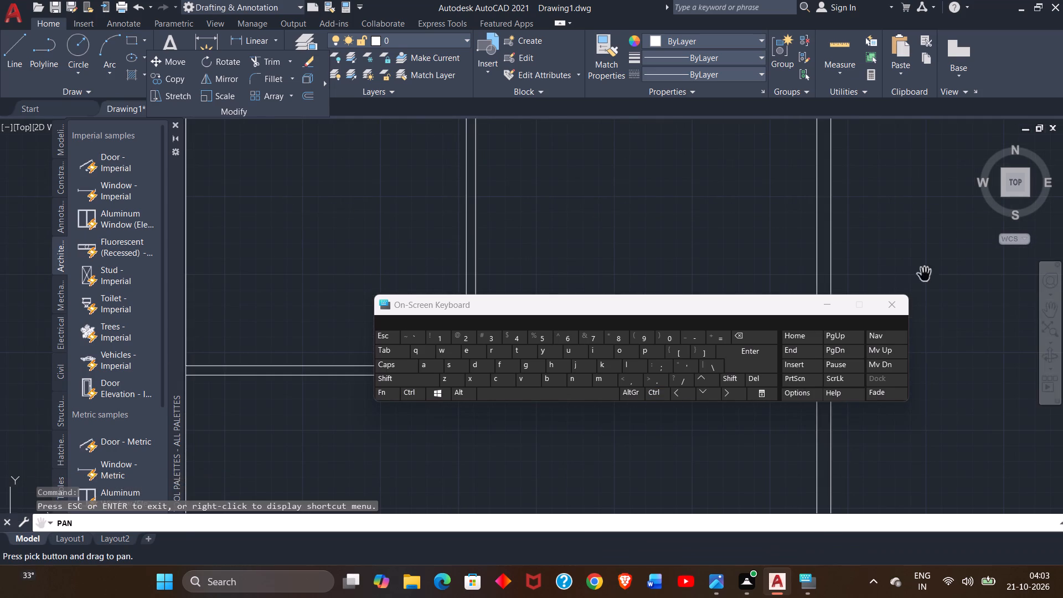
left_click_drag(663, 203, 732, 181)
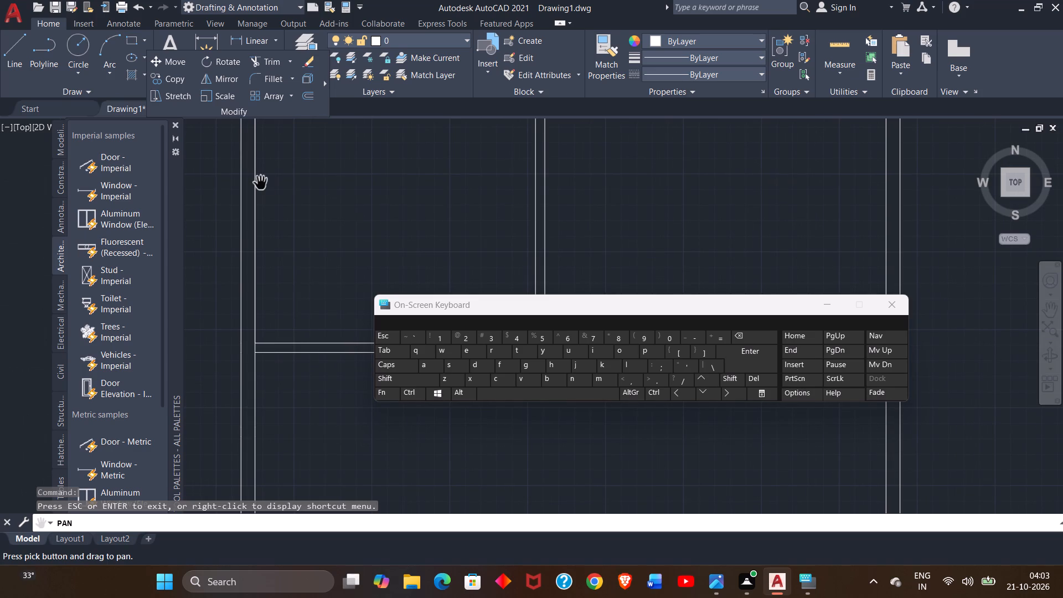
left_click(269, 58)
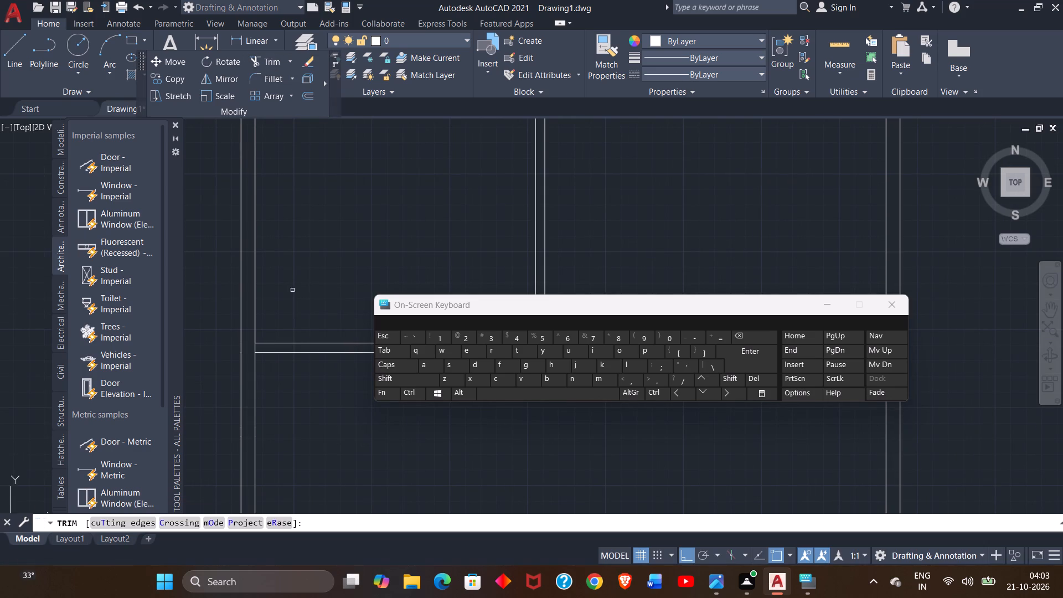
left_click(254, 348)
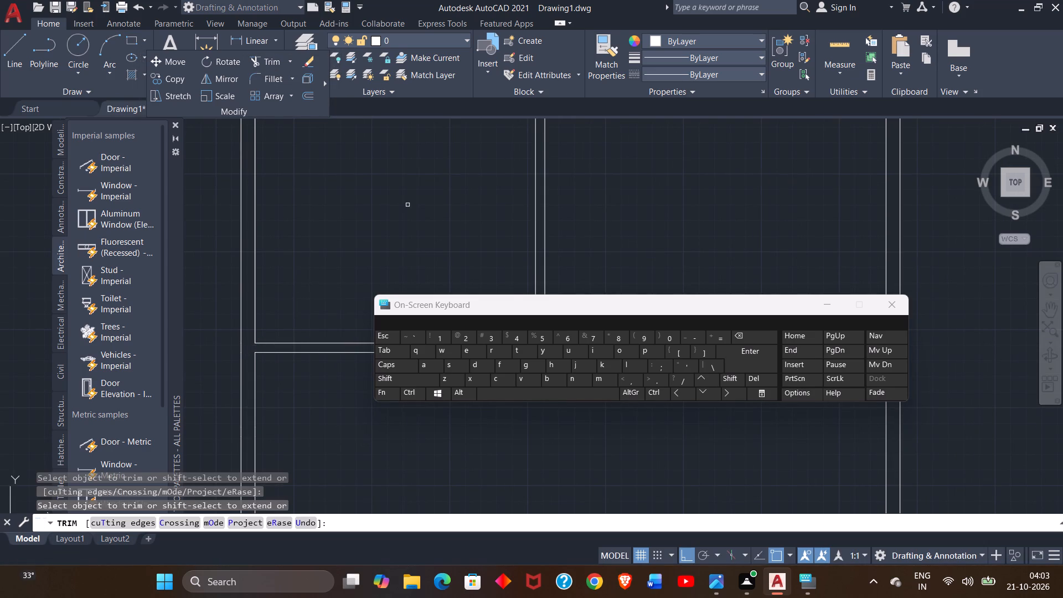
right_click(401, 205)
left_click(455, 207)
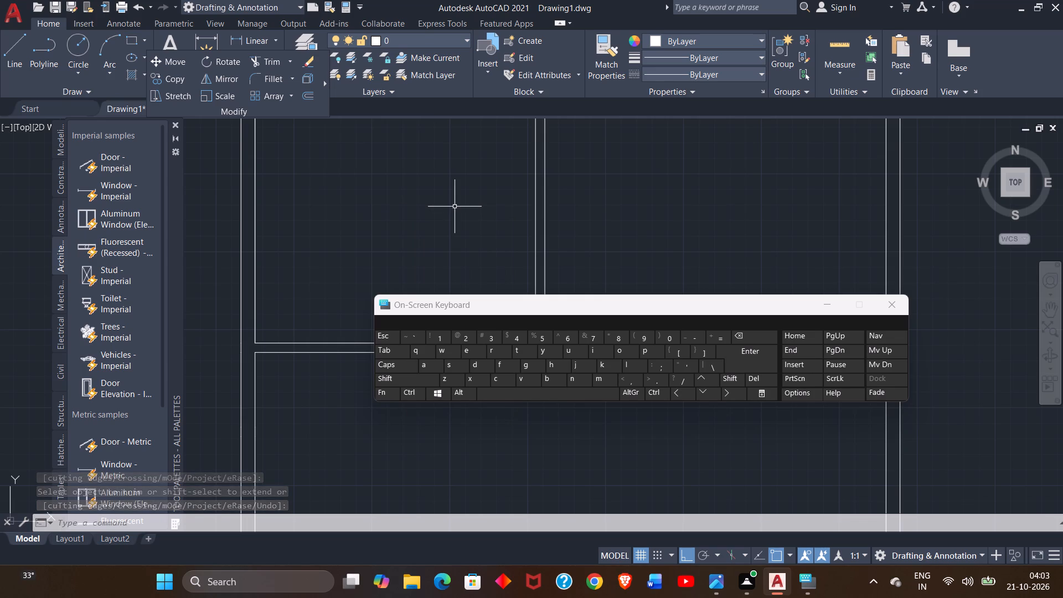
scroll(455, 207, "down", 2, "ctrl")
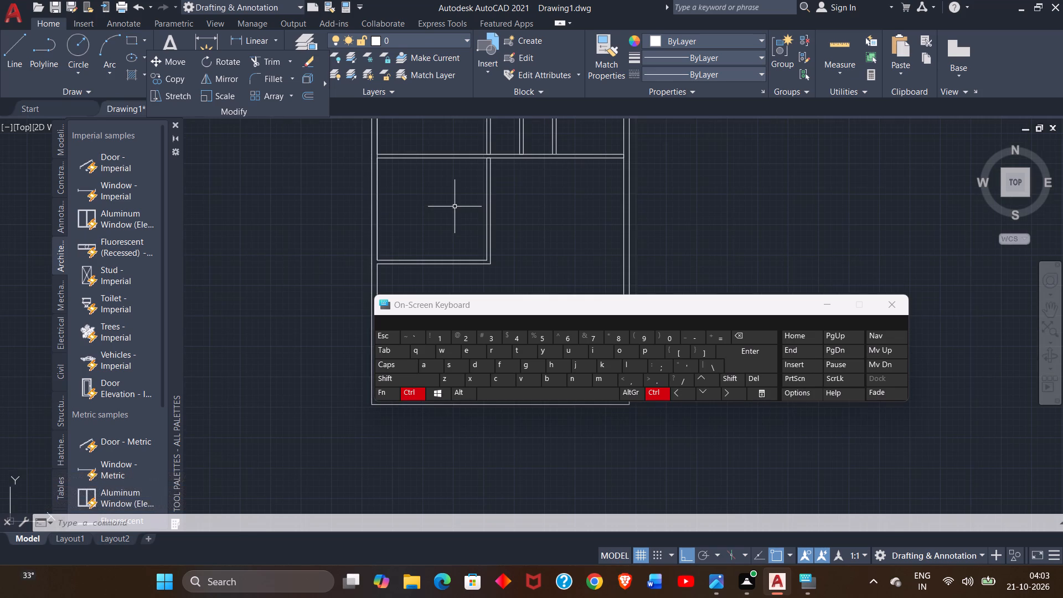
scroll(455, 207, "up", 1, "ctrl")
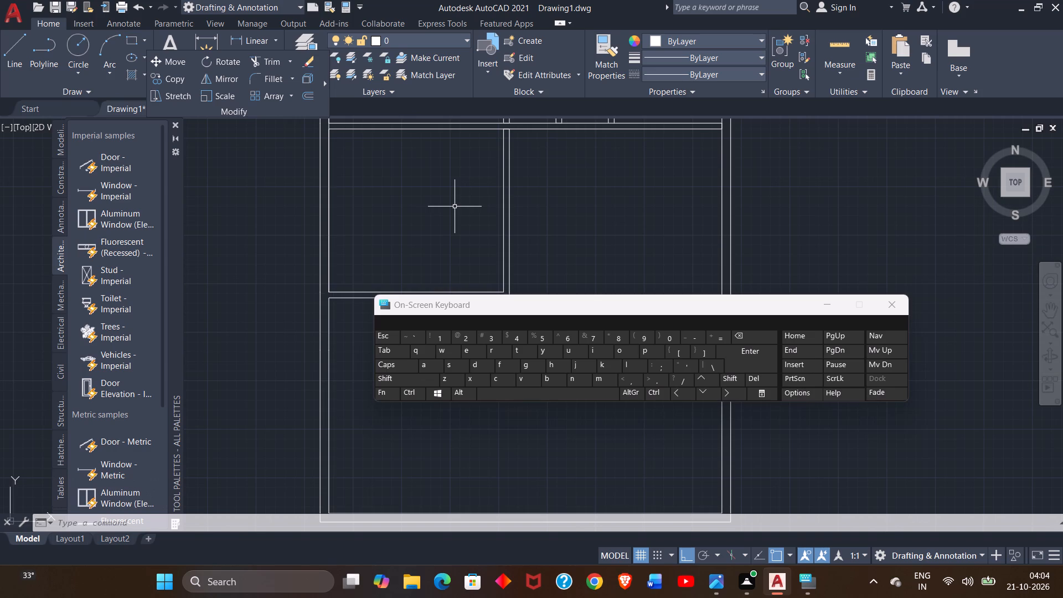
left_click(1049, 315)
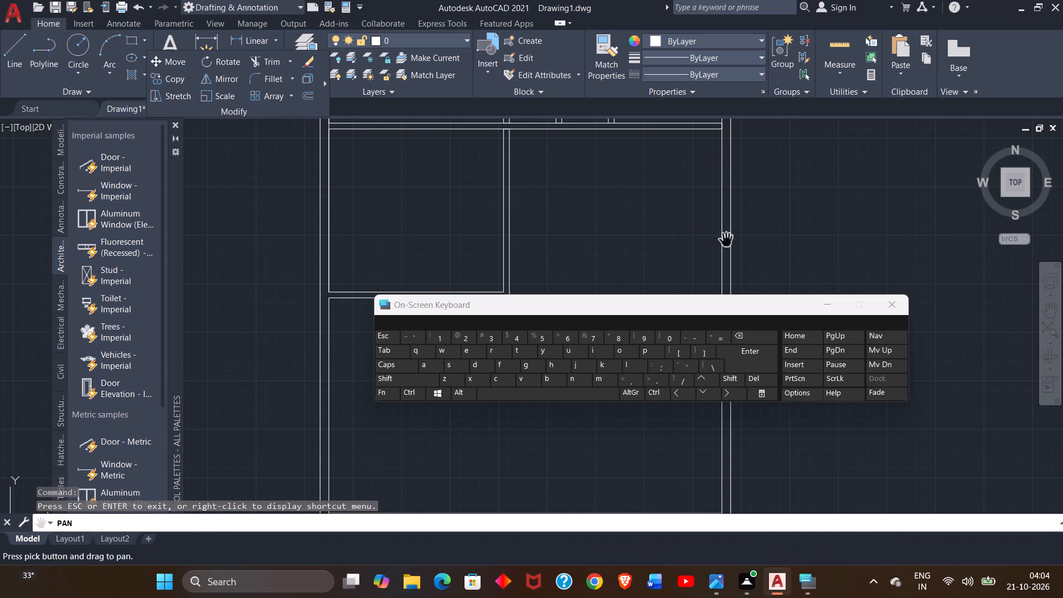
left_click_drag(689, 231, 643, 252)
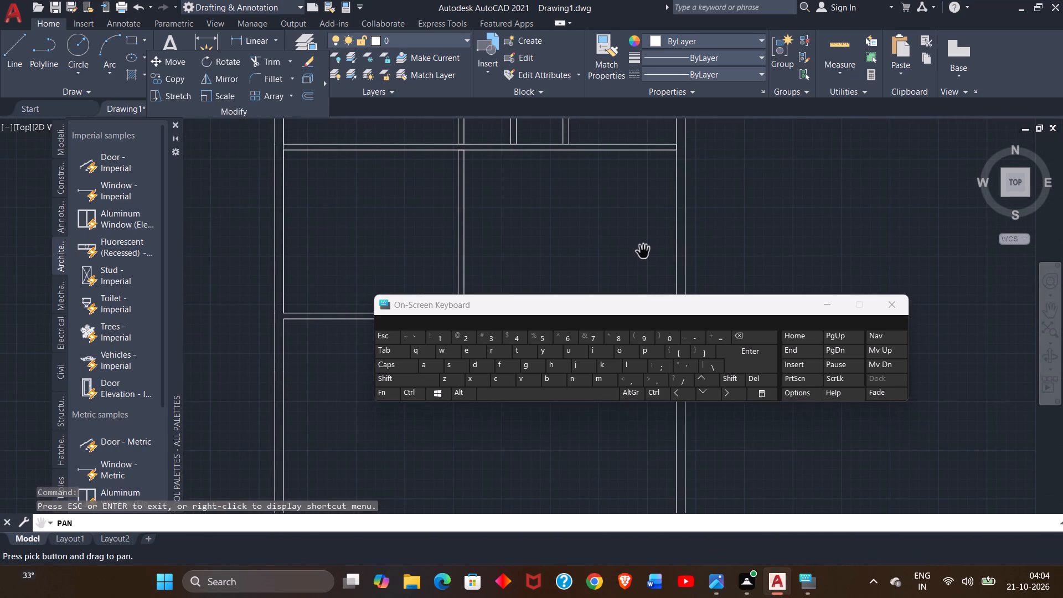
Draw a line 5' down from the lower room's outer bottom-right partition corner, continuing it left to the inner left wall.
left_click(1052, 310)
double_click(672, 230)
scroll(672, 230, "down", 1, "ctrl")
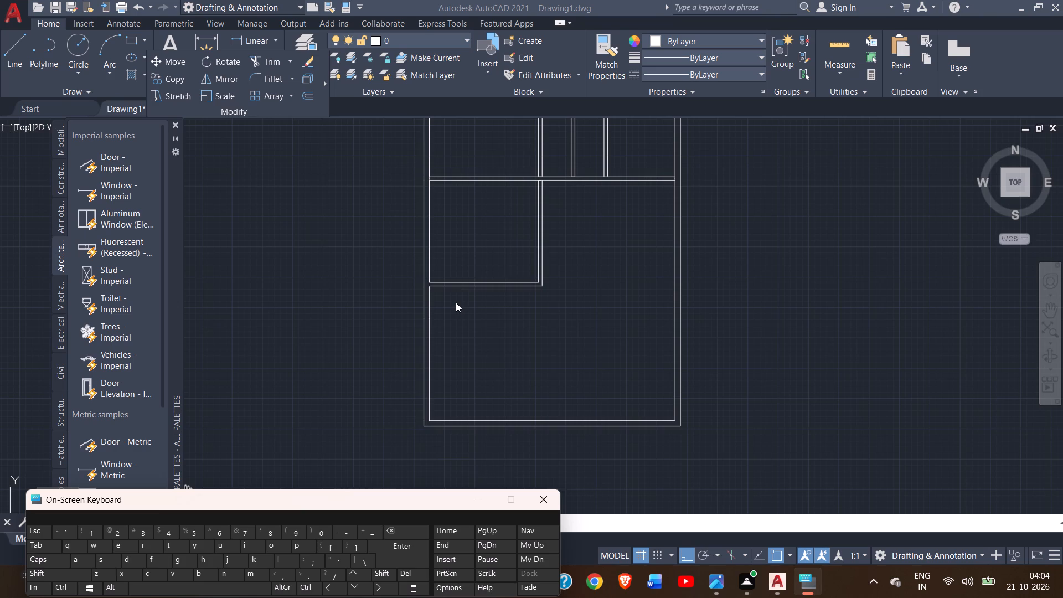
left_click(1041, 305)
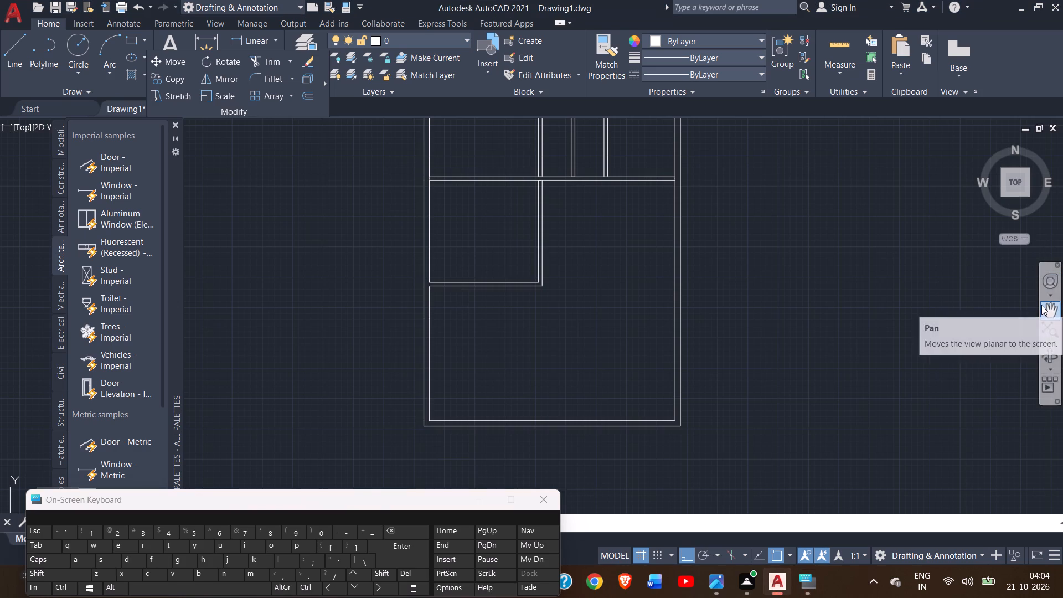
left_click_drag(553, 231, 555, 290)
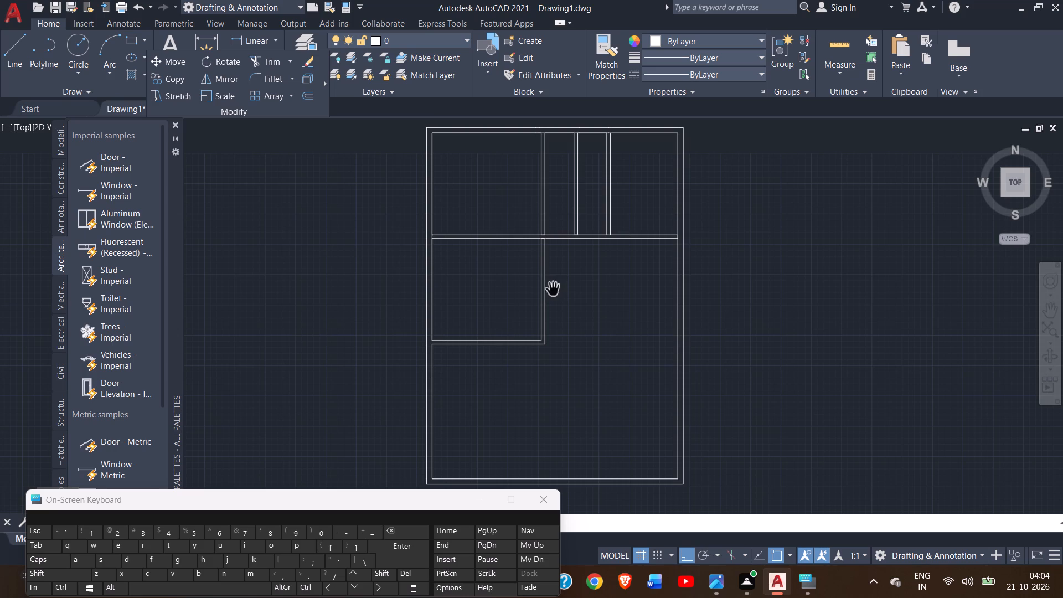
left_click(10, 57)
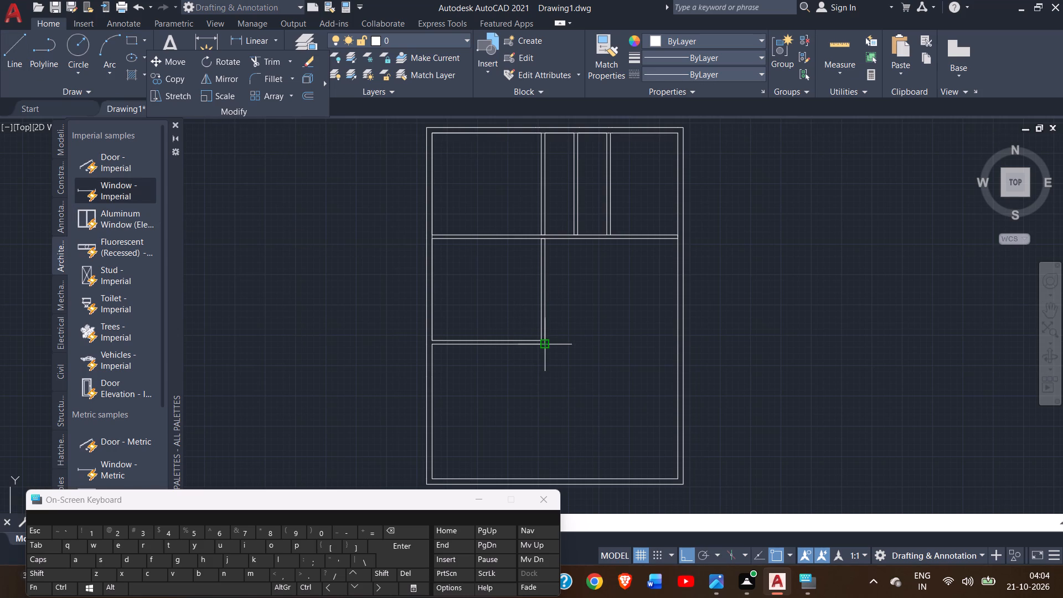
left_click(541, 348)
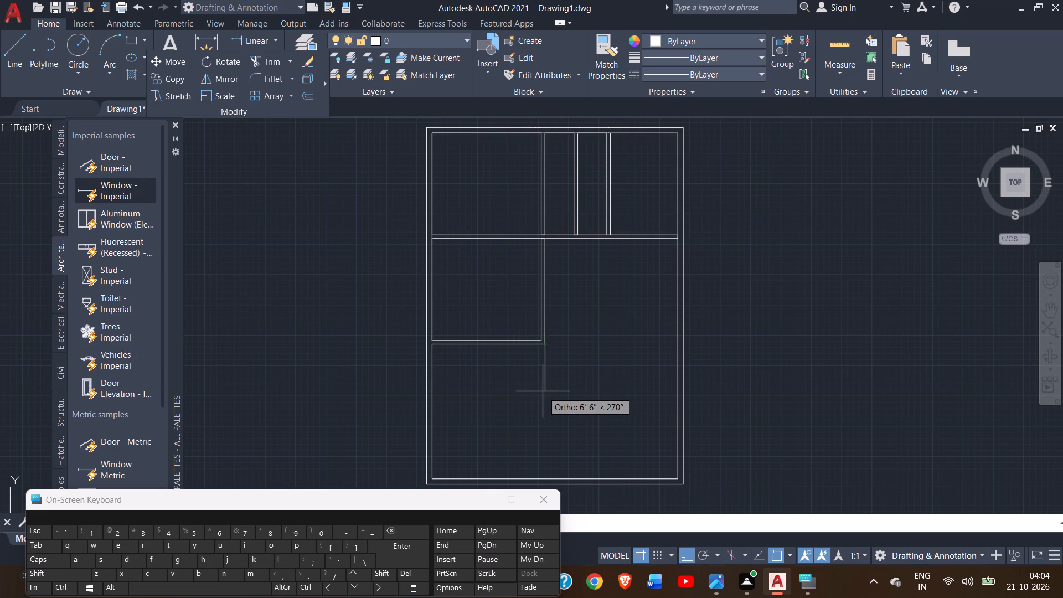
type("5'")
key("Return")
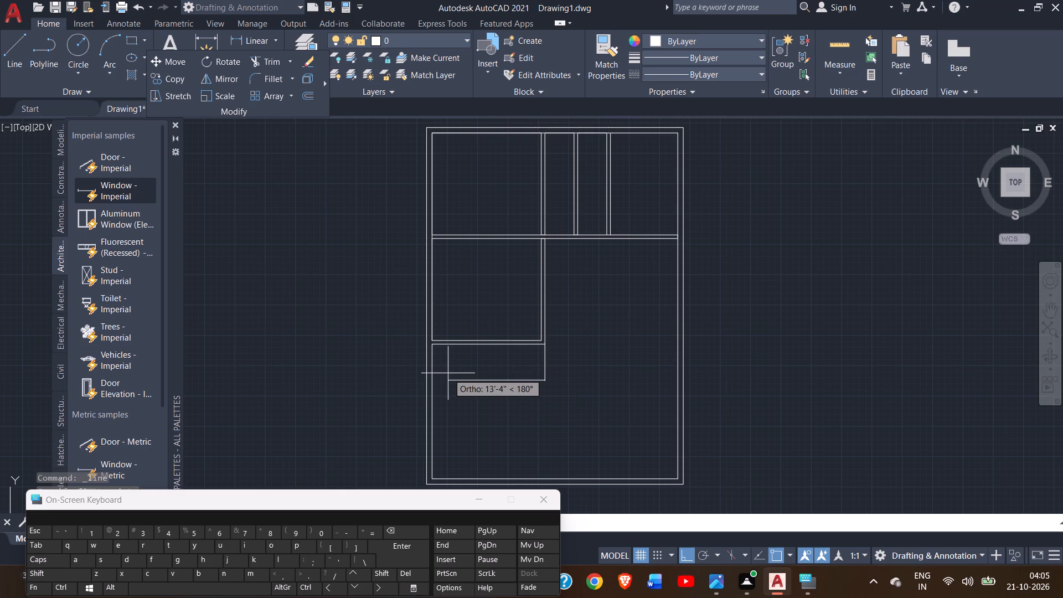
left_click(431, 382)
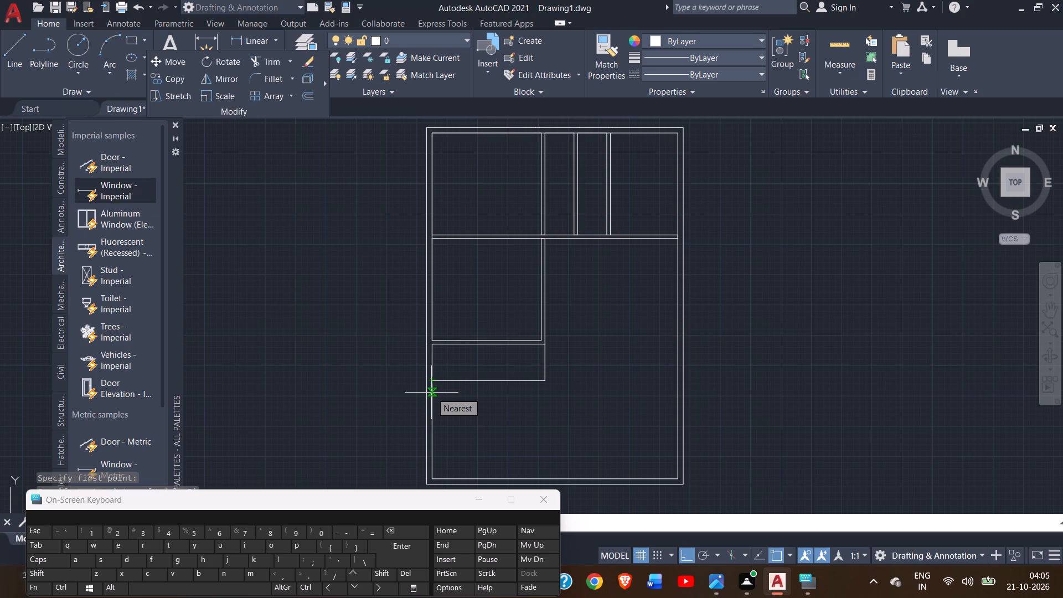
Form the narrow room's 6" bottom partition by continuing the line 6" down, right to the 5' line's alignment, and up to its end.
key("6")
key("shift+quotedbl")
key("Return")
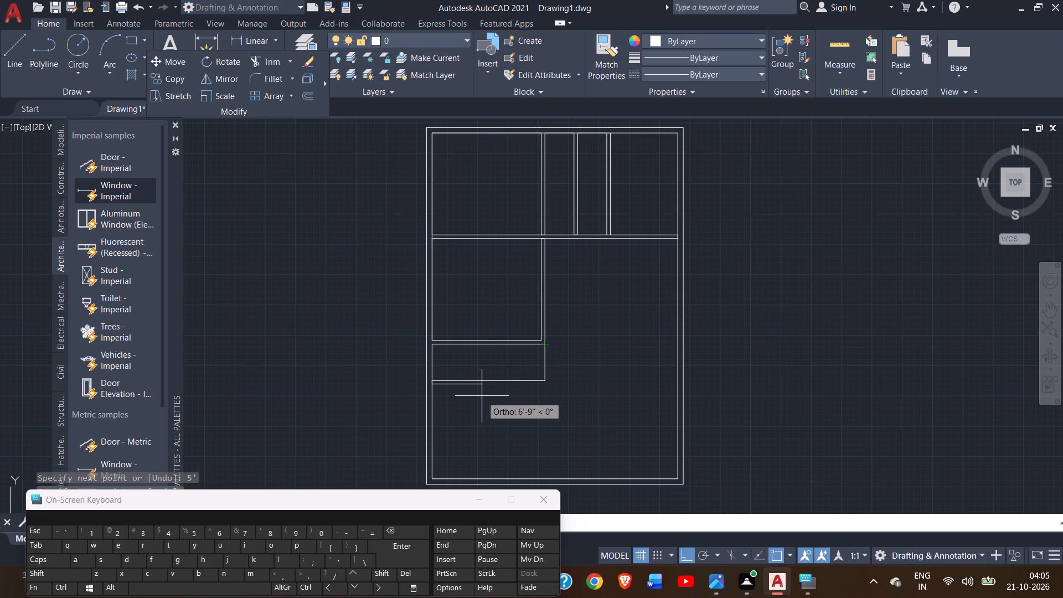
scroll(482, 396, "up", 2, "ctrl")
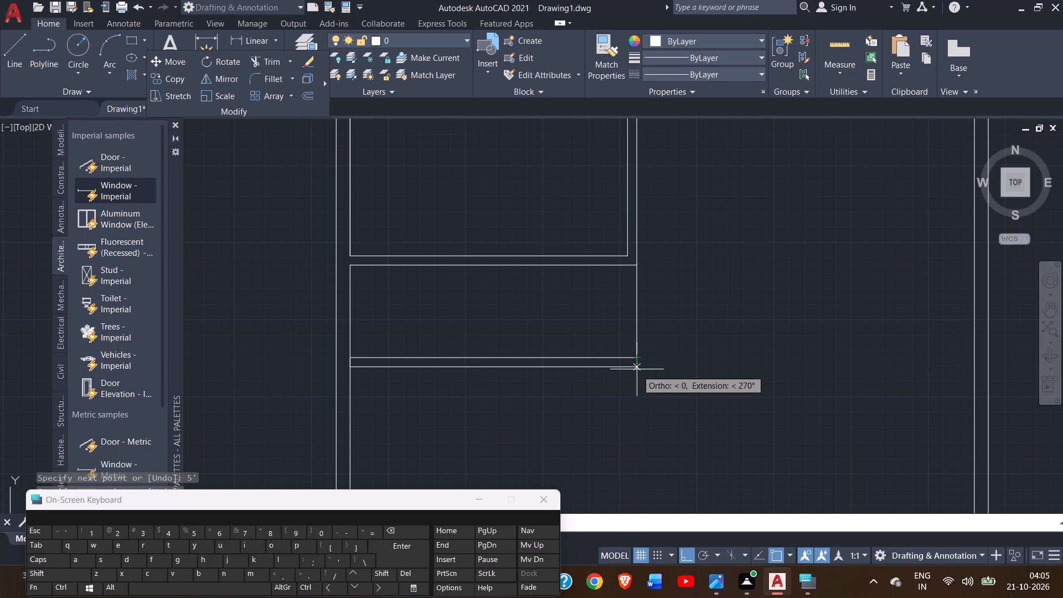
left_click(638, 367)
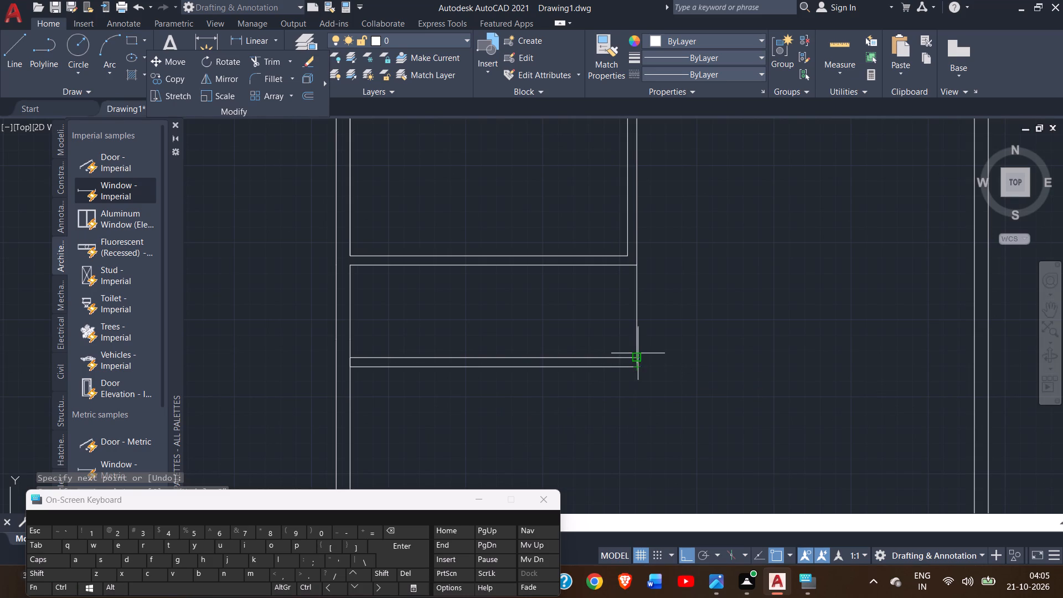
left_click(638, 353)
right_click(638, 353)
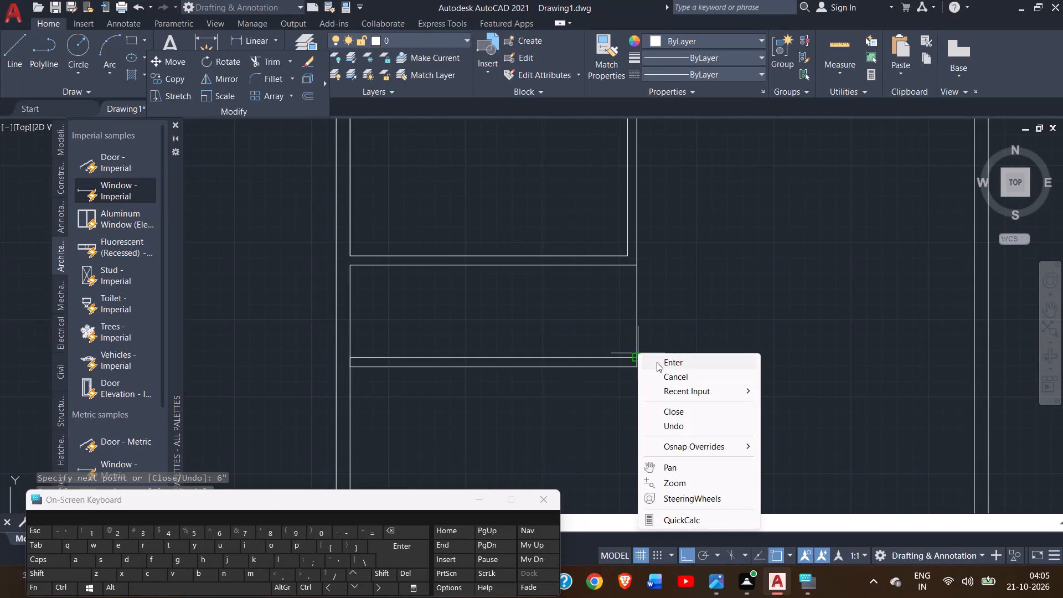
left_click(657, 362)
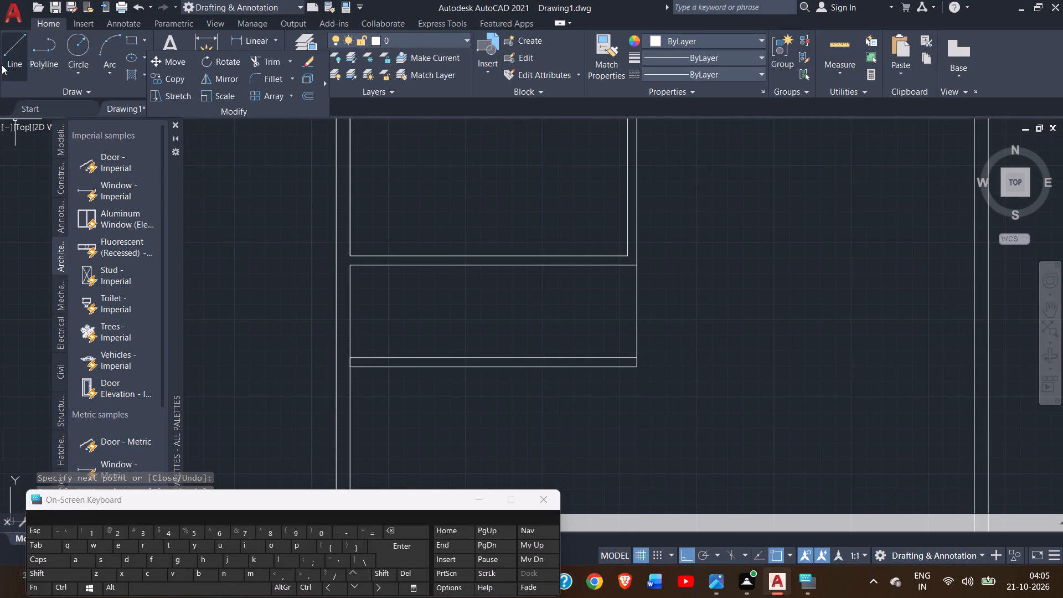
Draw the inner face of the narrow room's right partition, from the upper partition's lower edge down to the bottom partition's upper edge.
left_click(13, 55)
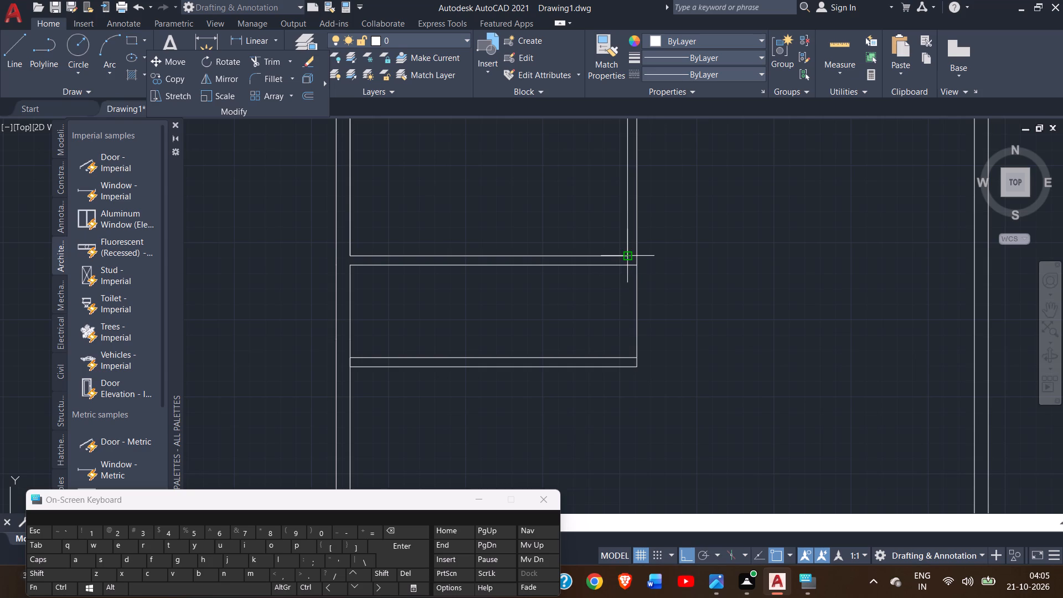
left_click(626, 264)
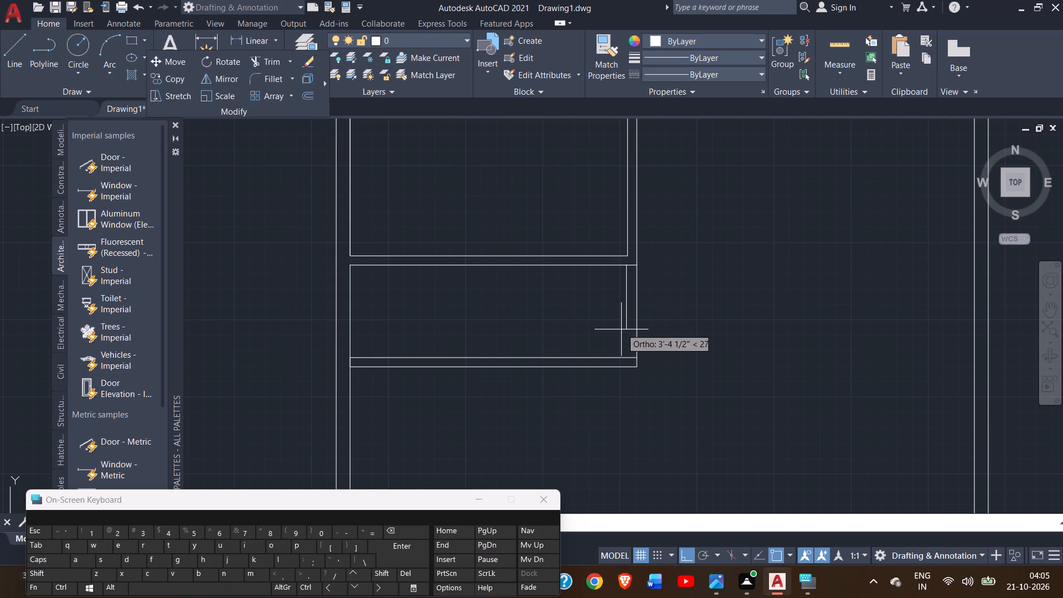
left_click(622, 356)
right_click(622, 356)
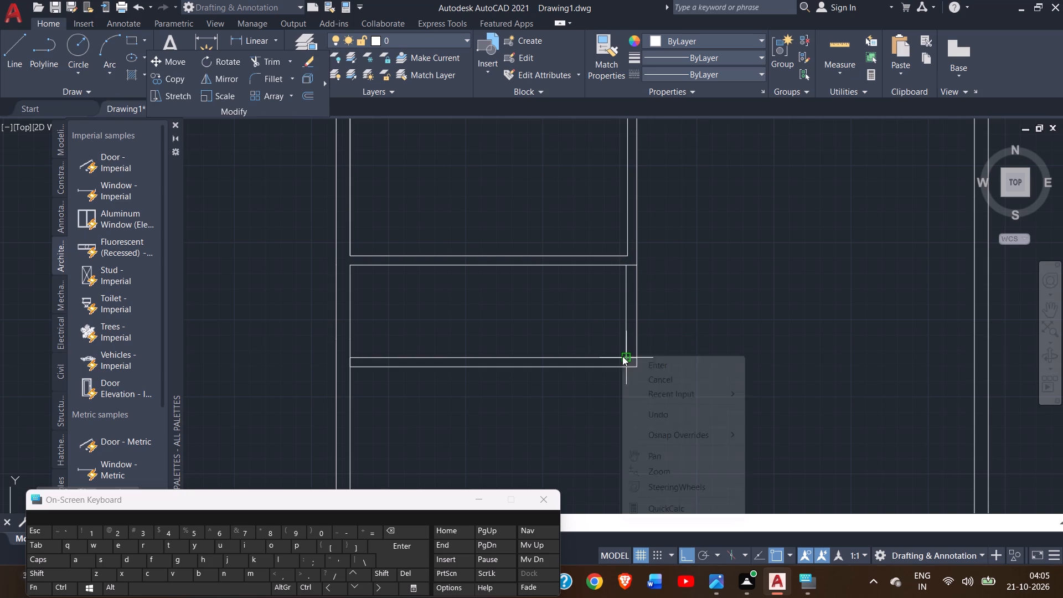
left_click(659, 372)
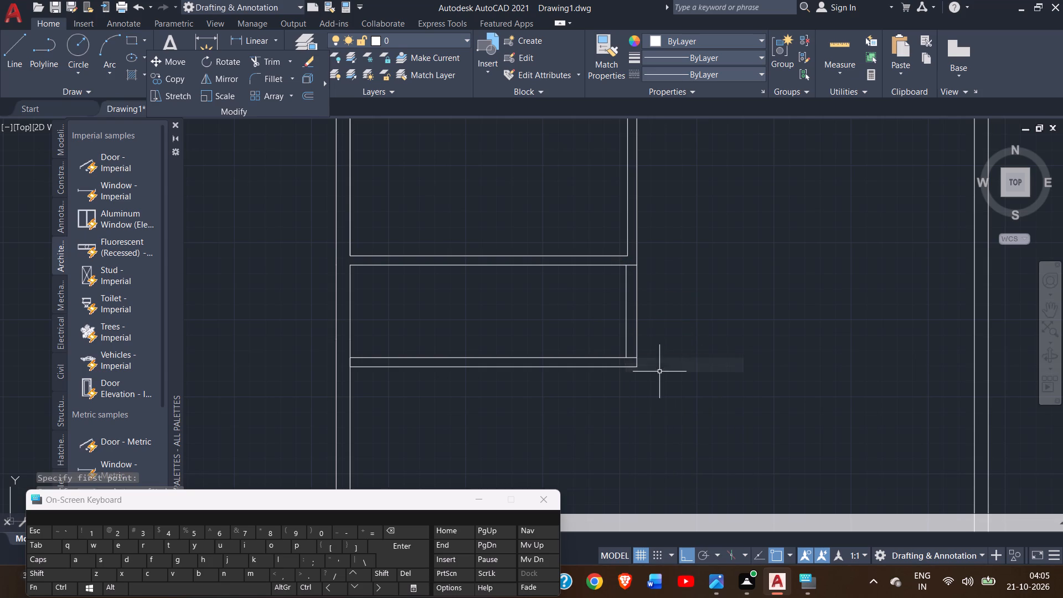
Trim the short horizontal line pieces crossing the right partition at the narrow room's upper and lower corners.
left_click(251, 64)
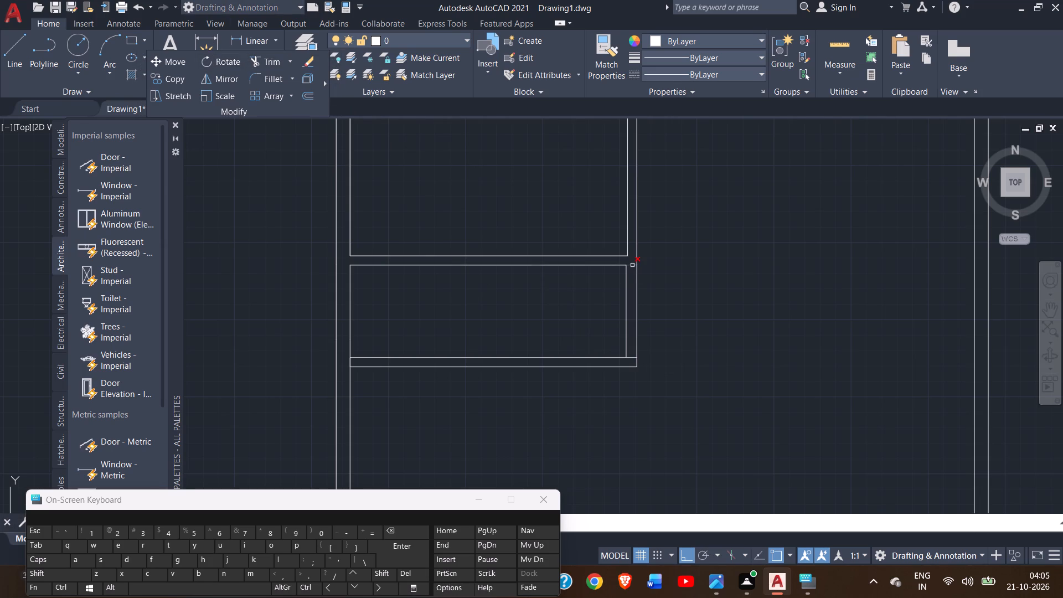
left_click(632, 265)
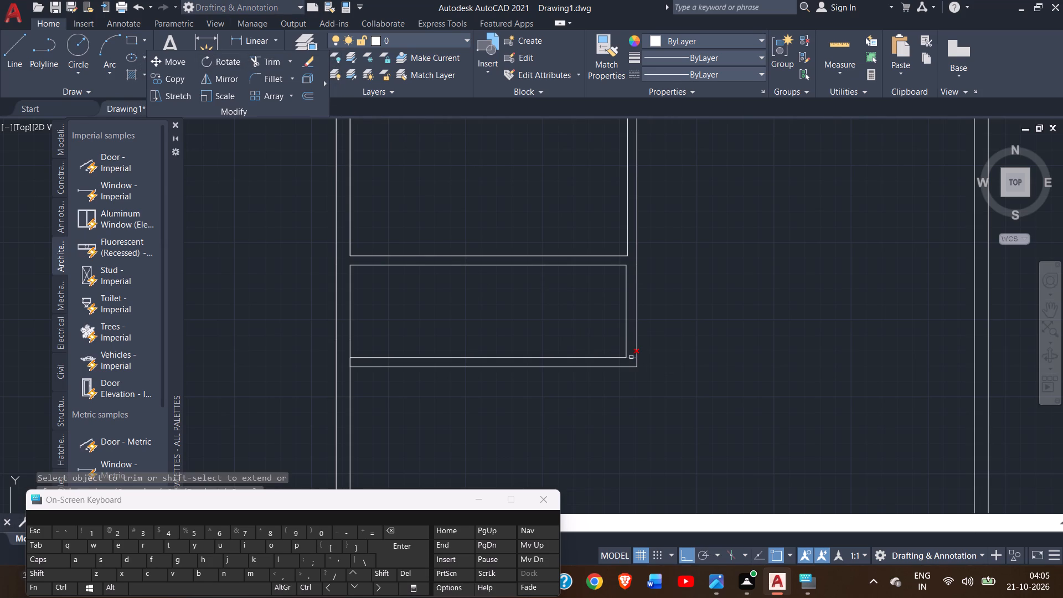
left_click(631, 357)
right_click(831, 301)
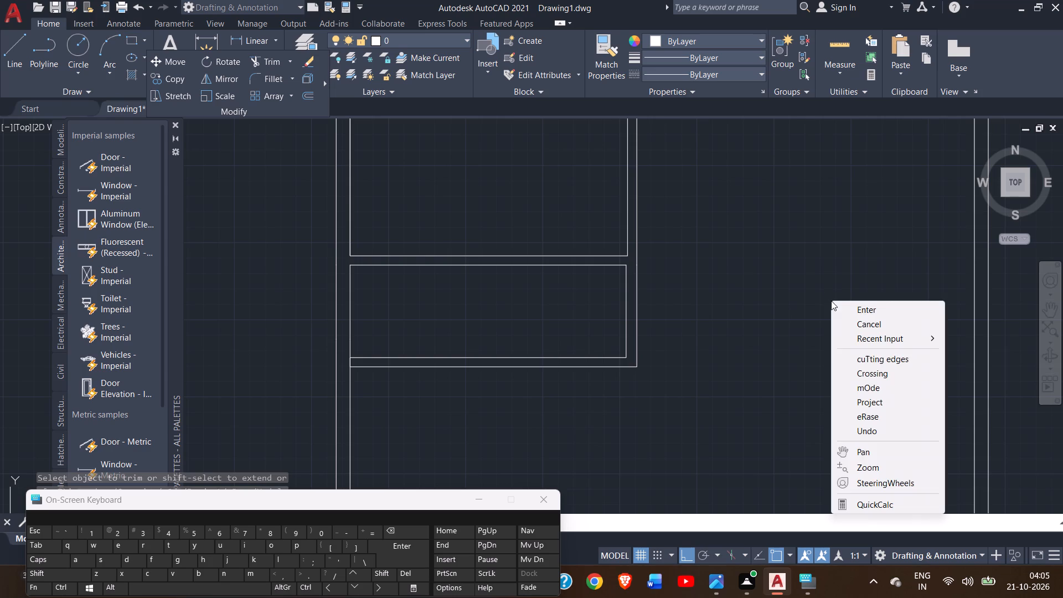
left_click(848, 313)
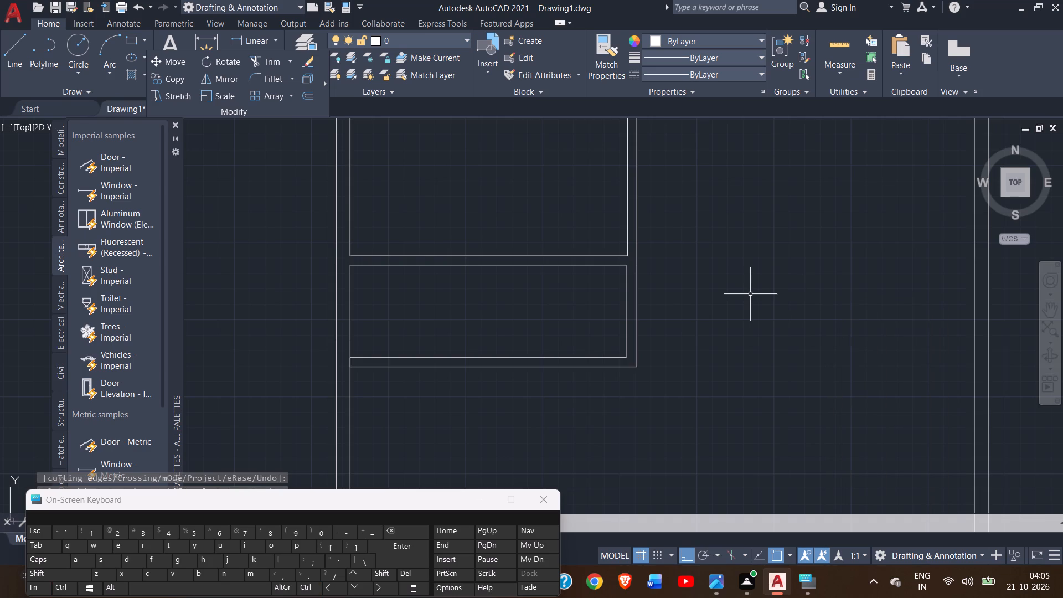
Start a line at the outer bottom-right corner of the narrow room's partitions.
scroll(750, 294, "down", 2, "ctrl")
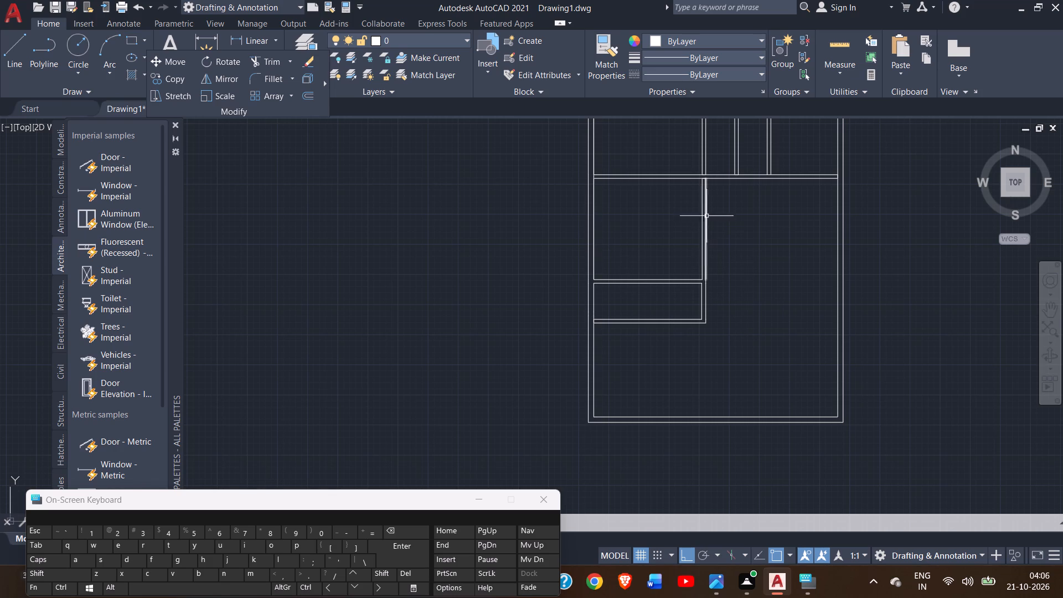
left_click(5, 65)
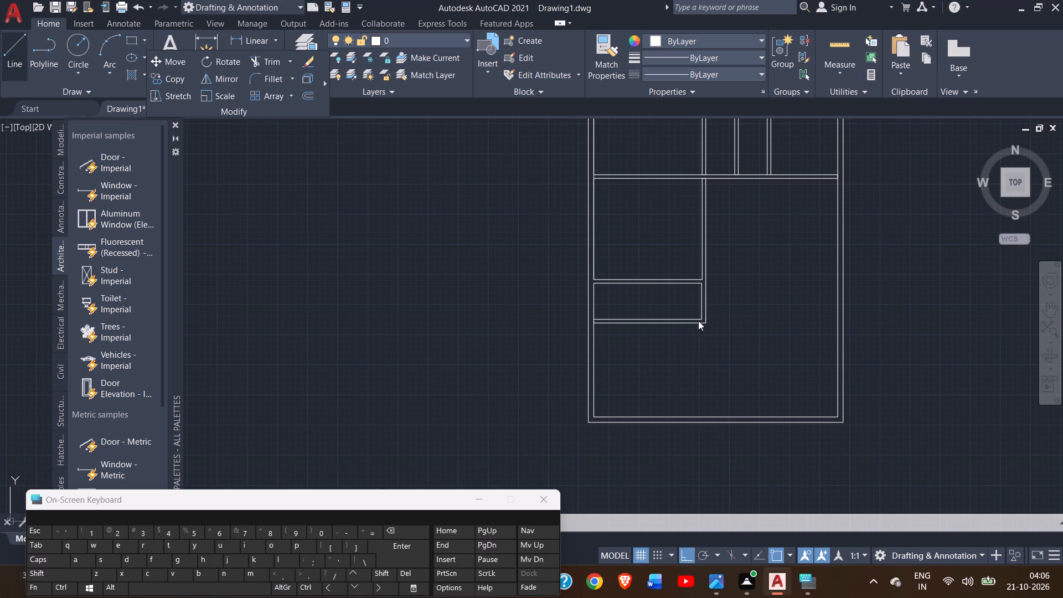
double_click(8, 69)
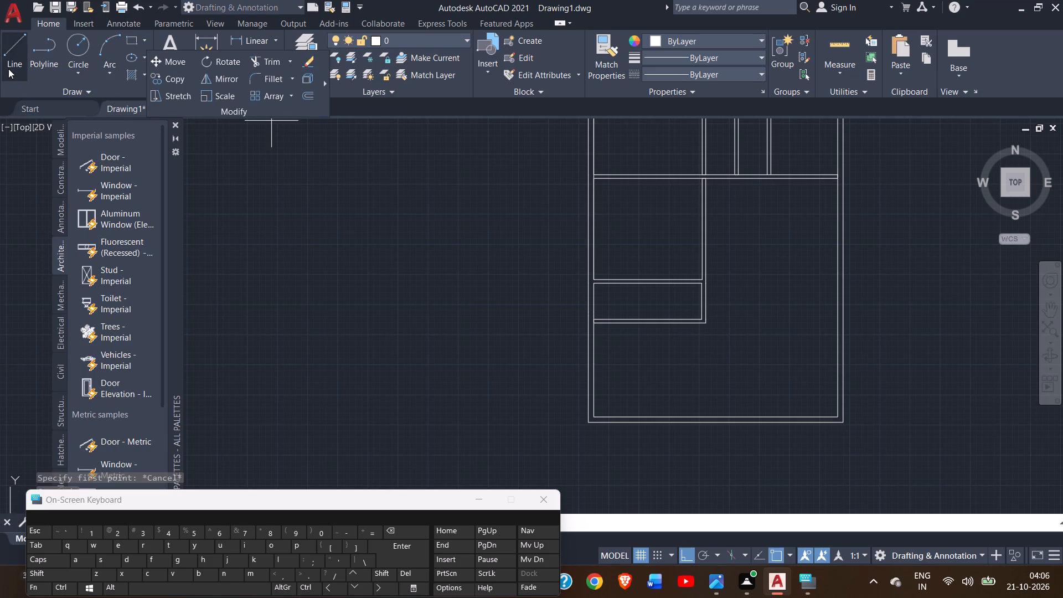
left_click(706, 326)
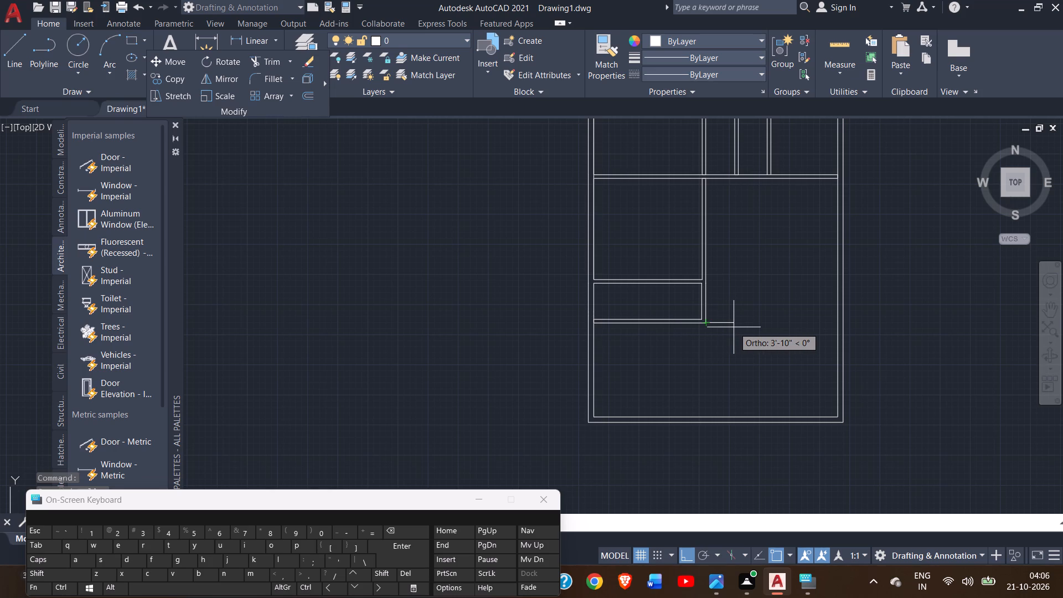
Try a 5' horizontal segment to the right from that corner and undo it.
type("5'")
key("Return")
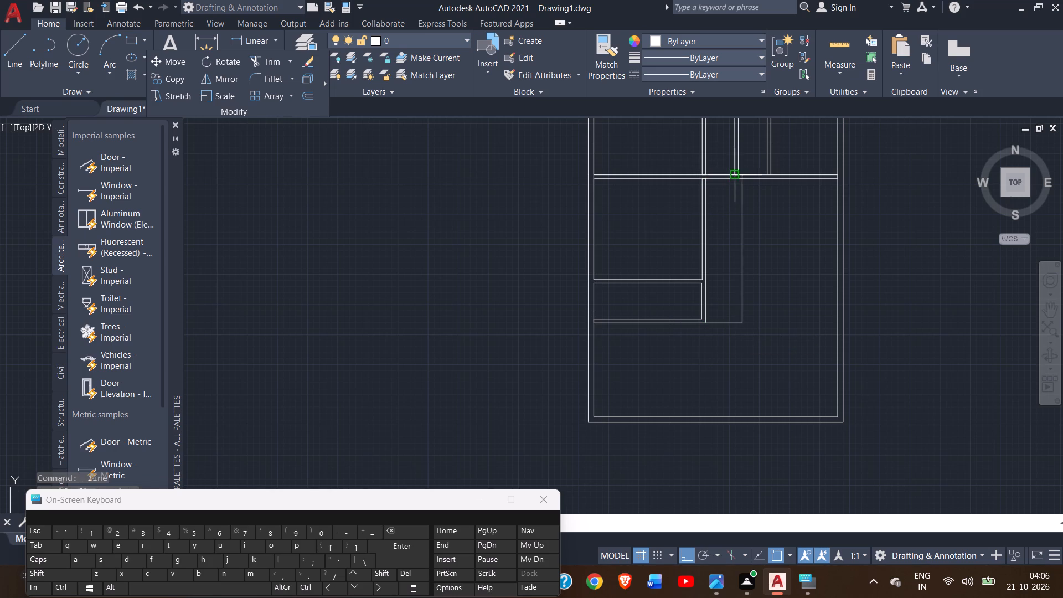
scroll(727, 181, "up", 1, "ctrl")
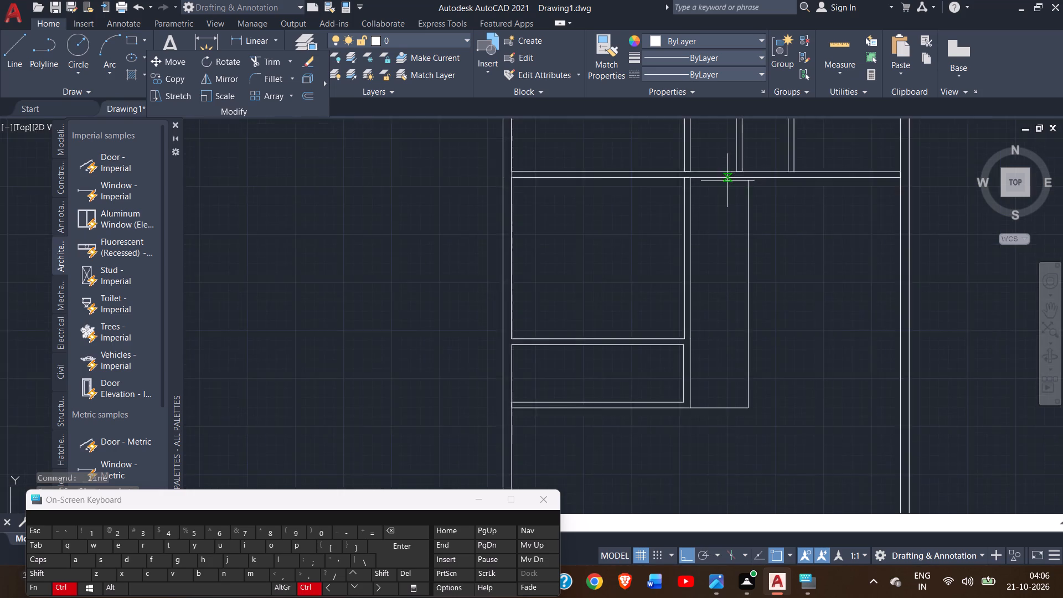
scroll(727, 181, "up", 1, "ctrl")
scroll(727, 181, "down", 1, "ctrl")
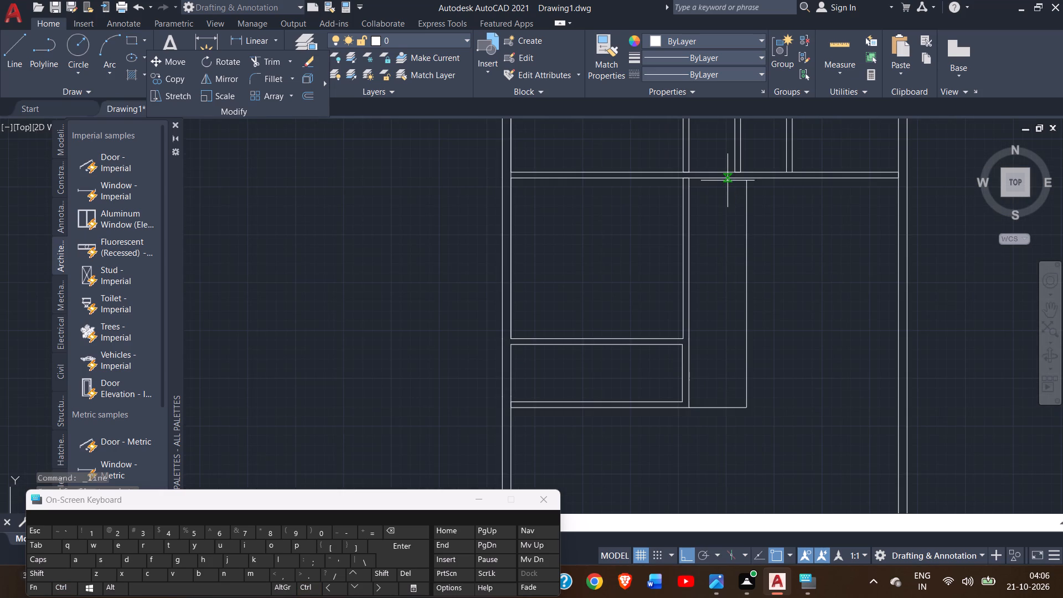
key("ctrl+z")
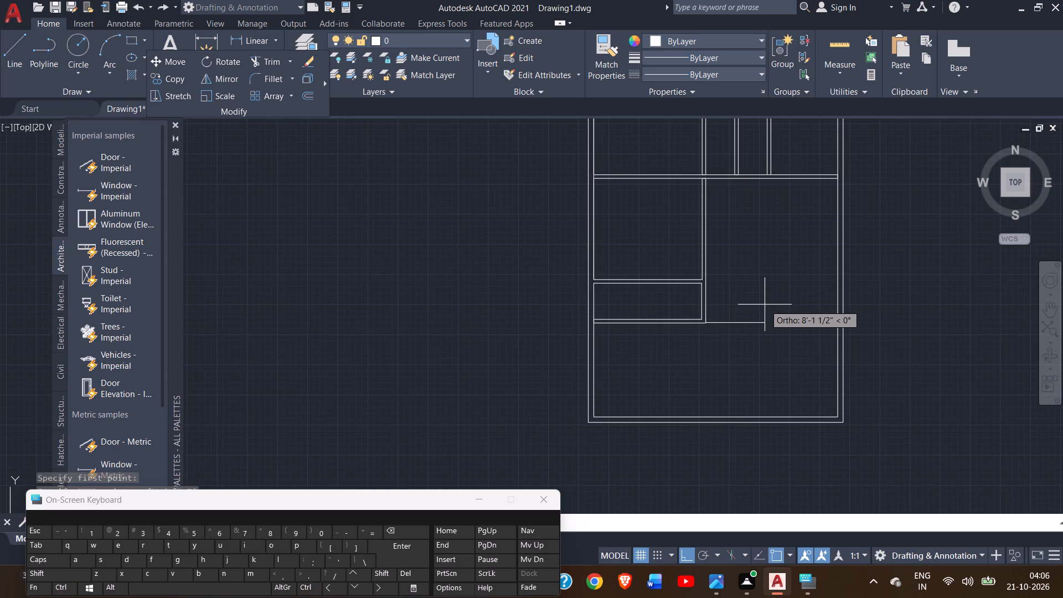
Run the line 4' right, up to the horizontal partition's lower edge, 6" right, down to the 4' line's level, and back to its end.
type("4'")
key("Return")
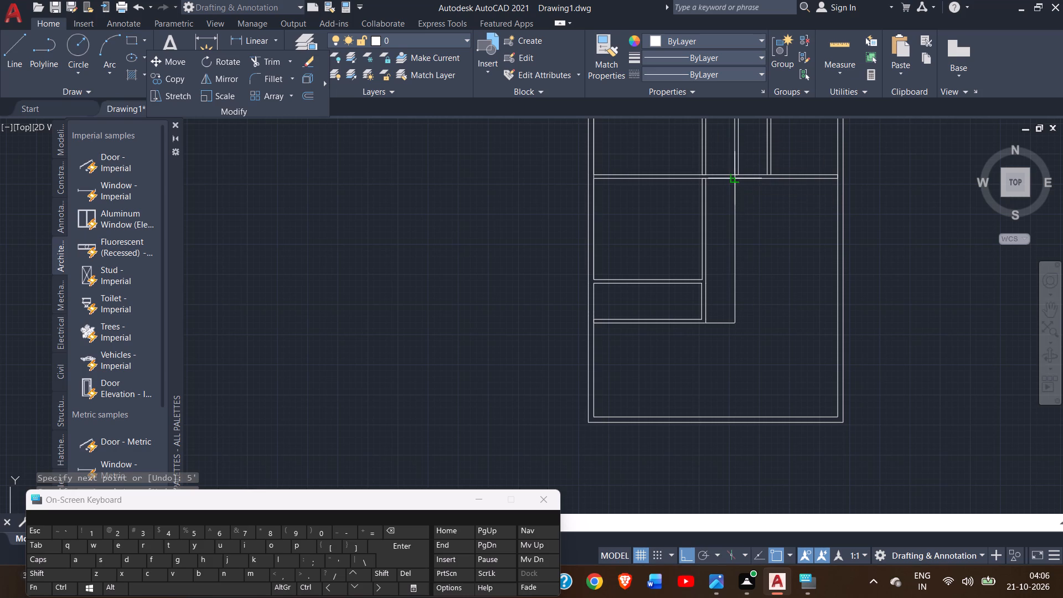
left_click(734, 180)
key("6")
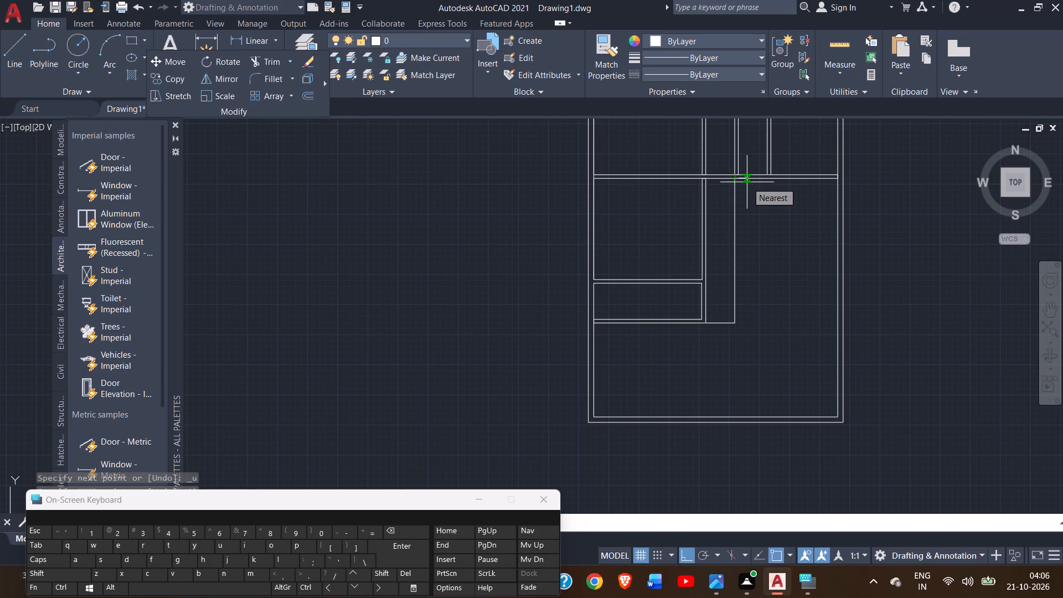
key("shift+quotedbl")
key("Return")
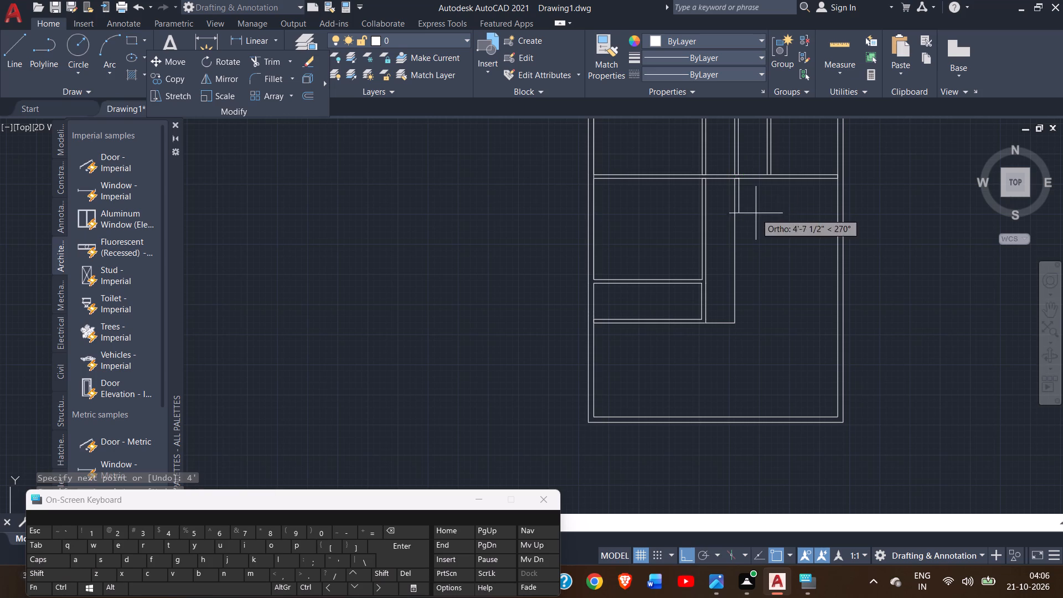
left_click(740, 327)
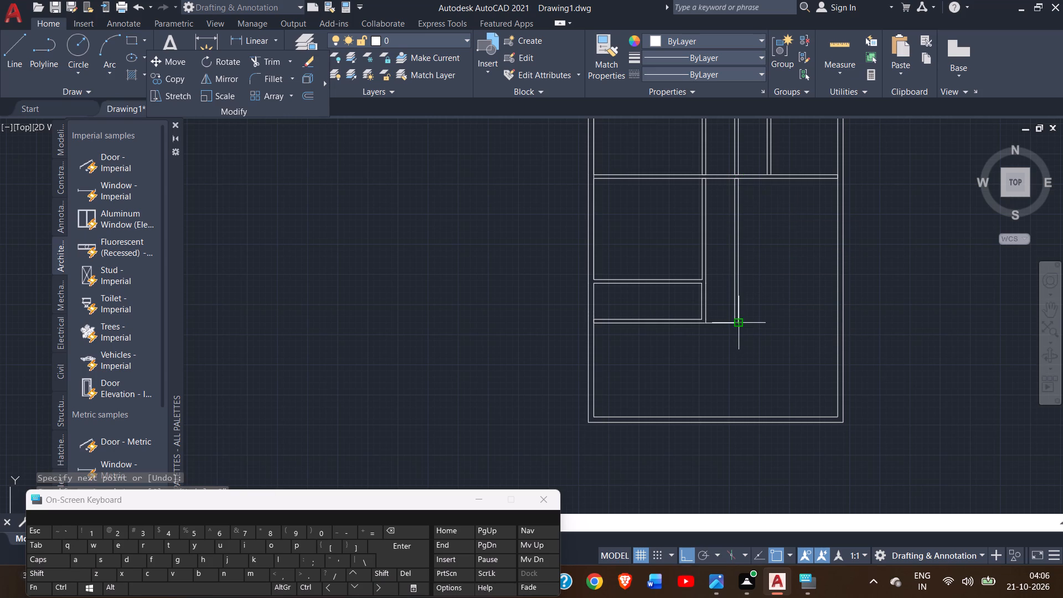
left_click(738, 324)
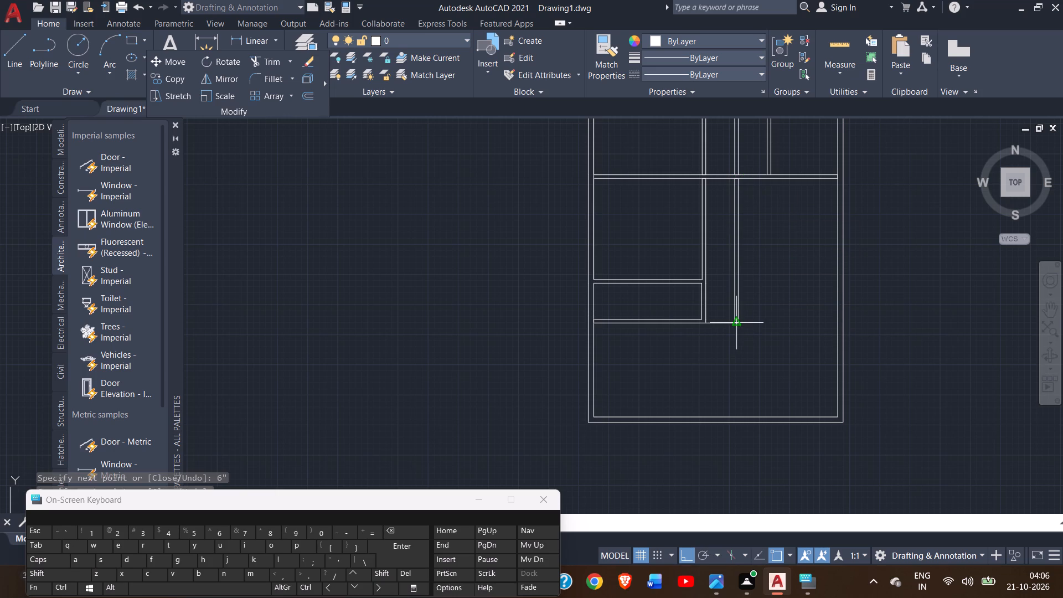
Finish the line chain at the bottom end of the passage's right-hand partition.
right_click(738, 324)
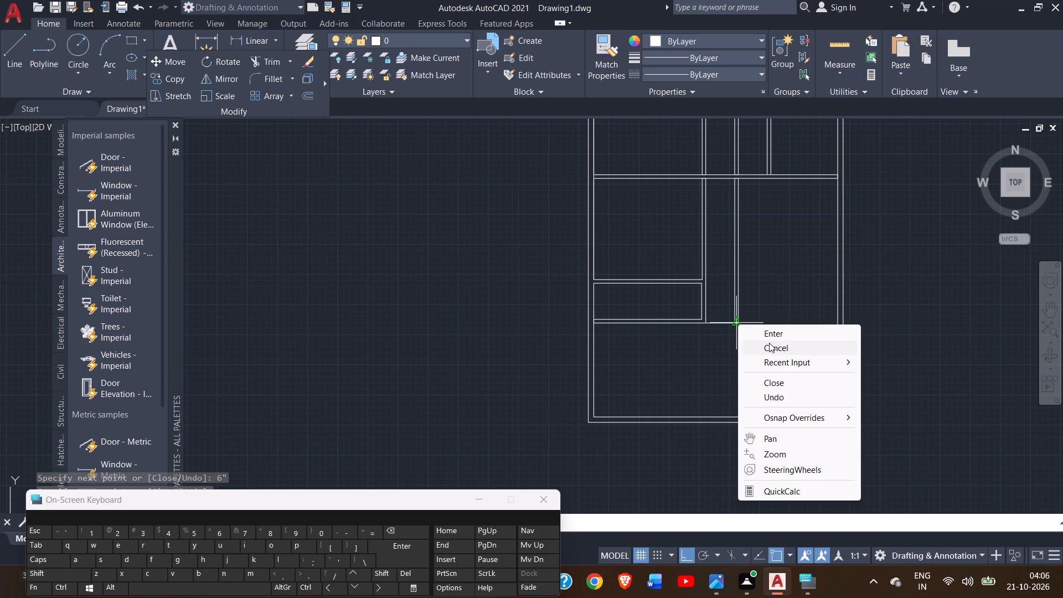
left_click(769, 332)
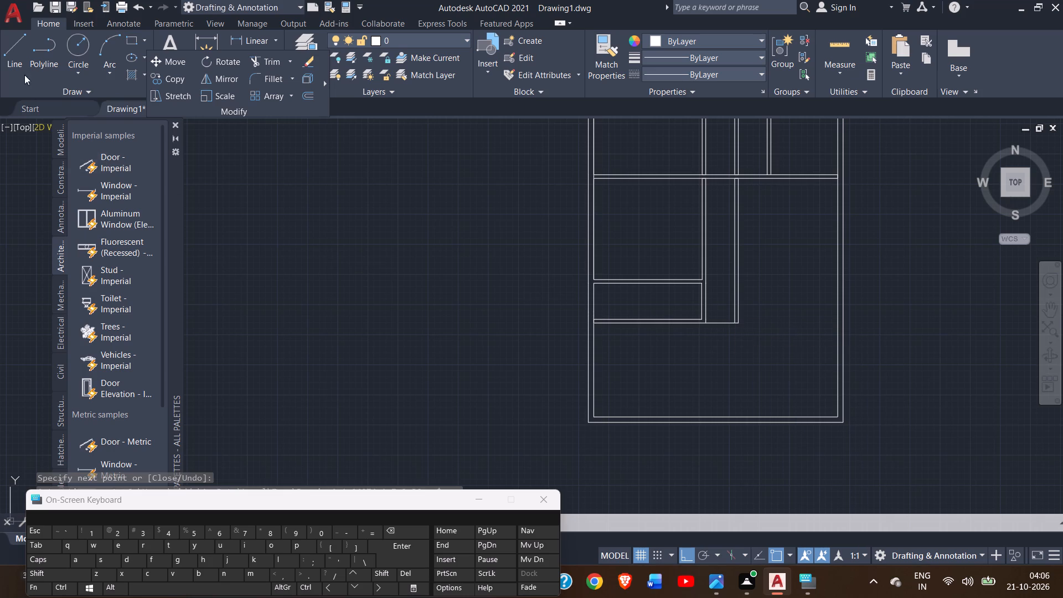
Draw a horizontal line from the narrow room's inner bottom-right corner across to the outer face of the passage's right partition.
left_click_drag(20, 62, 699, 319)
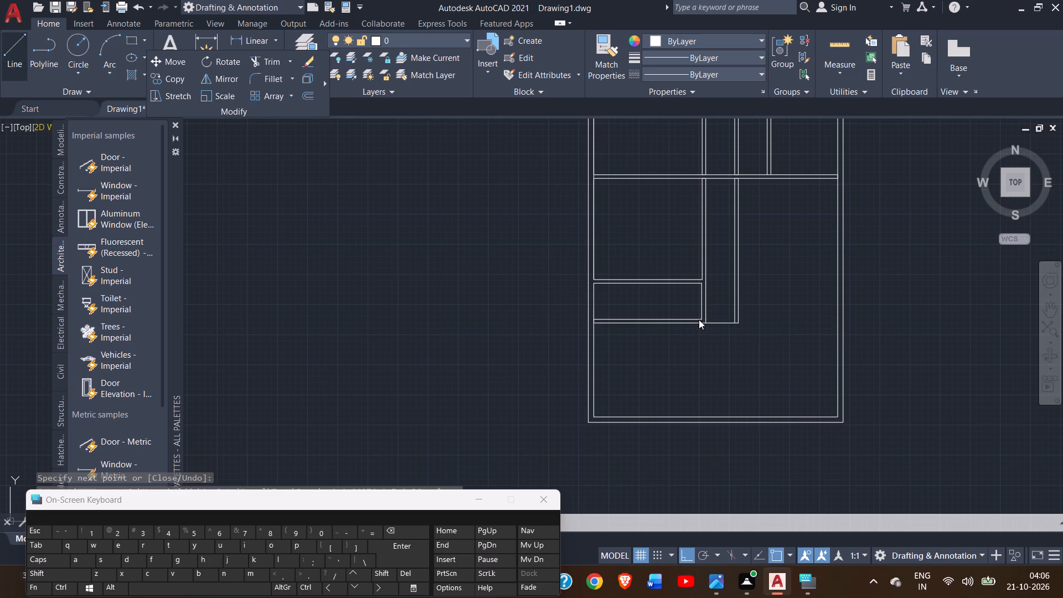
left_click_drag(699, 319, 616, 298)
double_click(15, 40)
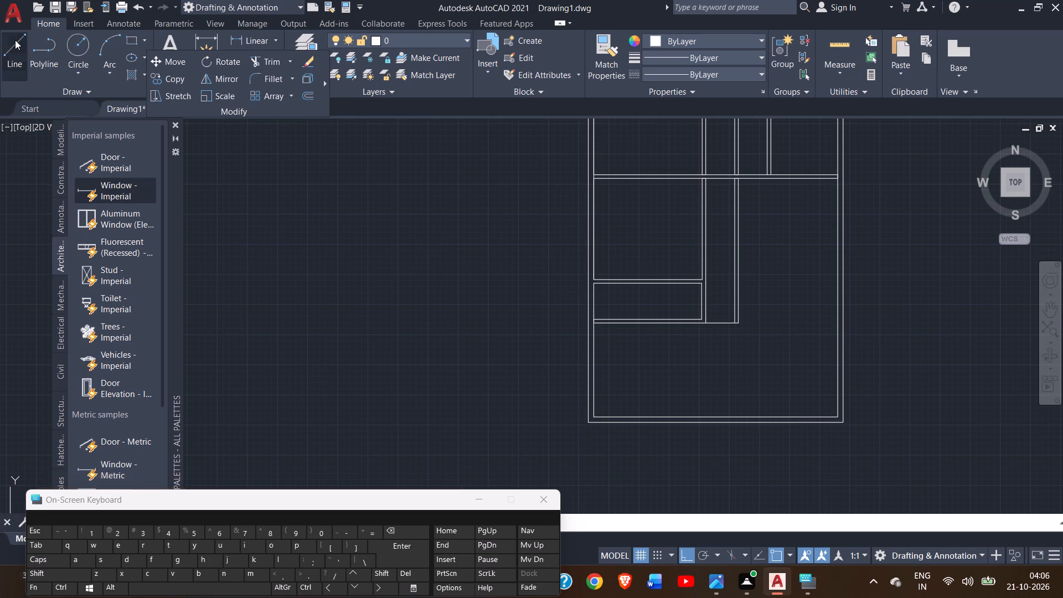
left_click(704, 318)
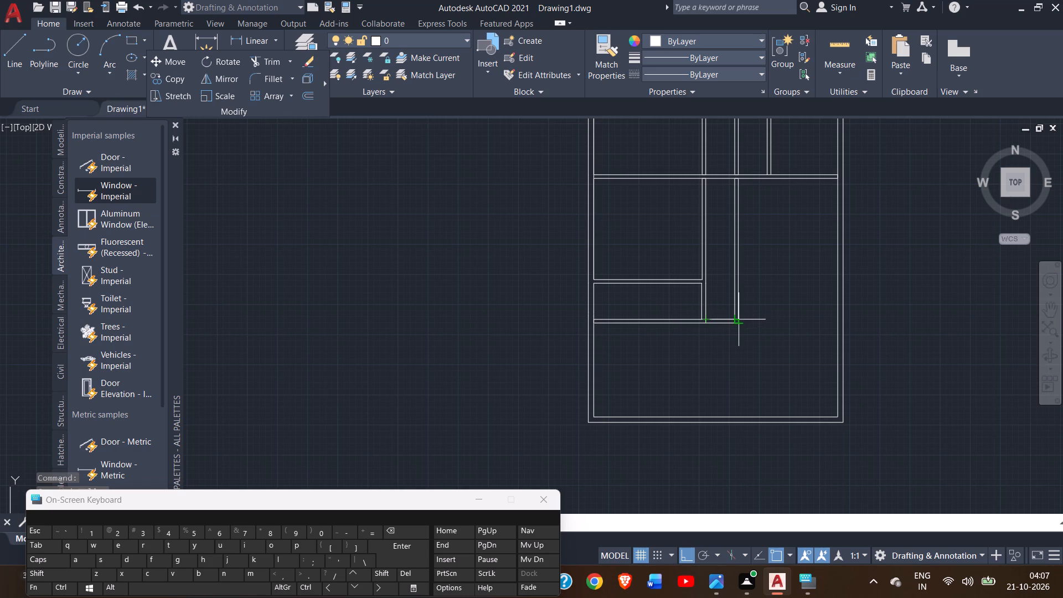
left_click(736, 317)
right_click(736, 317)
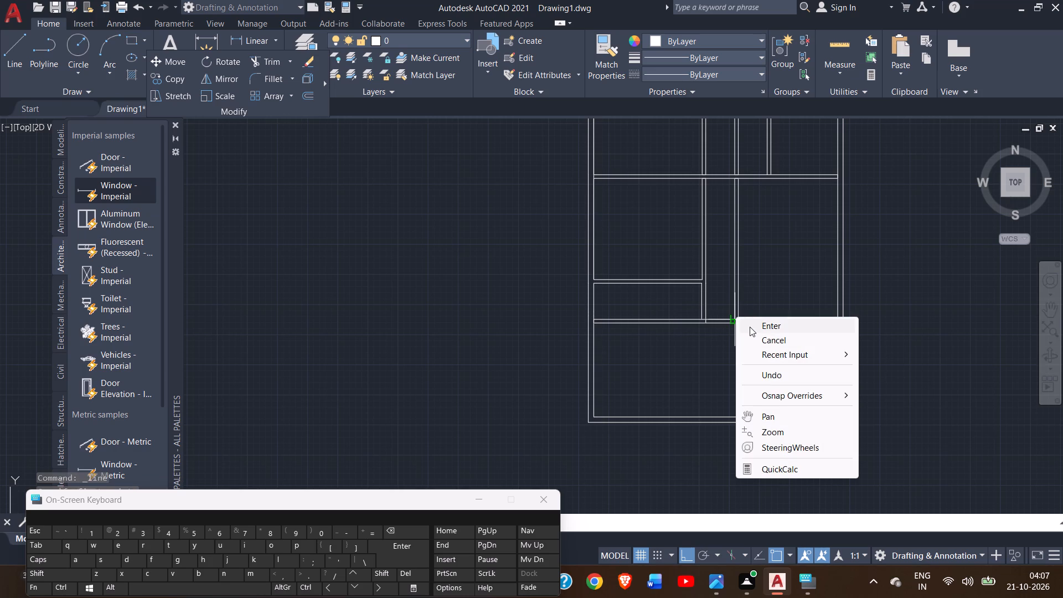
left_click(750, 327)
Trim the short overlapping line pieces at the passage's two bottom corners, where the vertical partitions meet the bottom partition.
scroll(727, 310, "right", 1)
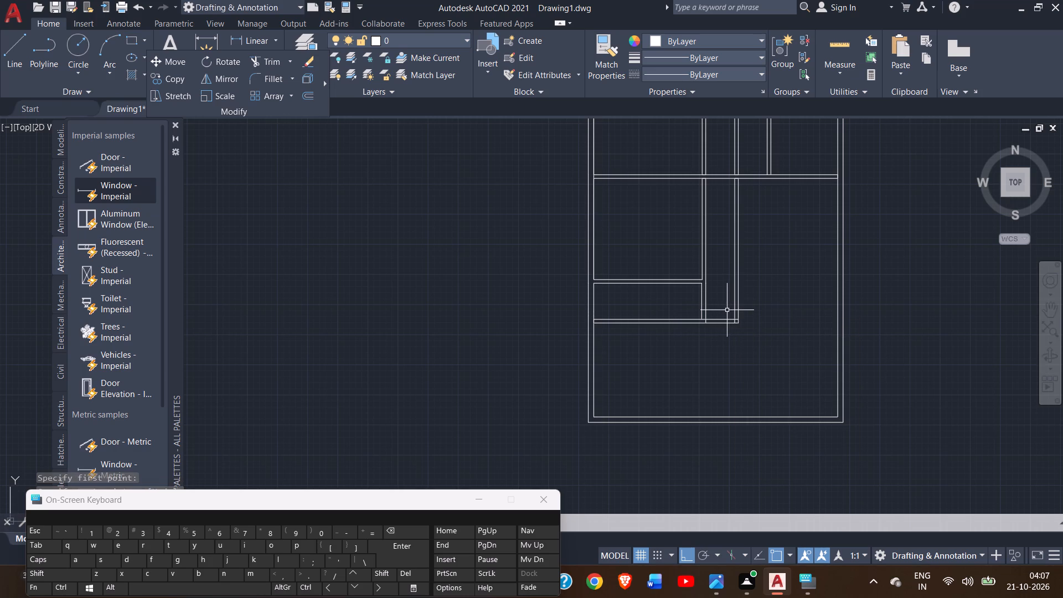
scroll(713, 312, "left", 2)
scroll(764, 309, "up", 2, "ctrl")
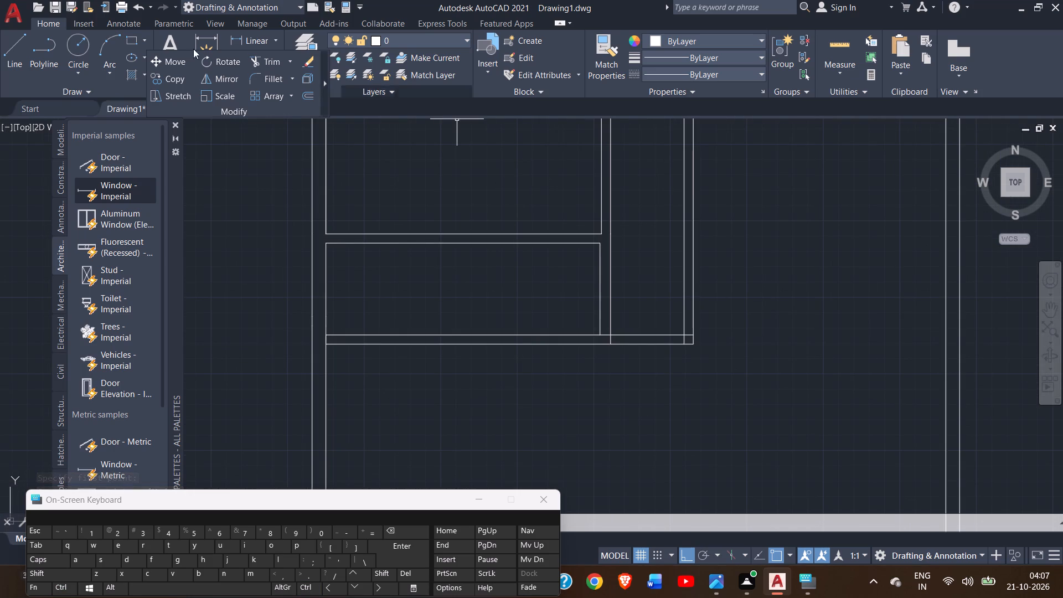
left_click(257, 63)
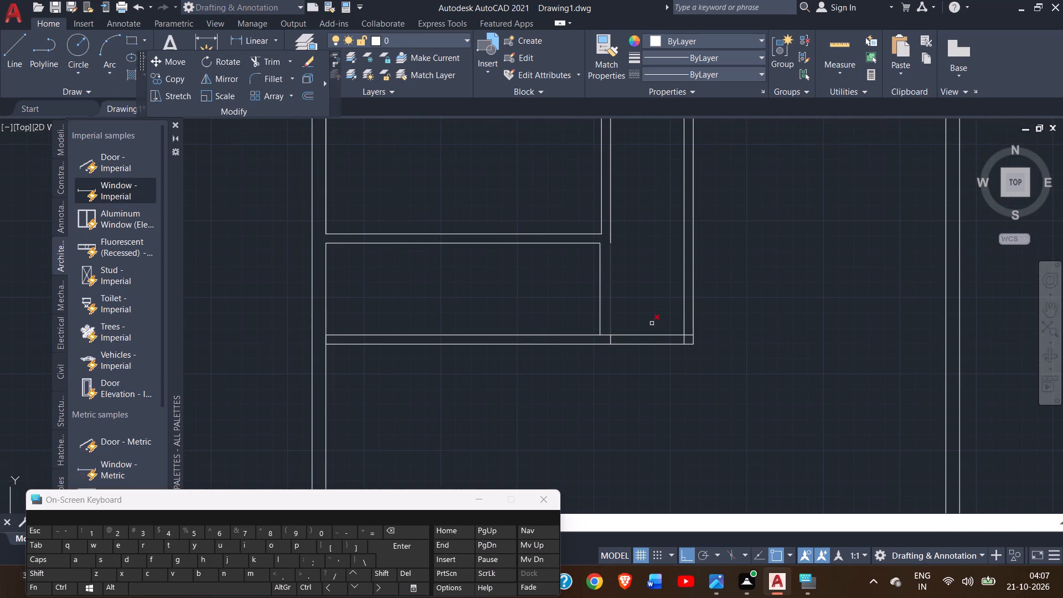
left_click(611, 340)
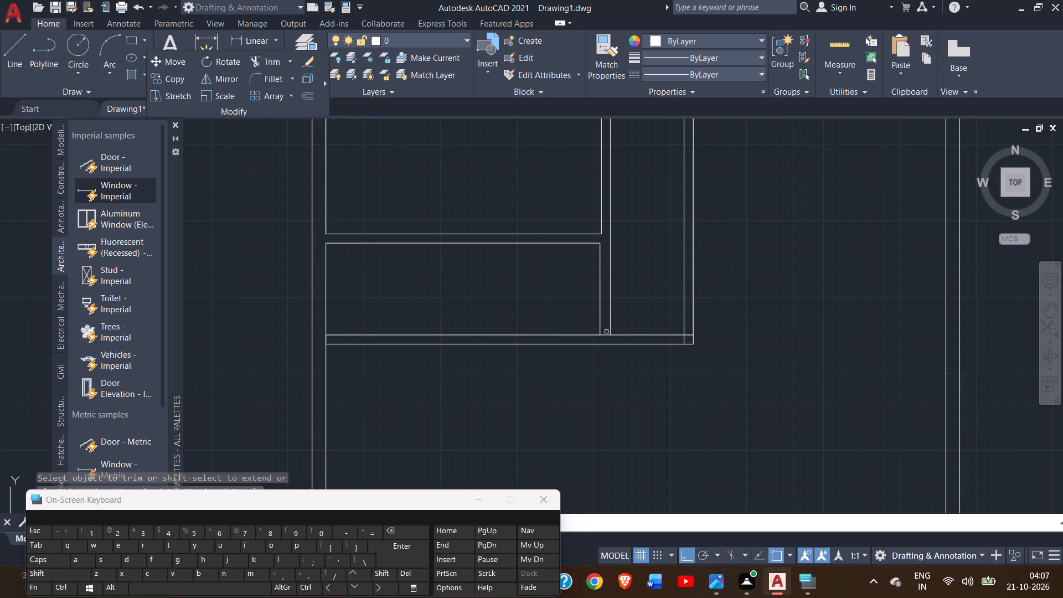
left_click(606, 334)
left_click(688, 336)
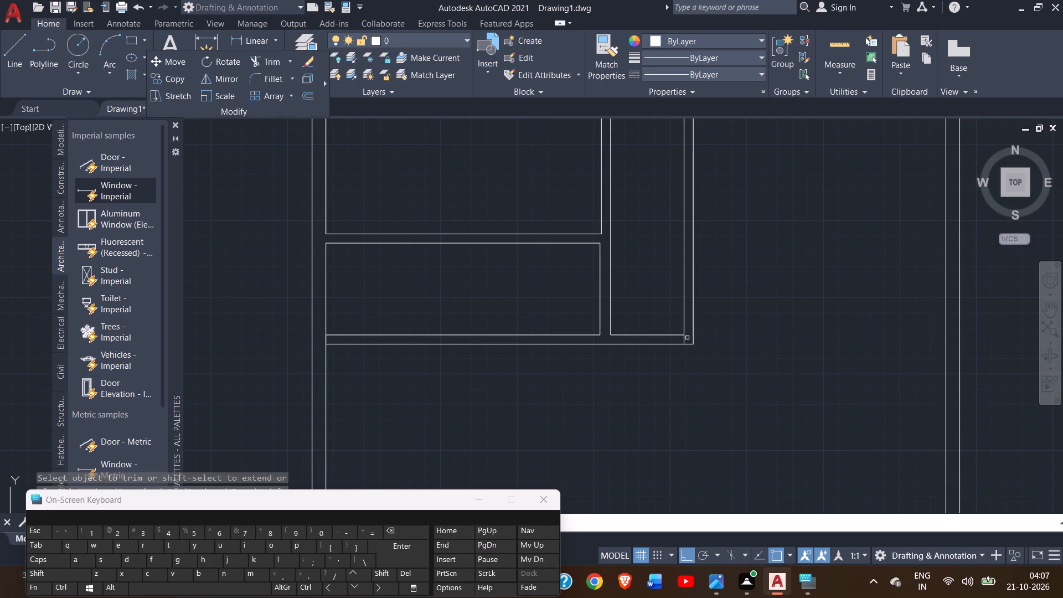
left_click(687, 338)
left_click(683, 338)
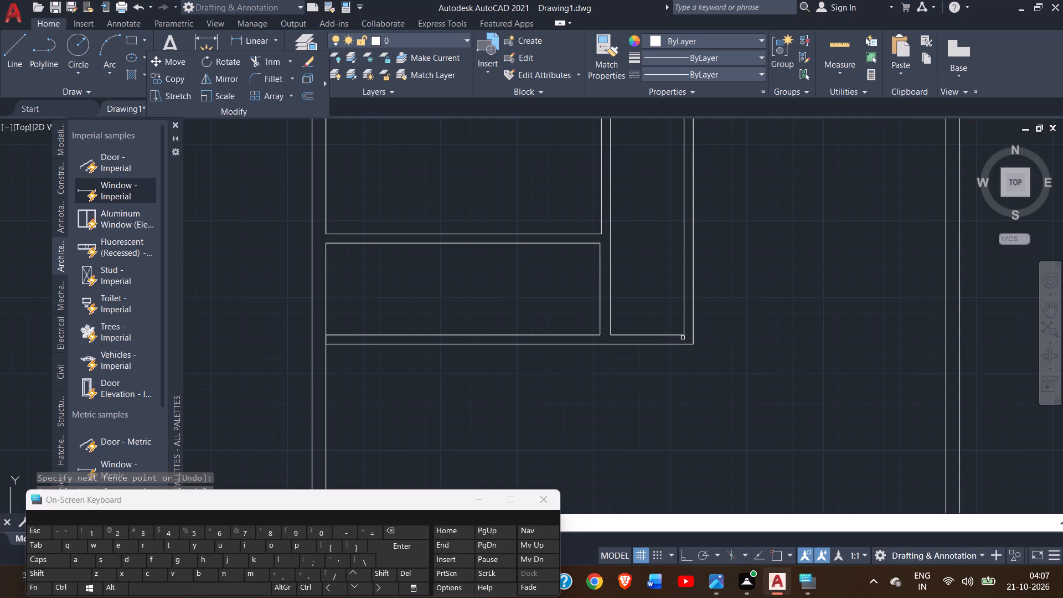
scroll(653, 300, "down", 2, "ctrl")
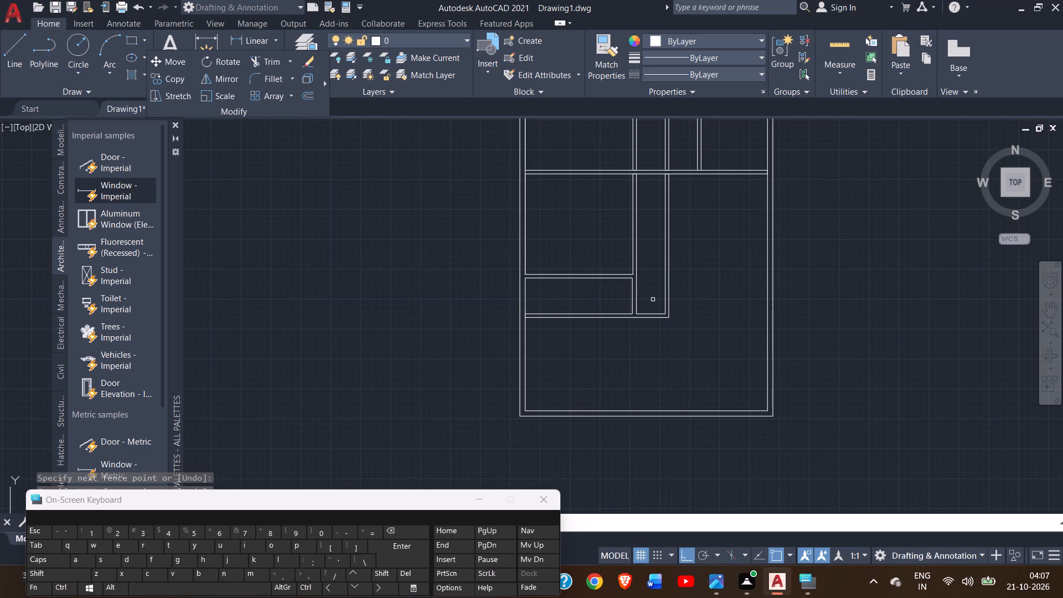
left_click(653, 300)
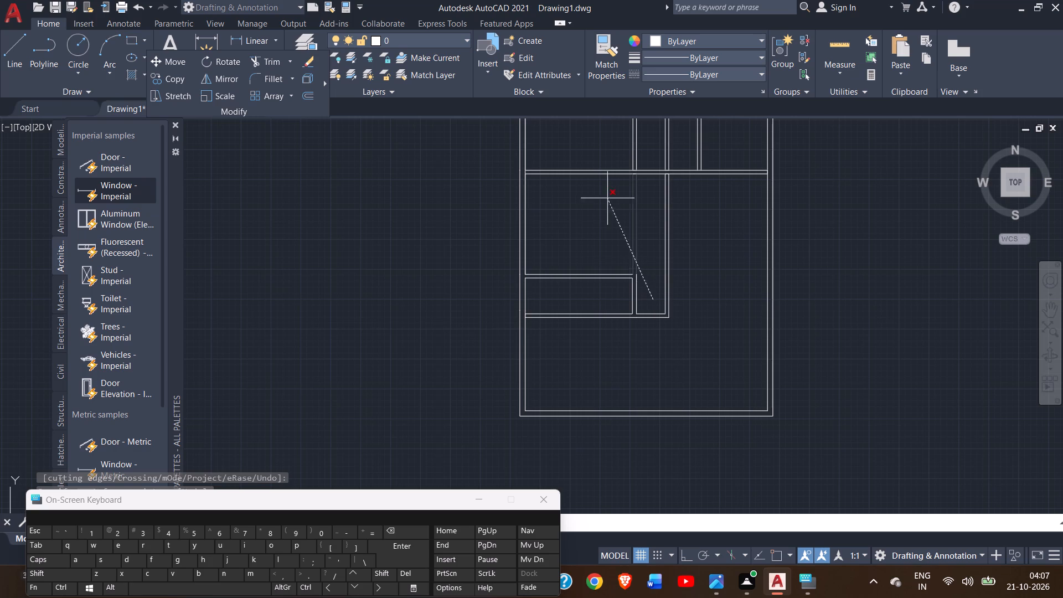
left_click(657, 274)
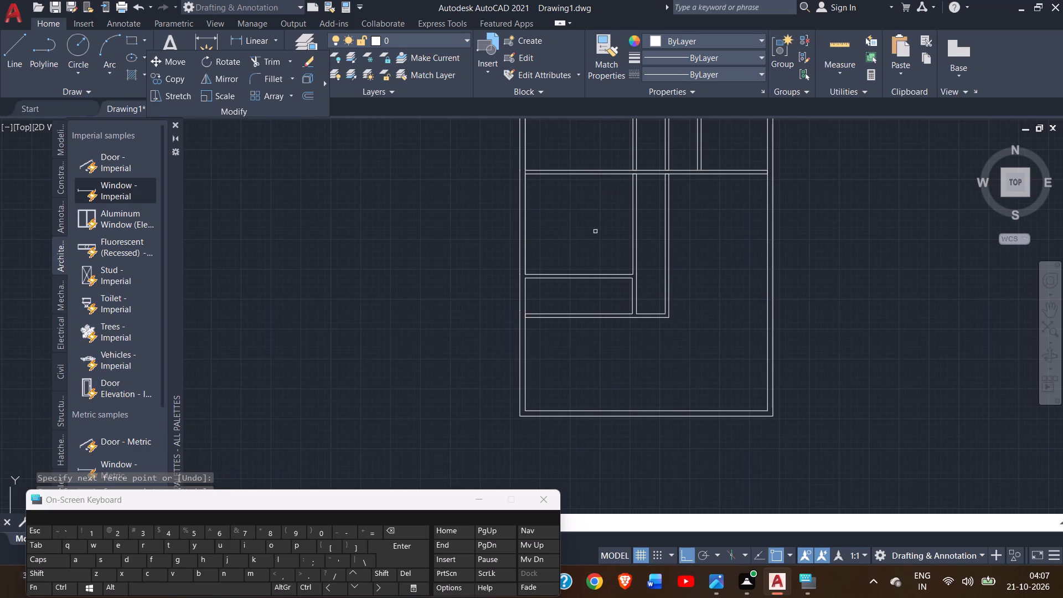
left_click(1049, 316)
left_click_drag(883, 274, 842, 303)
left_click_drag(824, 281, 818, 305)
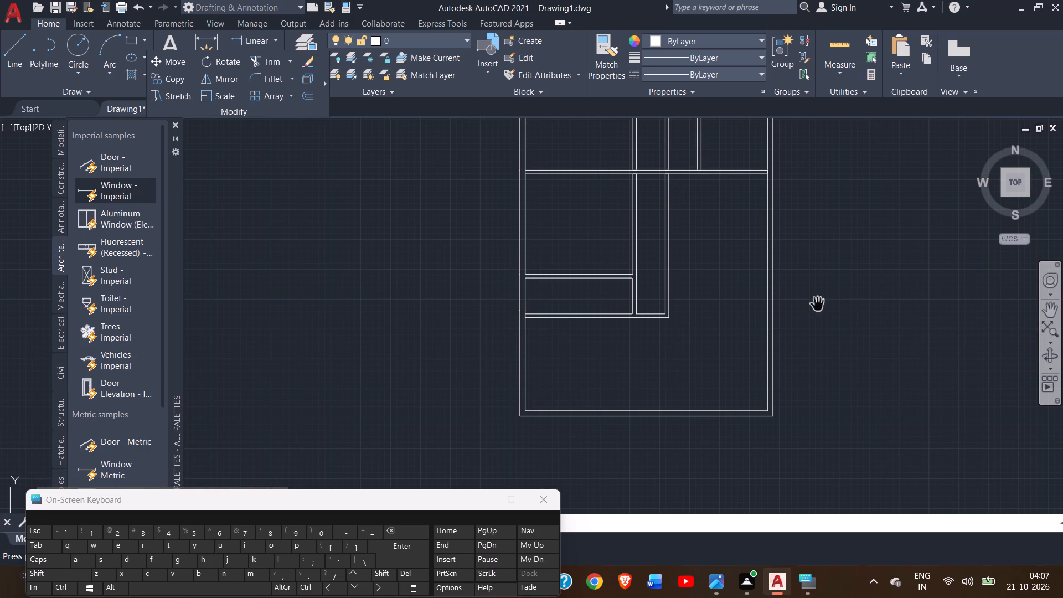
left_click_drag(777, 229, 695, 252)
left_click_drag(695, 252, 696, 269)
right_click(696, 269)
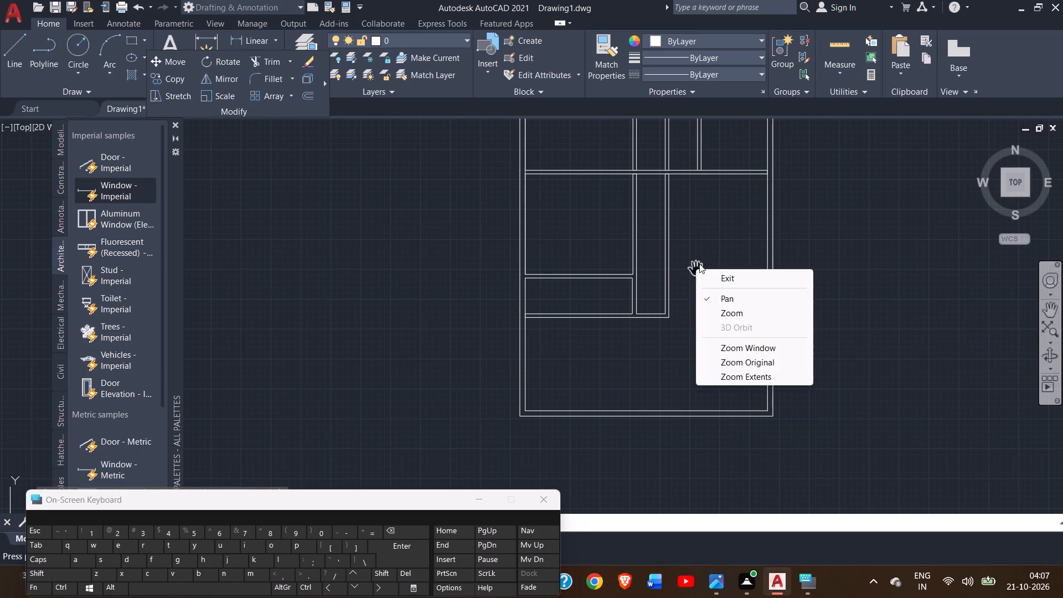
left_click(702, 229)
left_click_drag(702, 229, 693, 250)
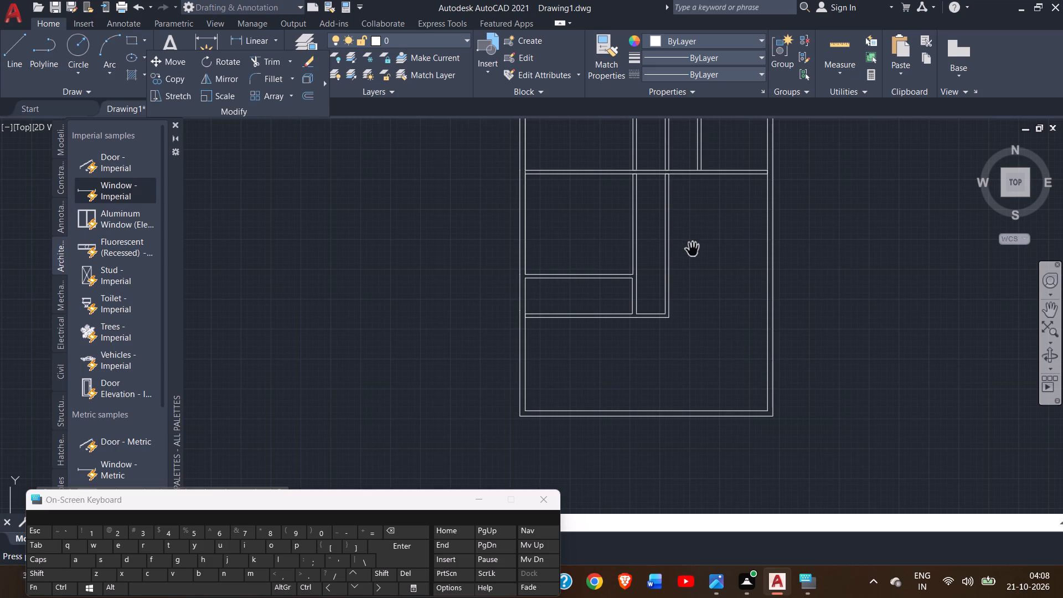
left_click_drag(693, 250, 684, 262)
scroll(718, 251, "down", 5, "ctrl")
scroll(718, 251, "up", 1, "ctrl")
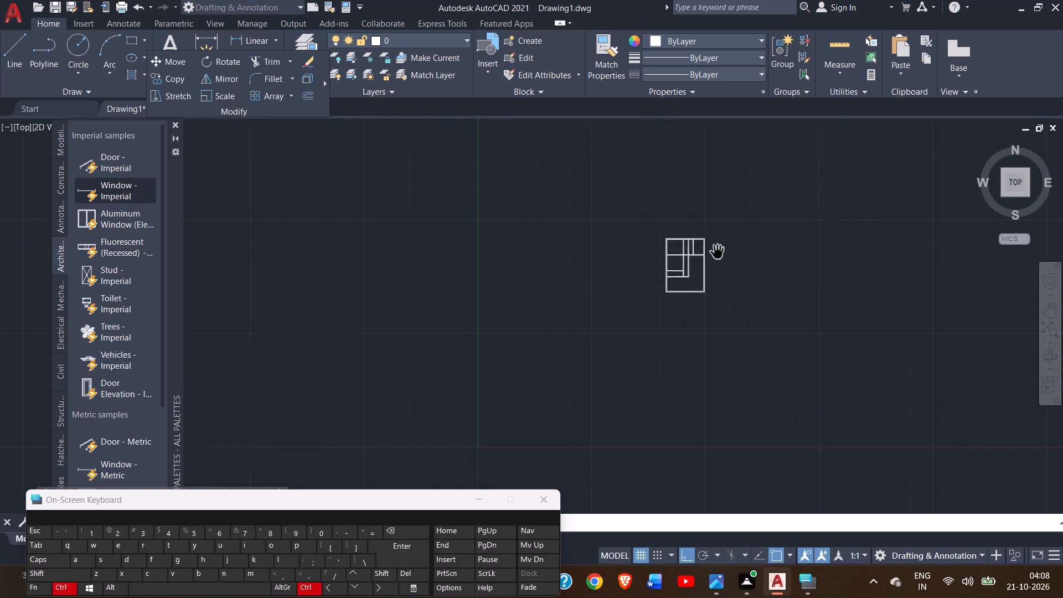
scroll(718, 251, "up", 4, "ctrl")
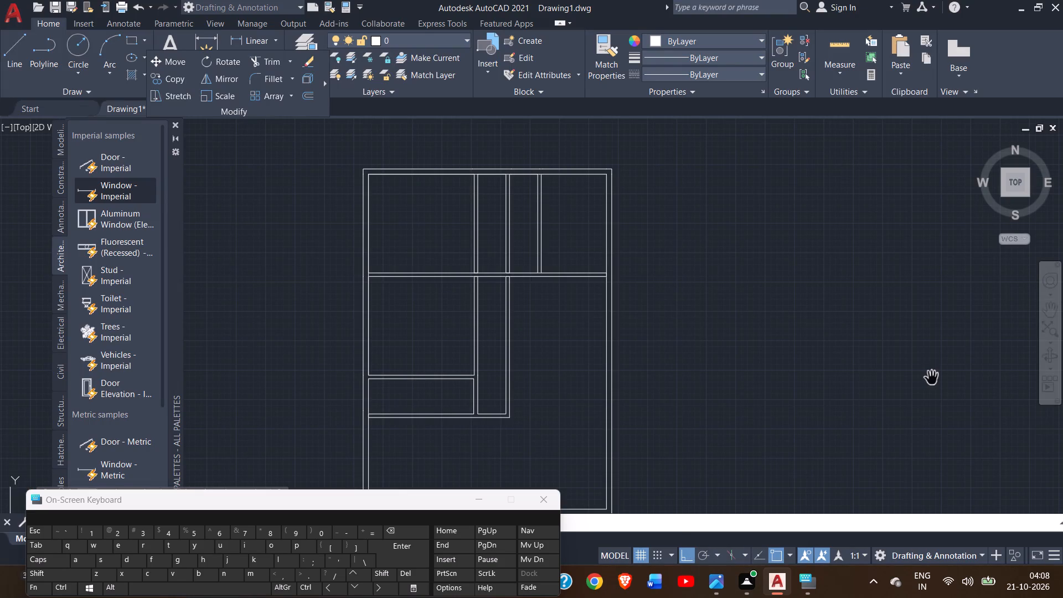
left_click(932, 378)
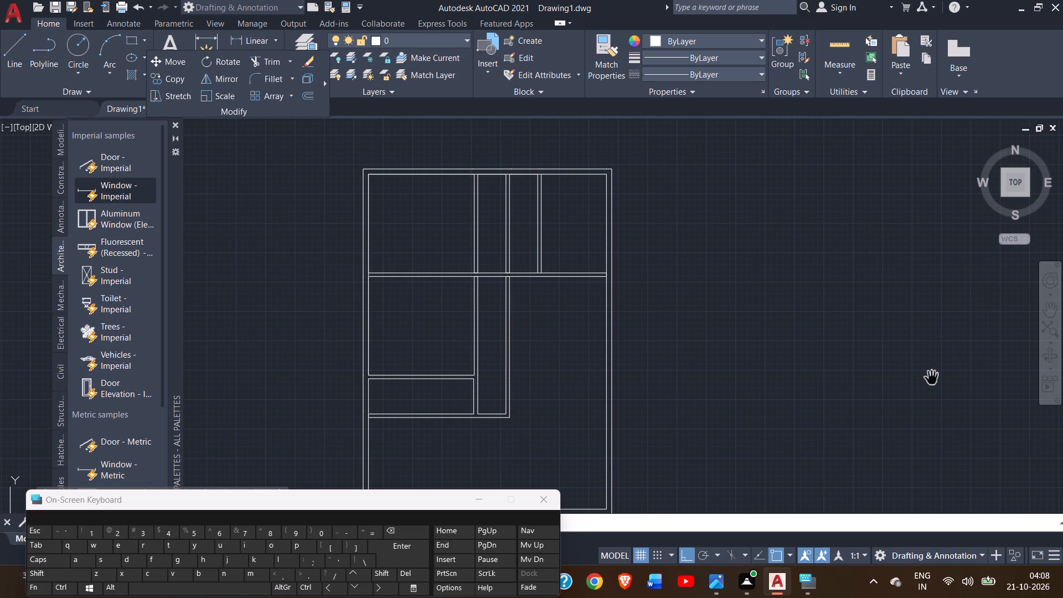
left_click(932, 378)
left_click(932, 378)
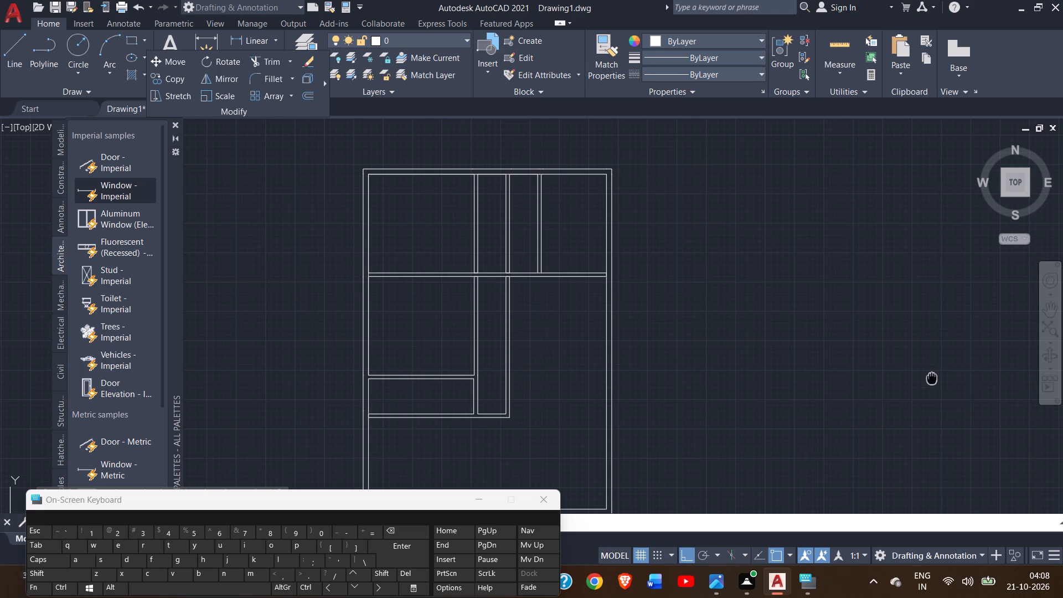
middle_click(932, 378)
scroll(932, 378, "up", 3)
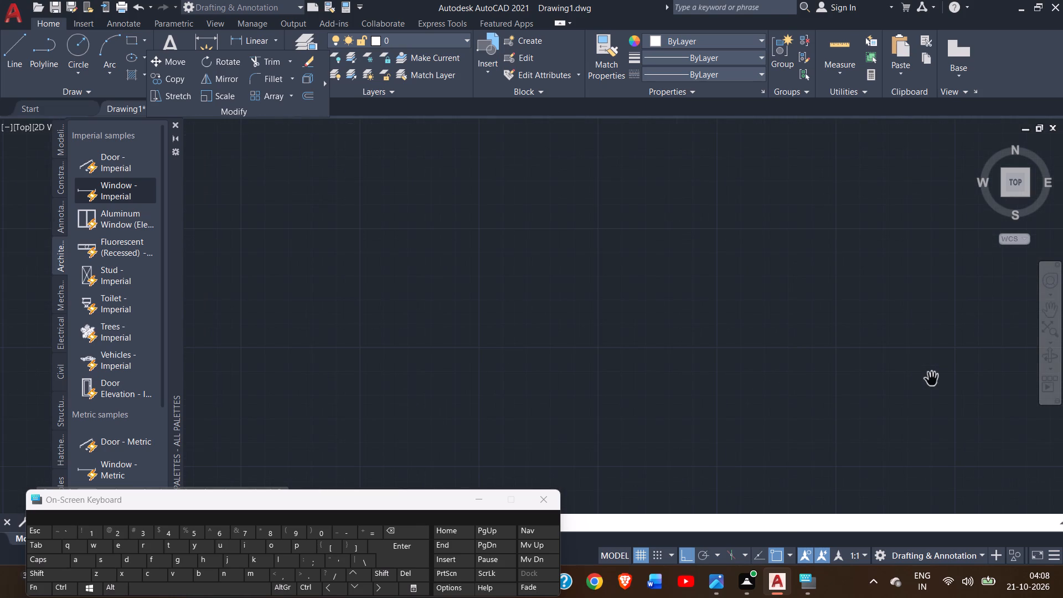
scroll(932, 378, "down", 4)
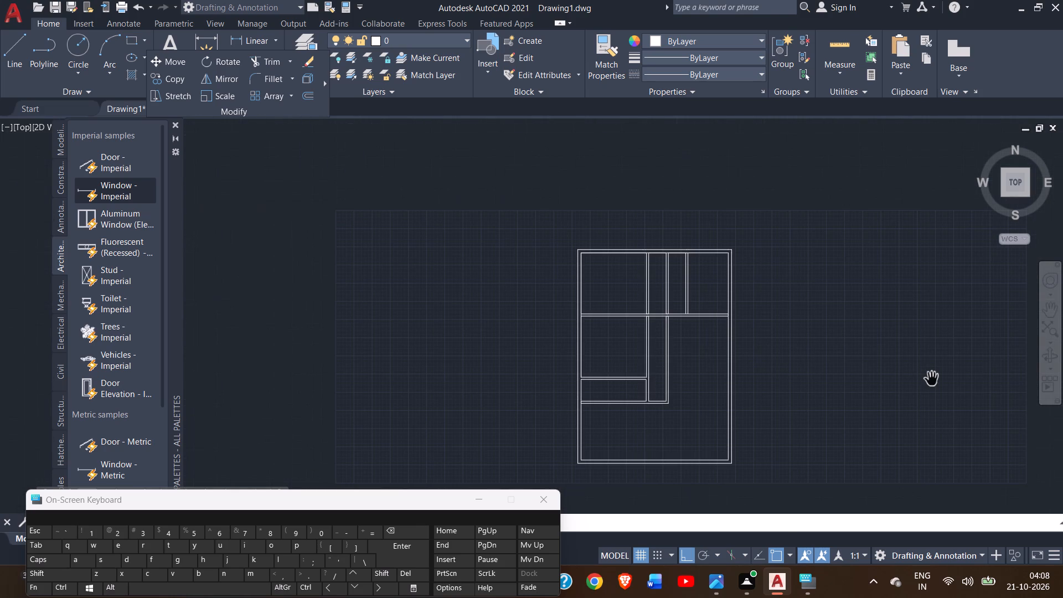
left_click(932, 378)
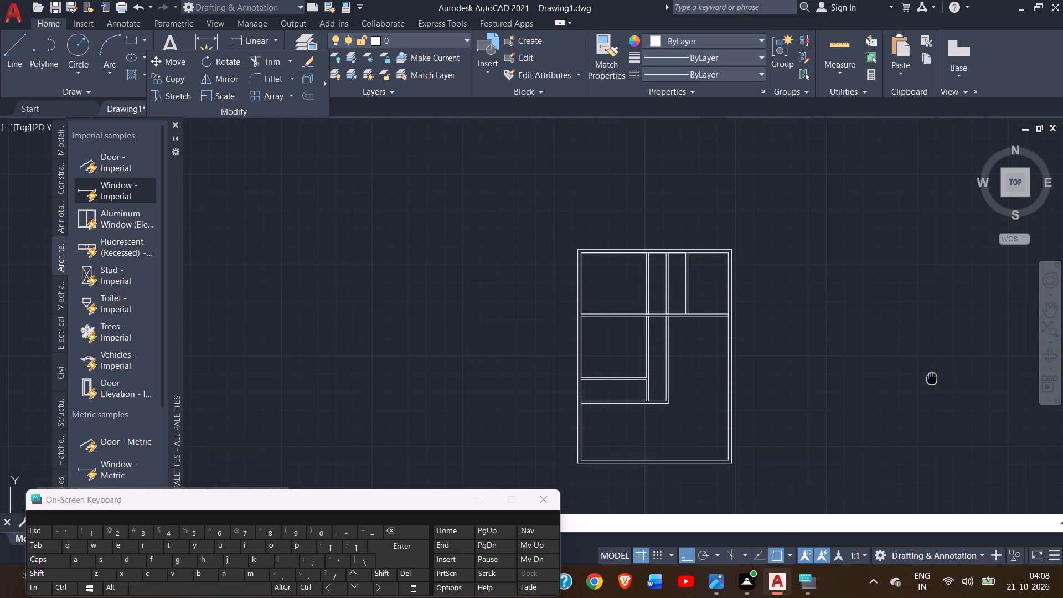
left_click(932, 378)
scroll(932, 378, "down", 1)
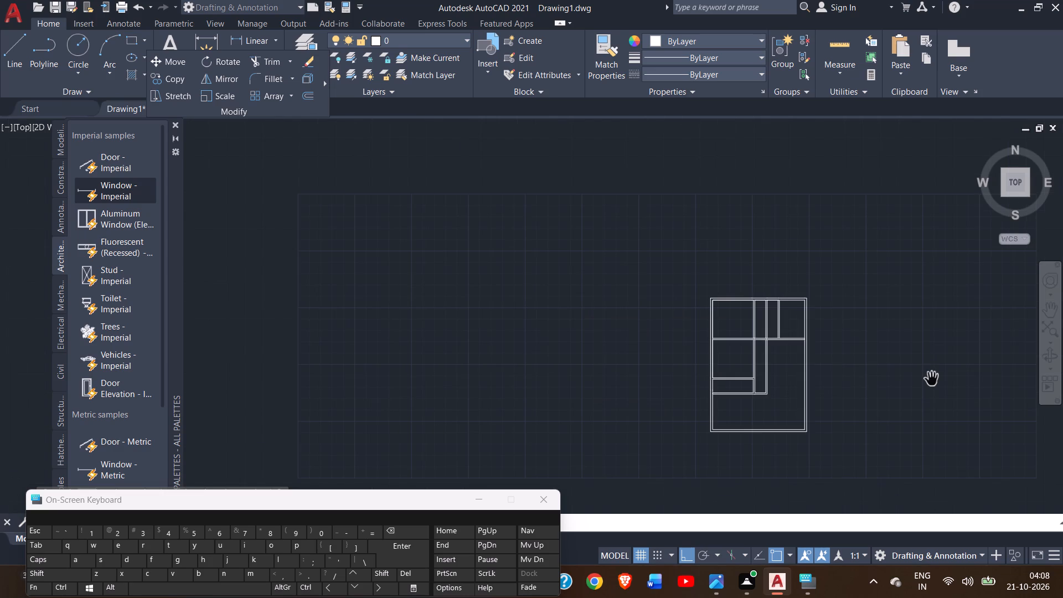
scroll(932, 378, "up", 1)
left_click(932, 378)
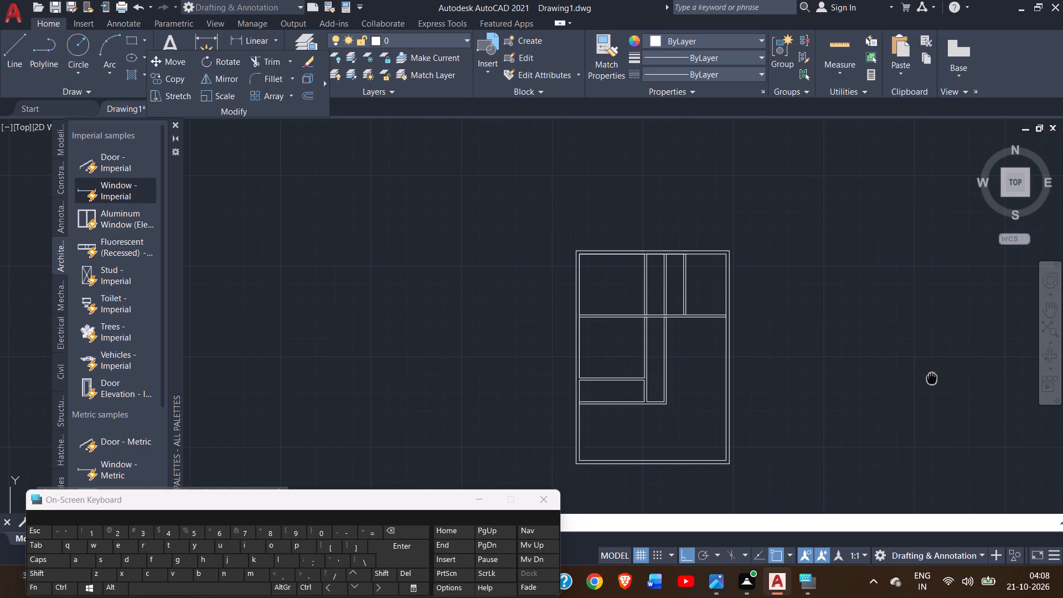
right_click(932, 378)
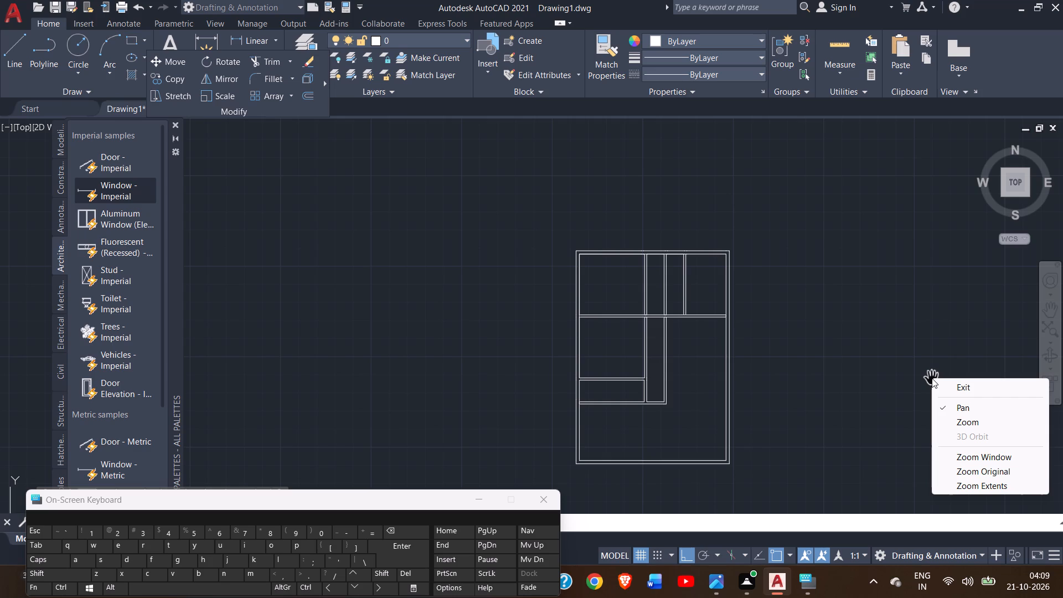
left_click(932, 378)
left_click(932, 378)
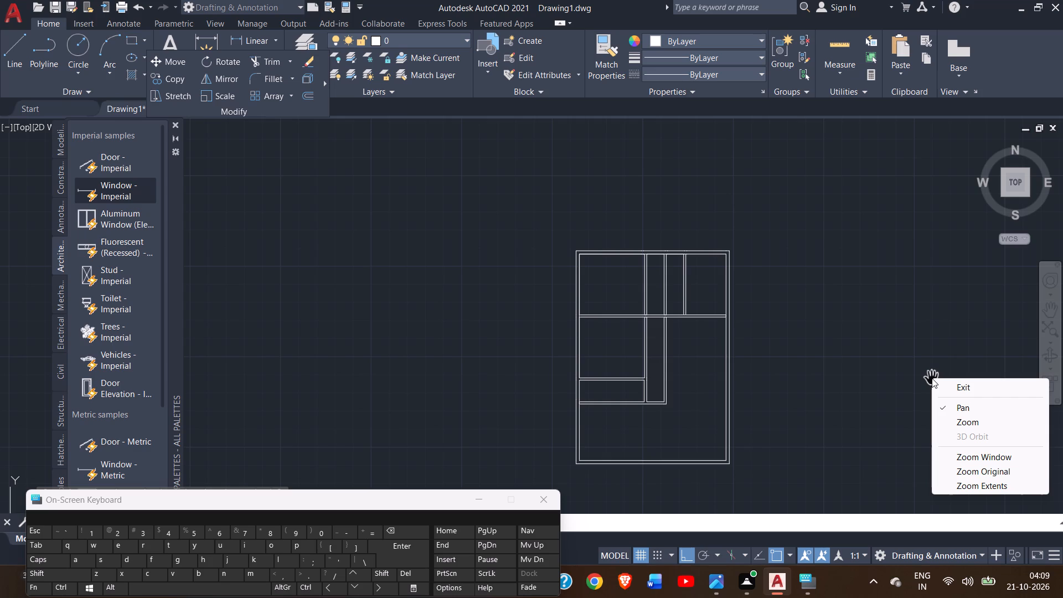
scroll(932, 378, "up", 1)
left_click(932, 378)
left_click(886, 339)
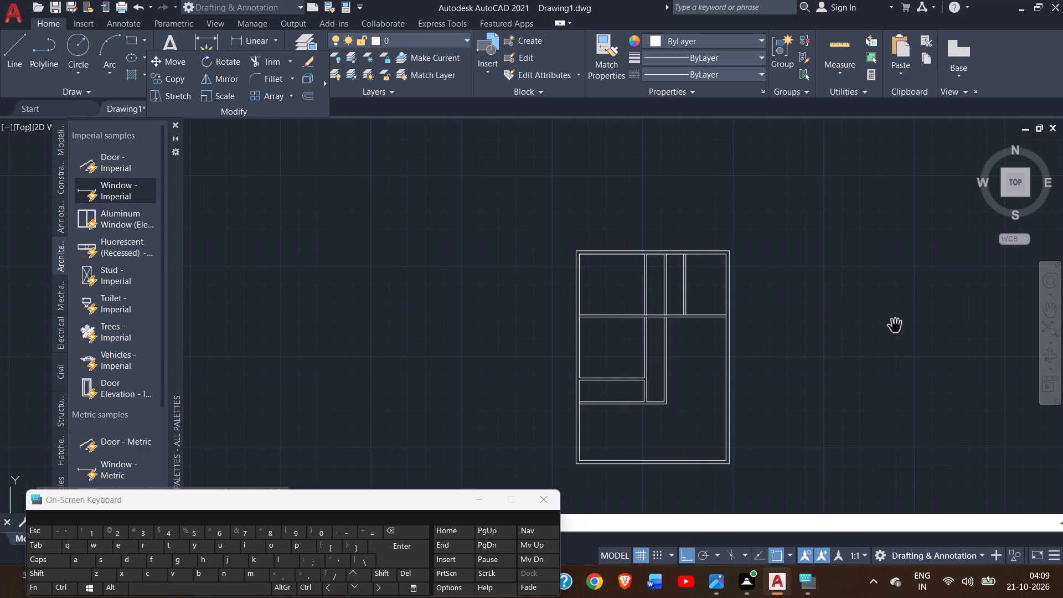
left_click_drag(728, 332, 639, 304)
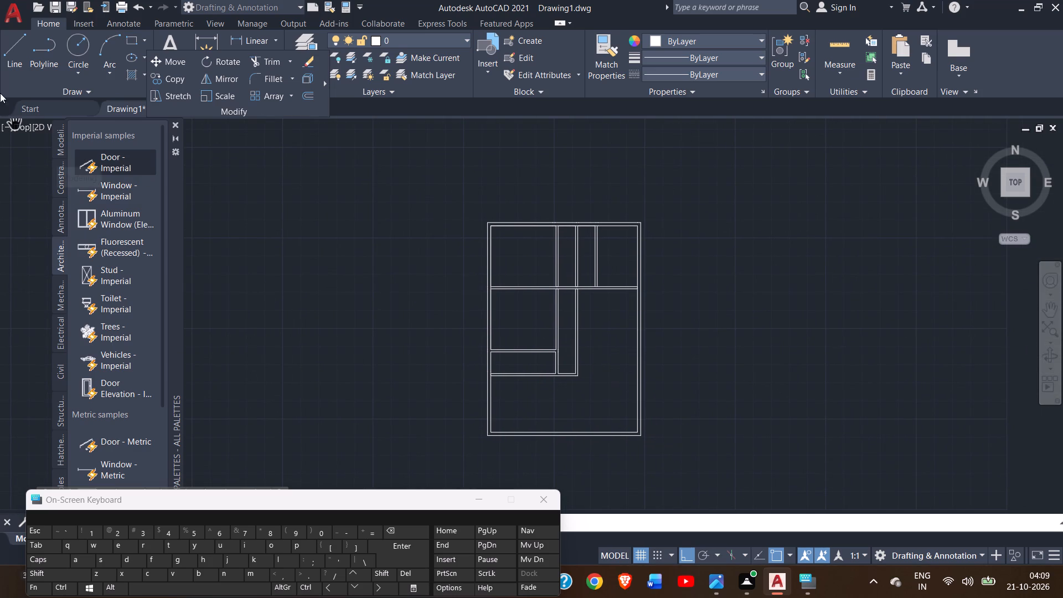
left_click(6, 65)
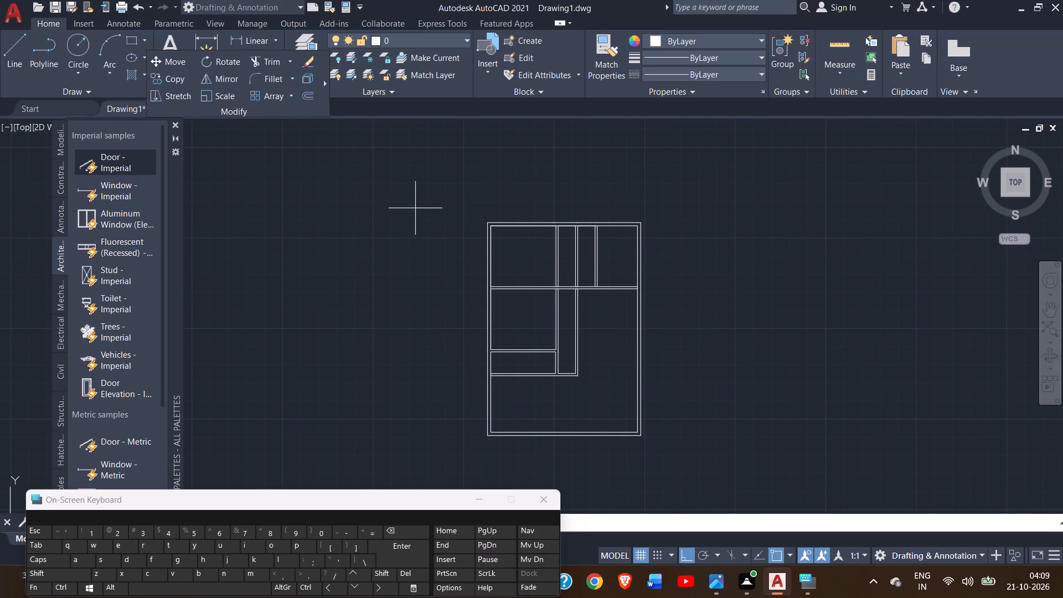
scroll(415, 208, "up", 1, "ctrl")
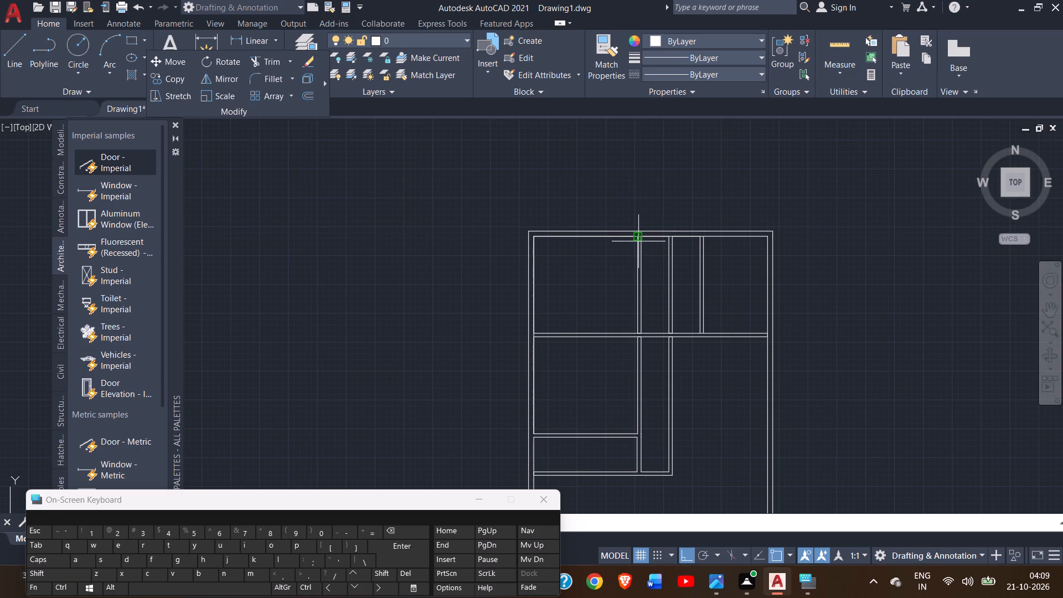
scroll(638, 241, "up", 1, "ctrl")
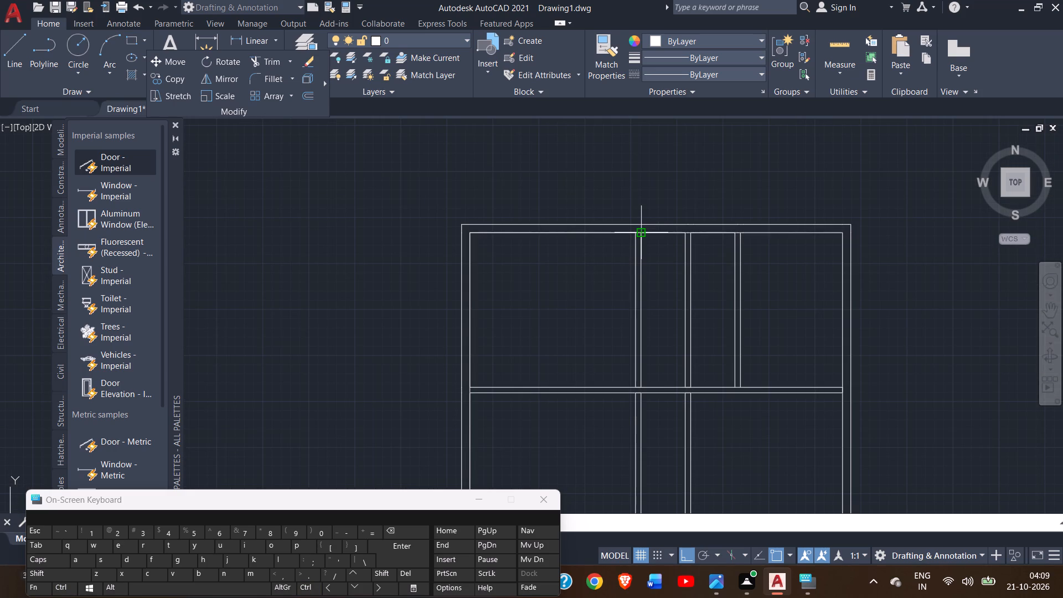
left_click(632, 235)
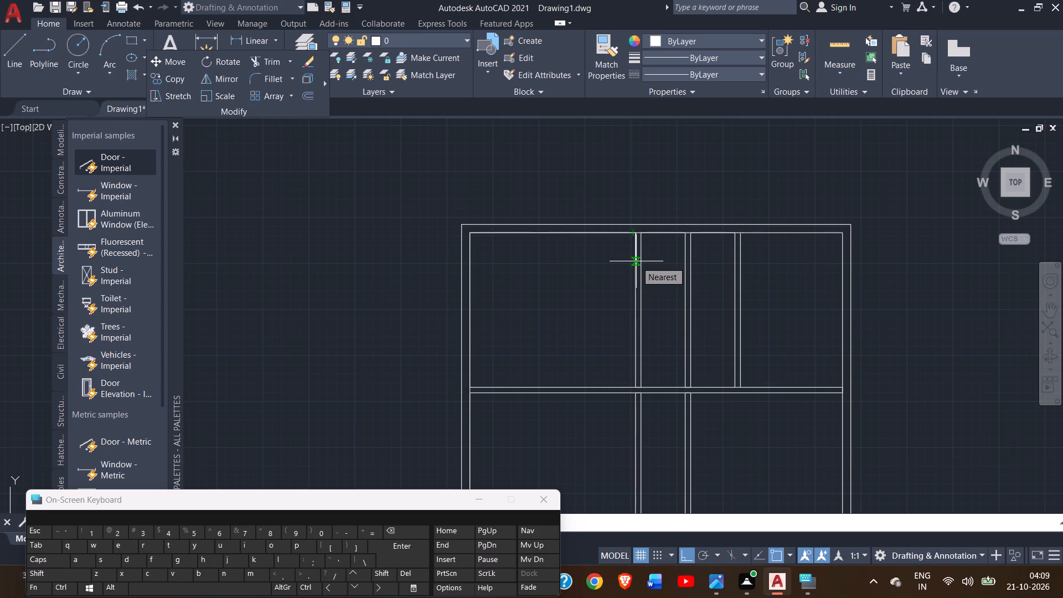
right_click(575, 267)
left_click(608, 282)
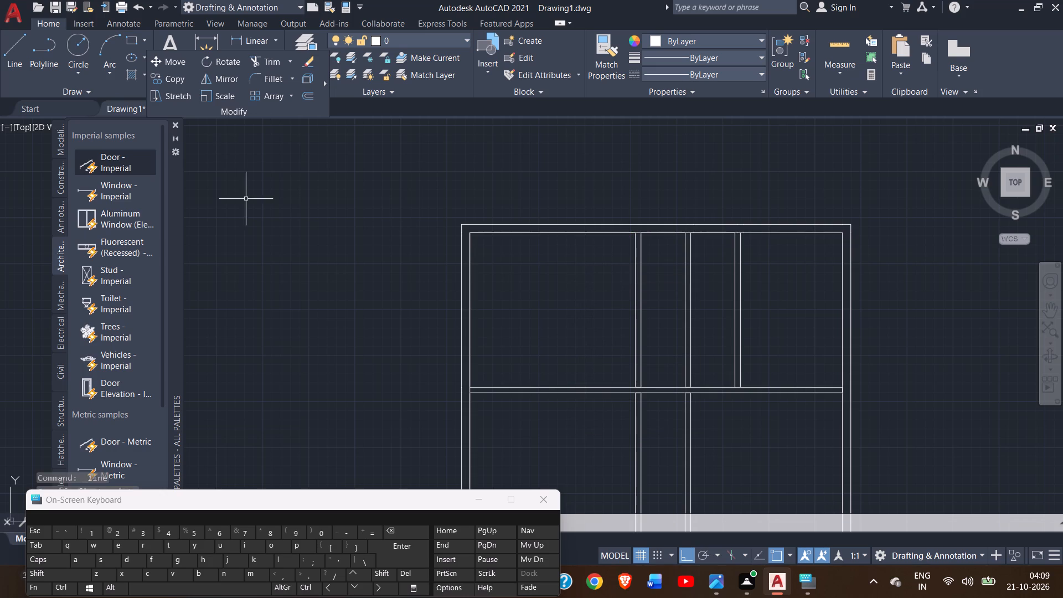
Draw a line 7' down the upper passage's right partition from the top inner wall, and across to the left partition's far face.
left_click(17, 43)
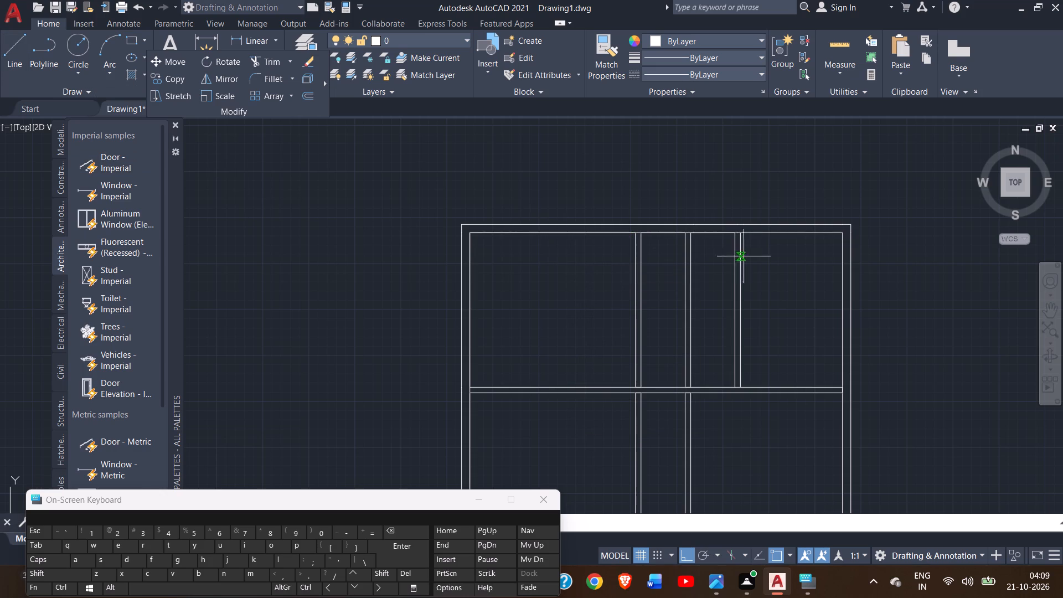
left_click(682, 234)
type("7'")
key("Return")
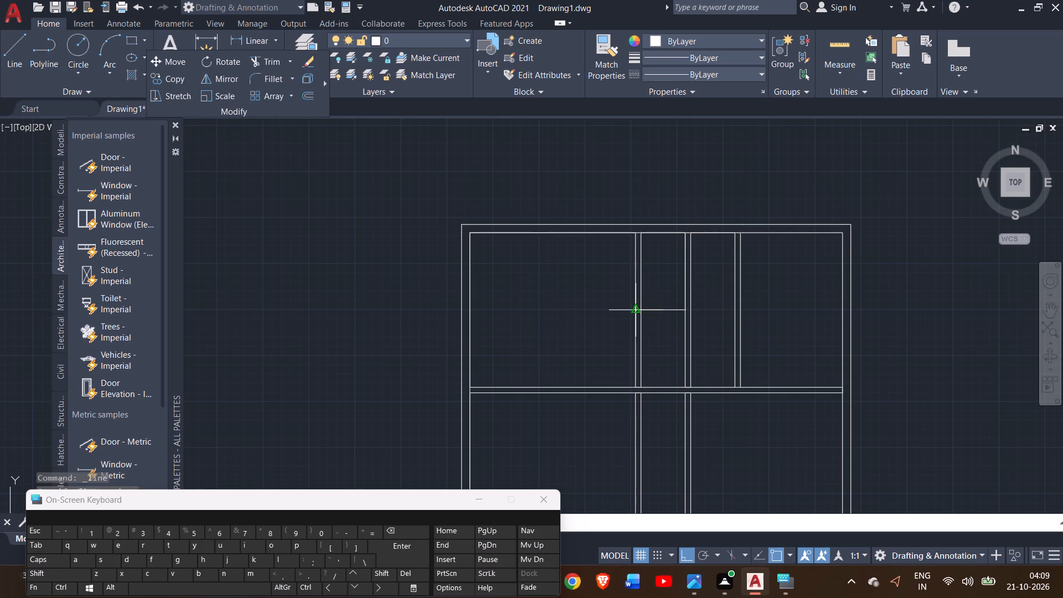
left_click(635, 310)
right_click(635, 310)
left_click(657, 317)
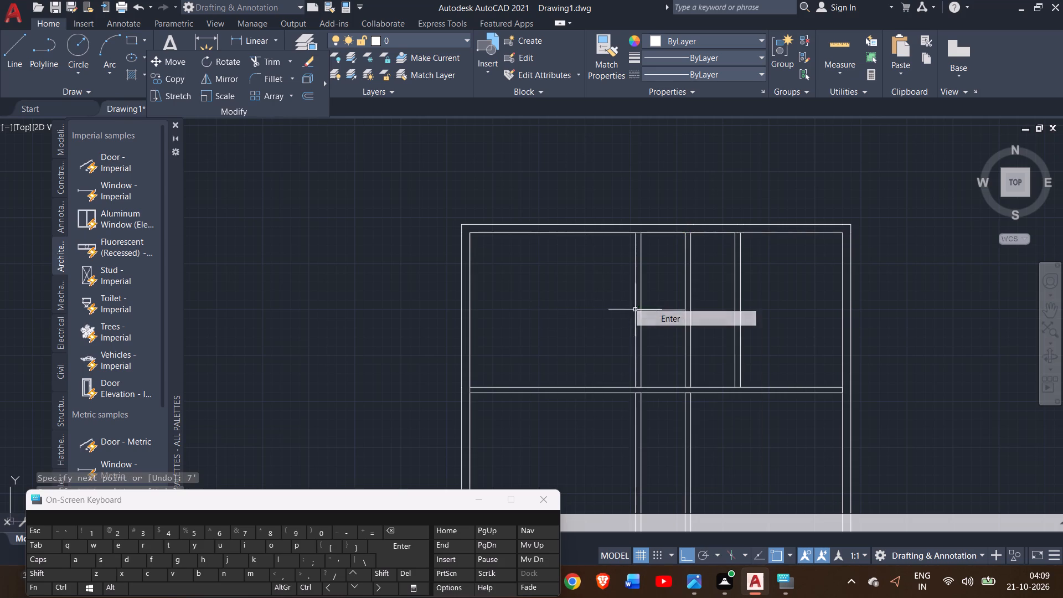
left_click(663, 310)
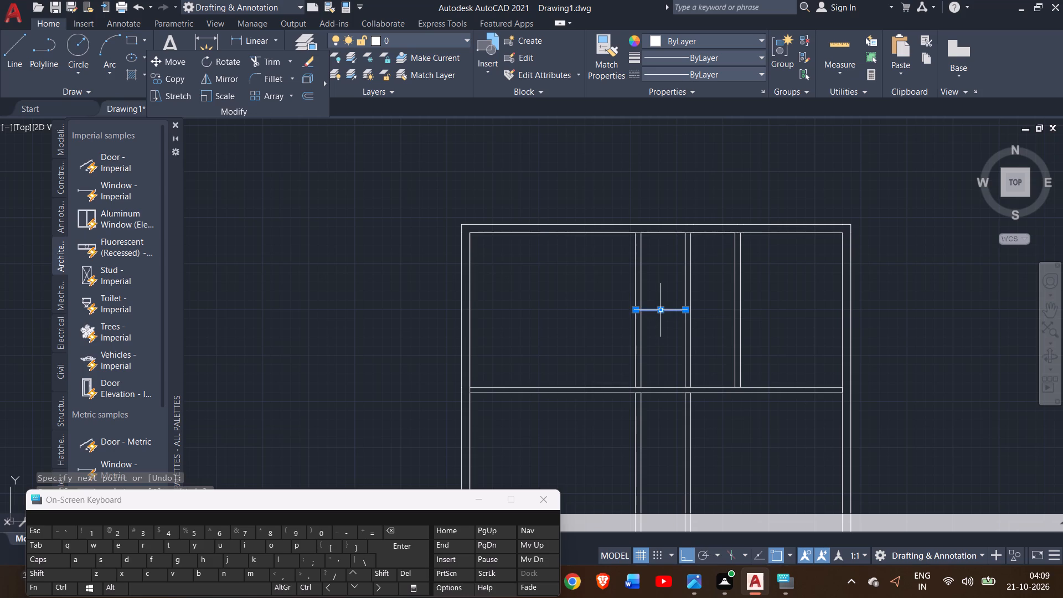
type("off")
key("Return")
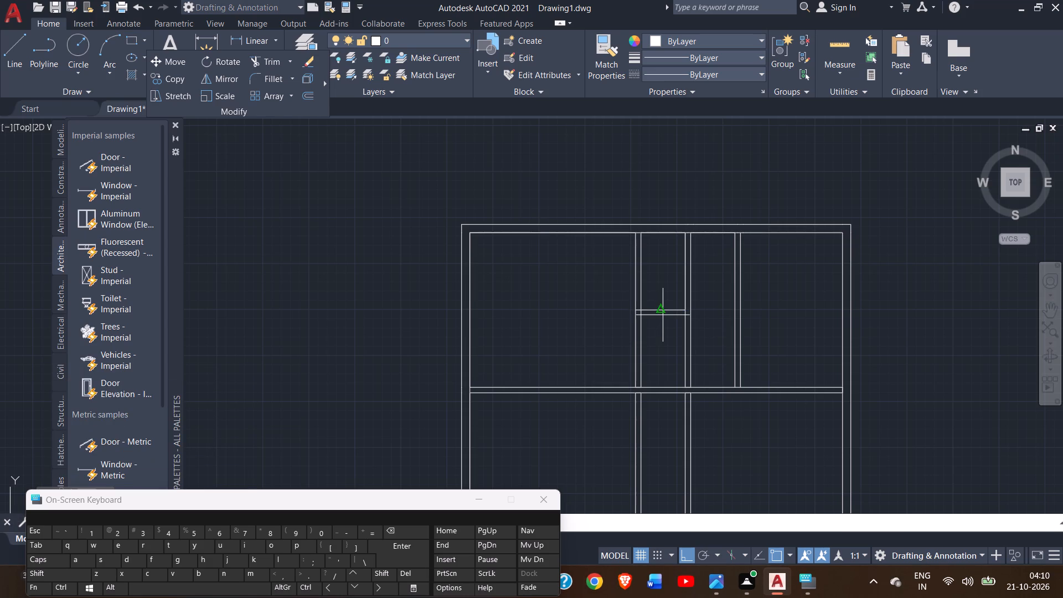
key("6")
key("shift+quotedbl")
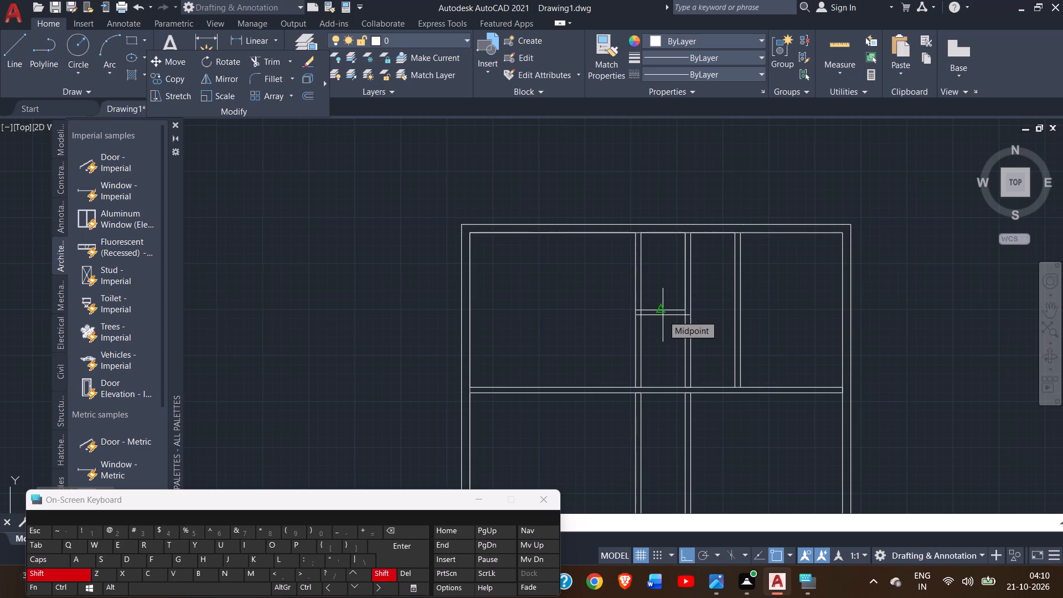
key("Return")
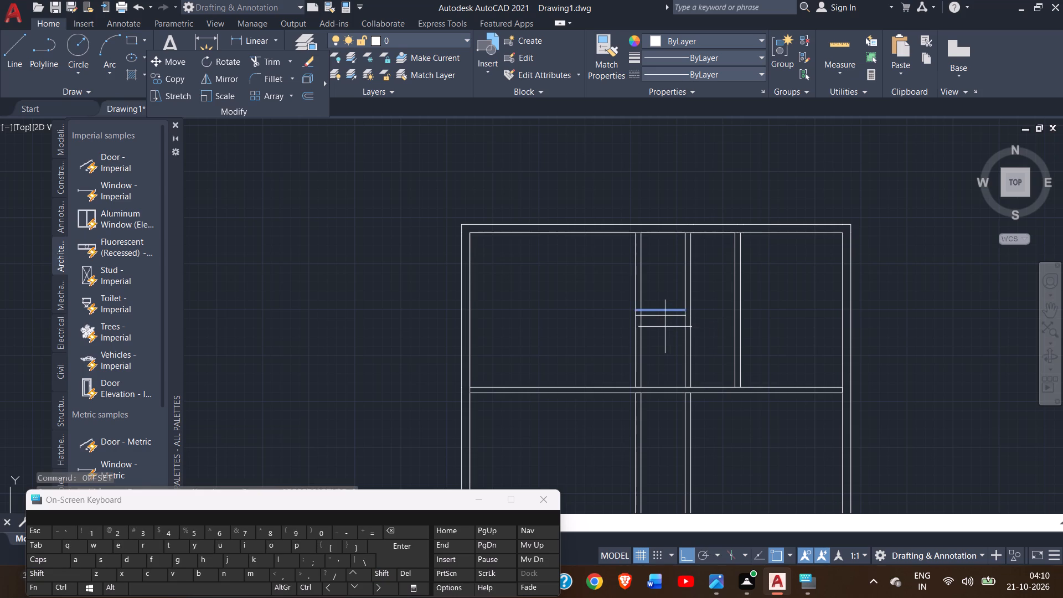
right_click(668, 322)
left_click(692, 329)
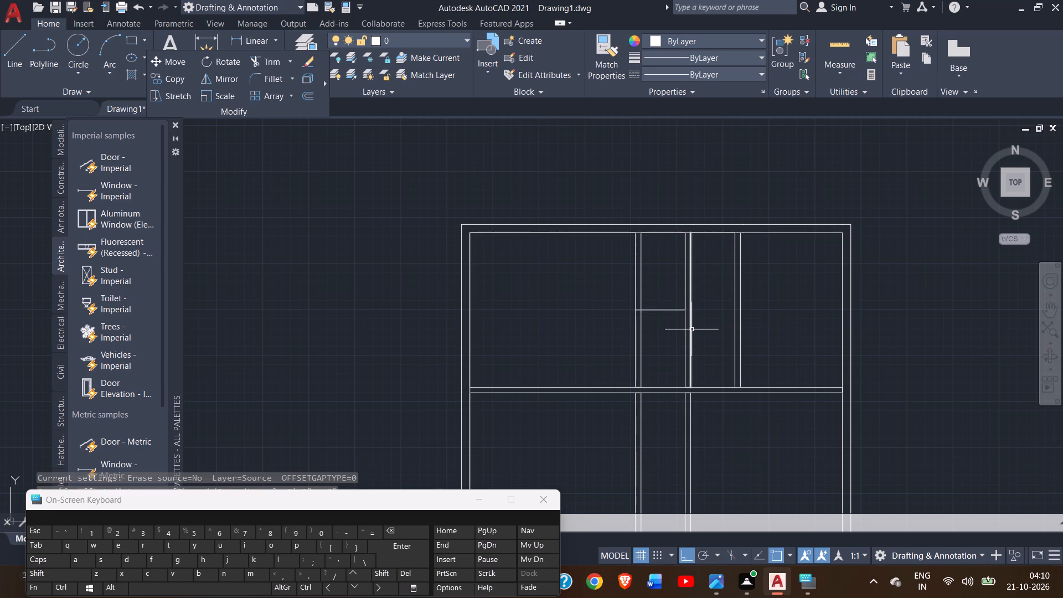
Offset the new horizontal line across the upper passage by 6" downward.
left_click(659, 311)
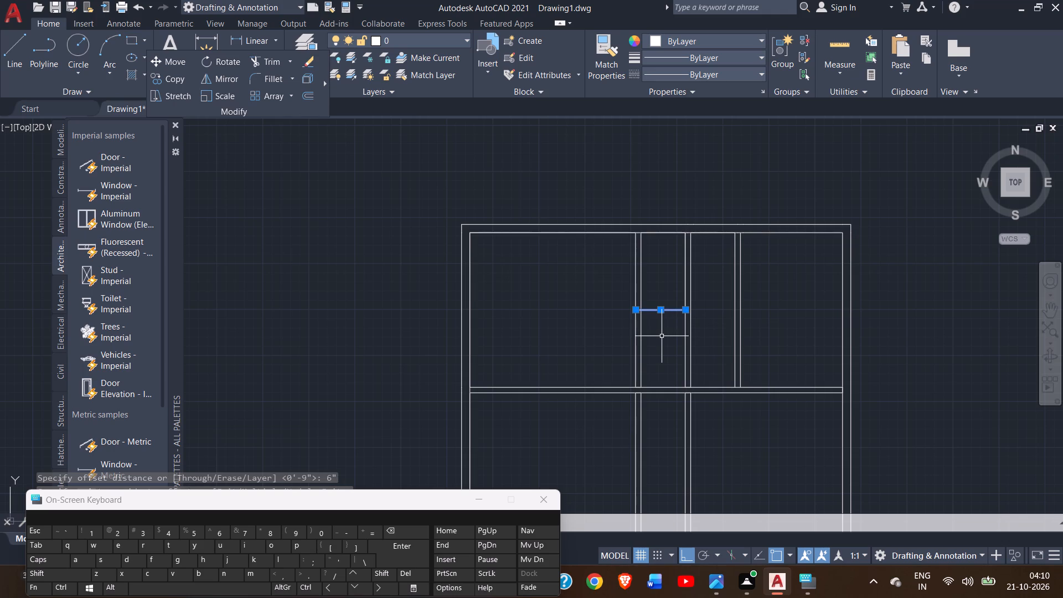
type("off")
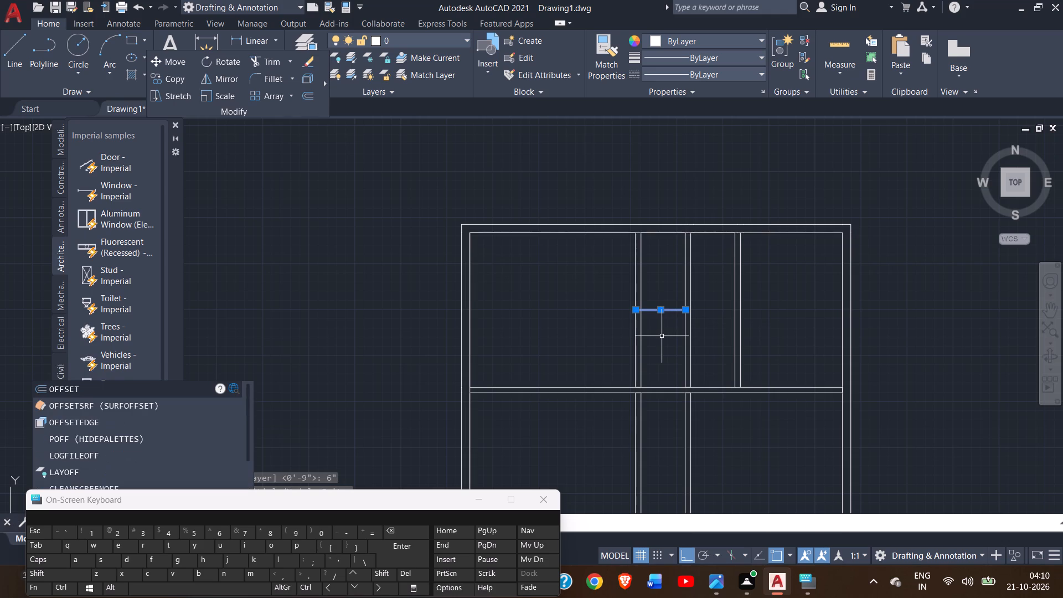
key("Return")
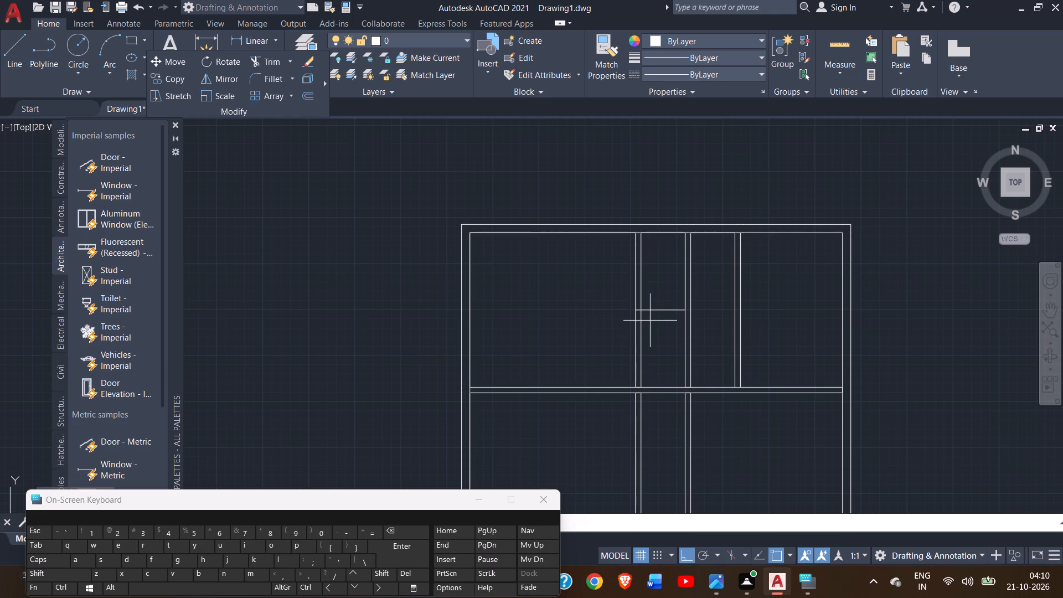
key("6")
key("shift+quotedbl")
key("Return")
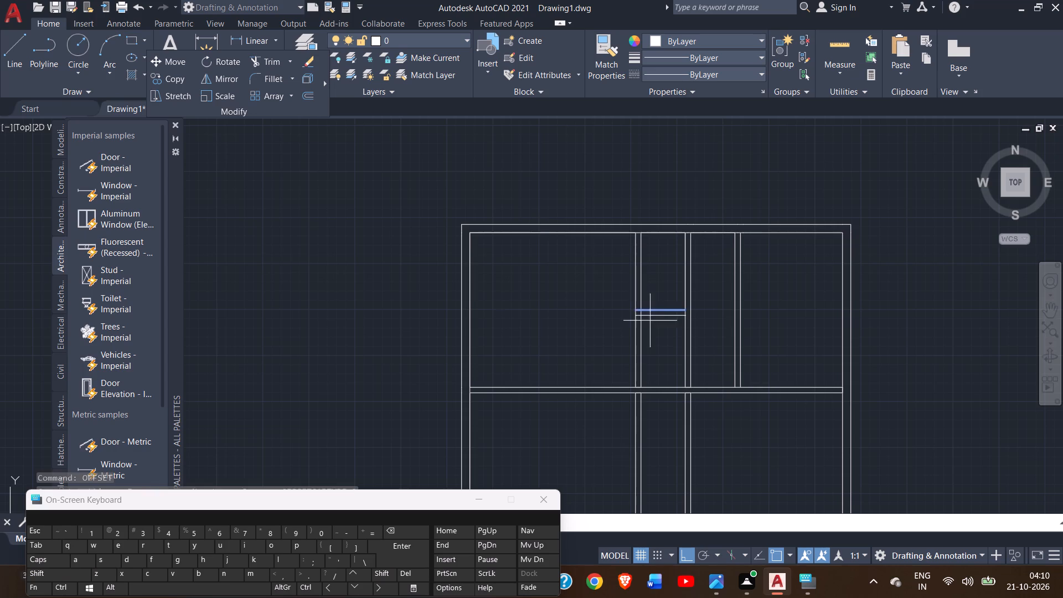
left_click(673, 327)
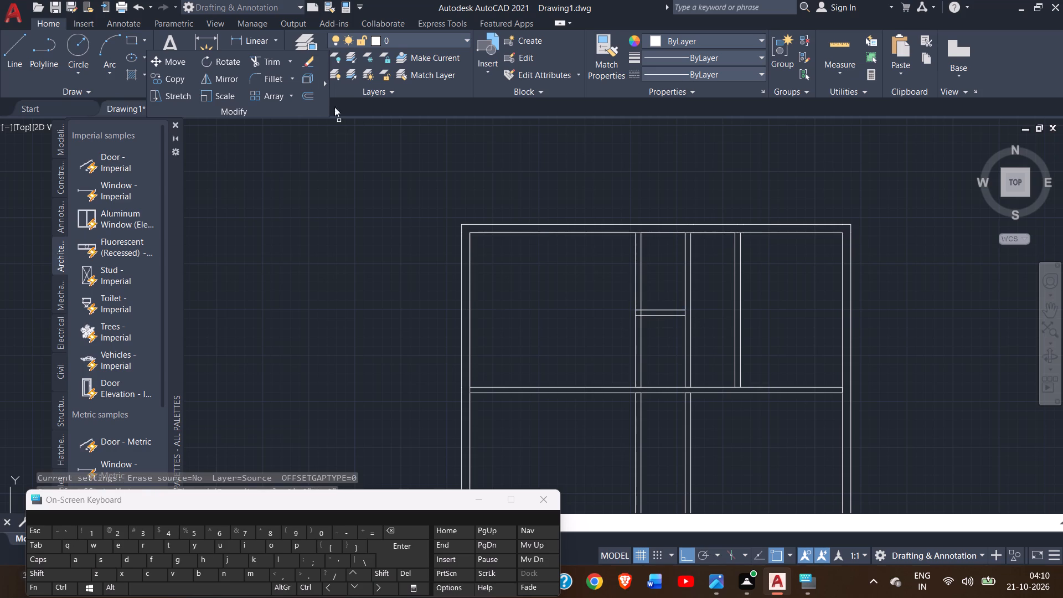
Trim the overlapping line pieces where the new 6" horizontal partition meets the upper passage's left vertical partition.
left_click(269, 60)
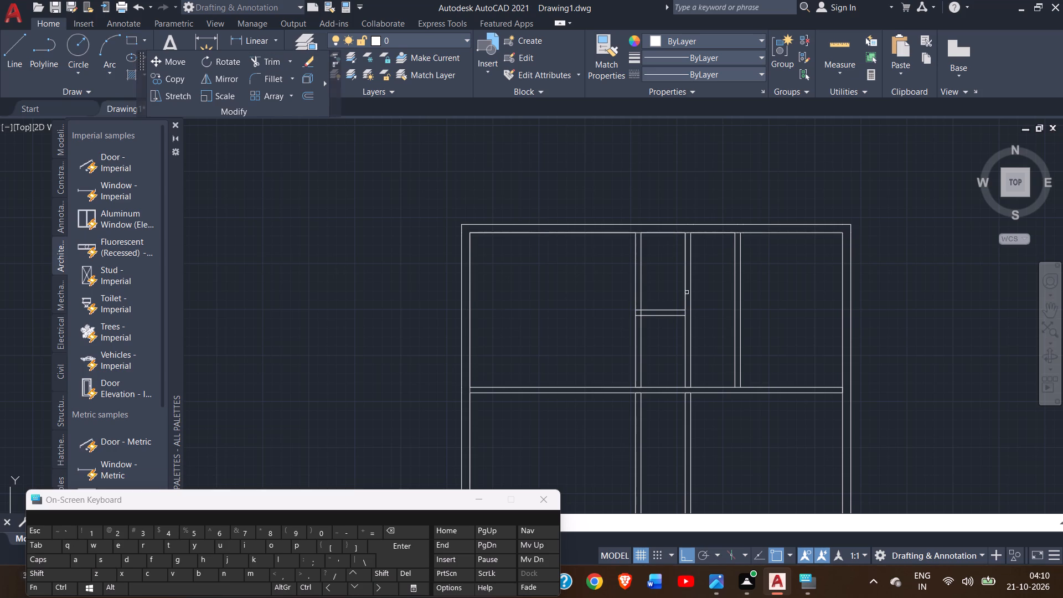
scroll(640, 315, "up", 1, "ctrl")
scroll(640, 315, "right", 1)
scroll(640, 315, "left", 1)
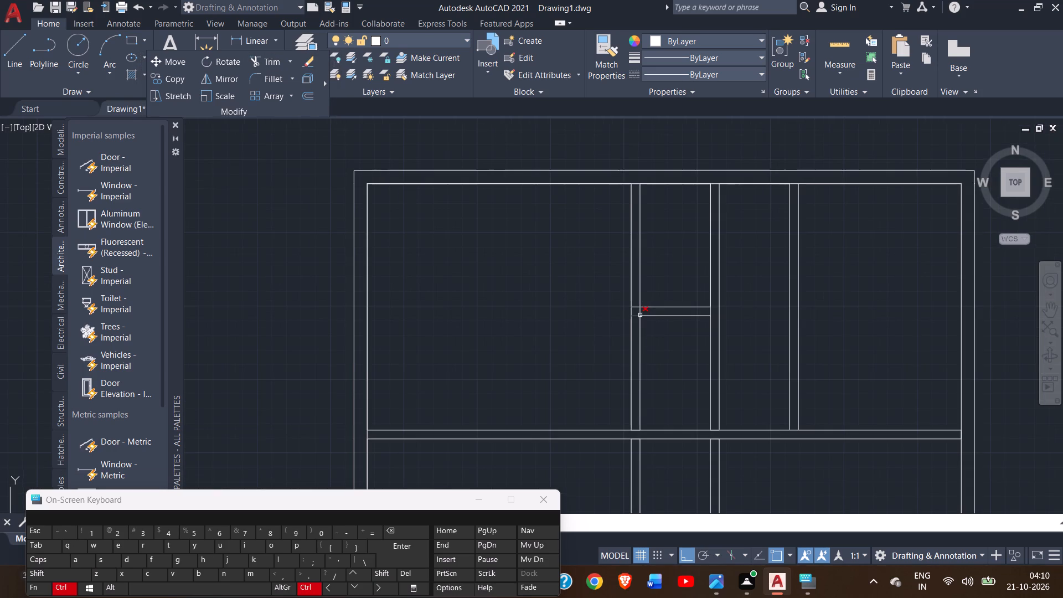
scroll(640, 315, "right", 2)
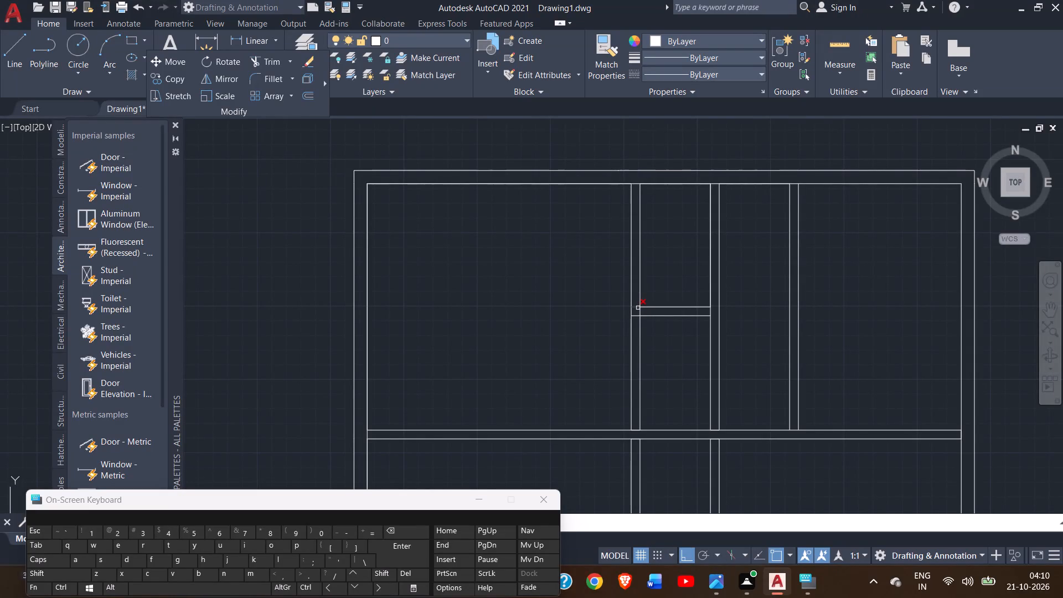
left_click(639, 308)
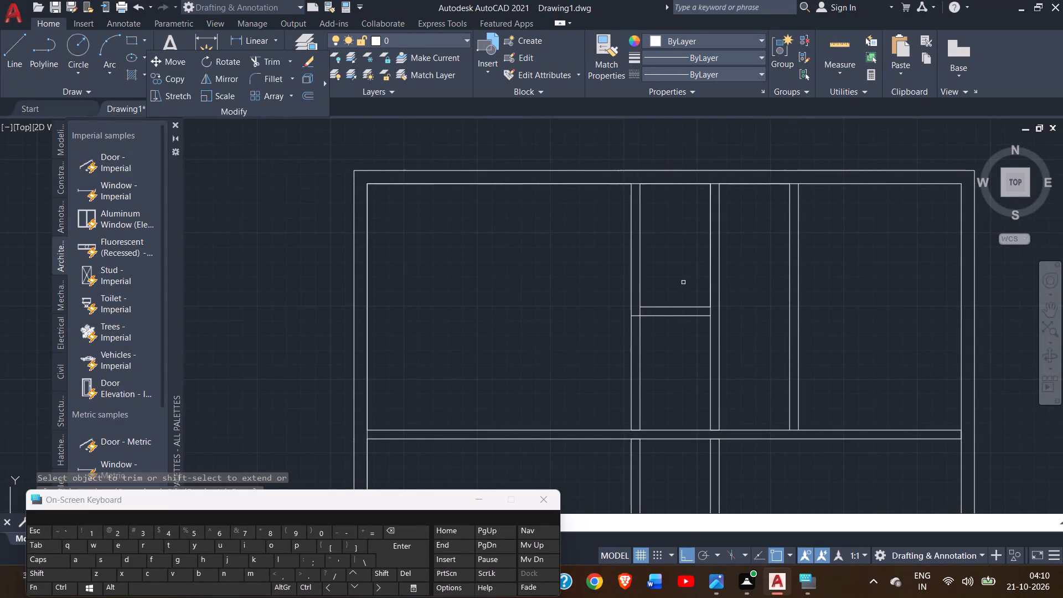
right_click(681, 282)
left_click(650, 283)
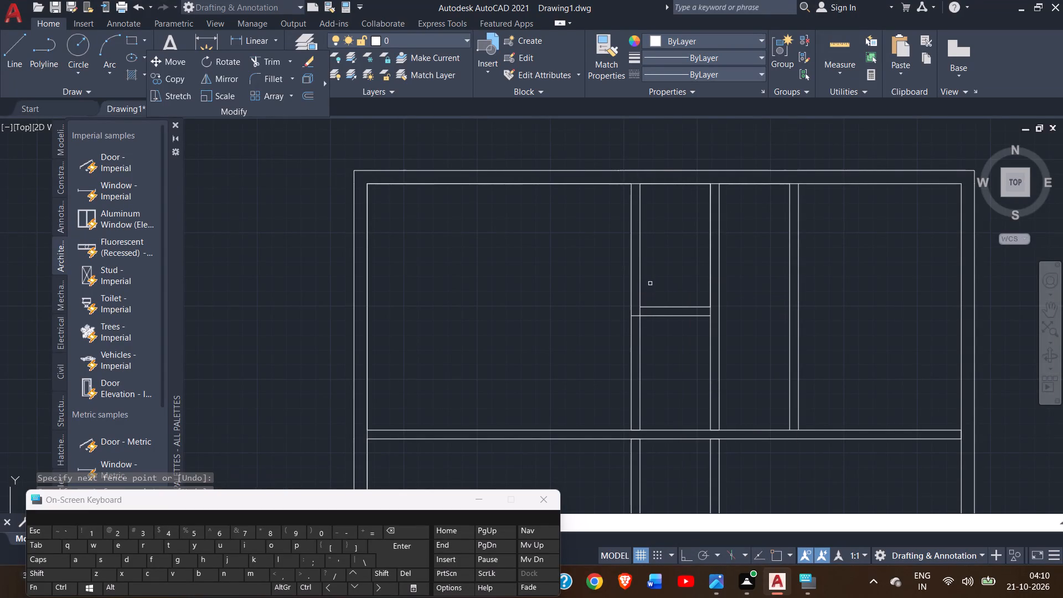
left_click(642, 311)
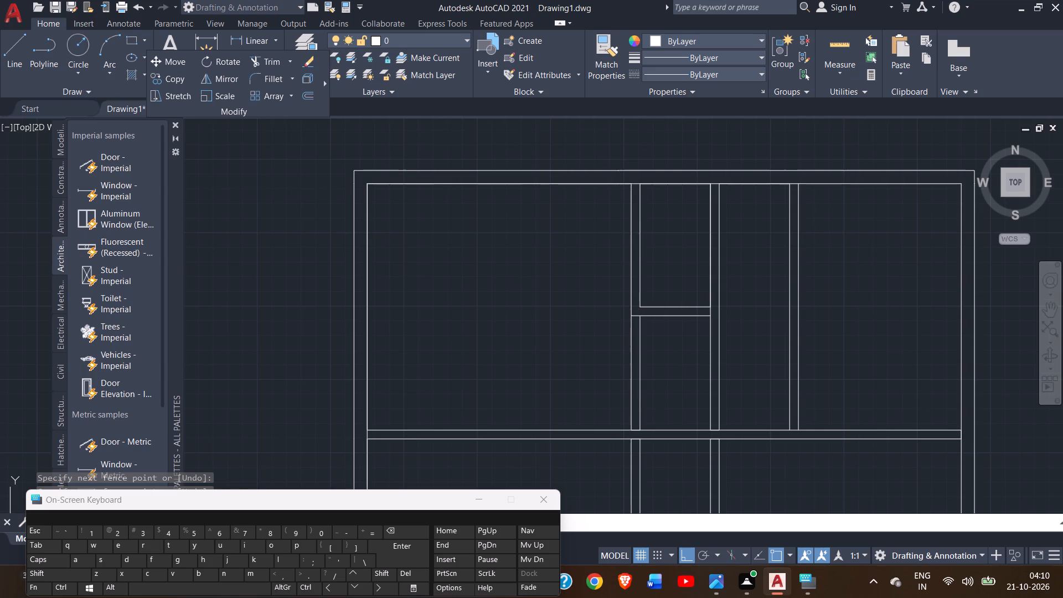
right_click(673, 248)
left_click(693, 259)
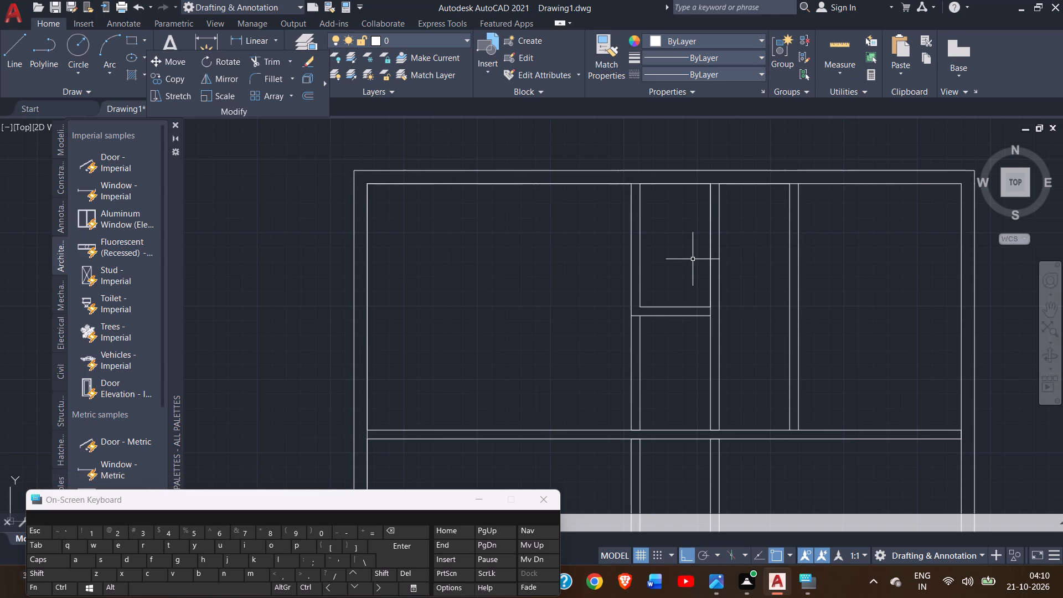
From the top of the small upper room's left partition, draw a line partway down its outer face, across its thickness, and 3' down.
left_click(7, 56)
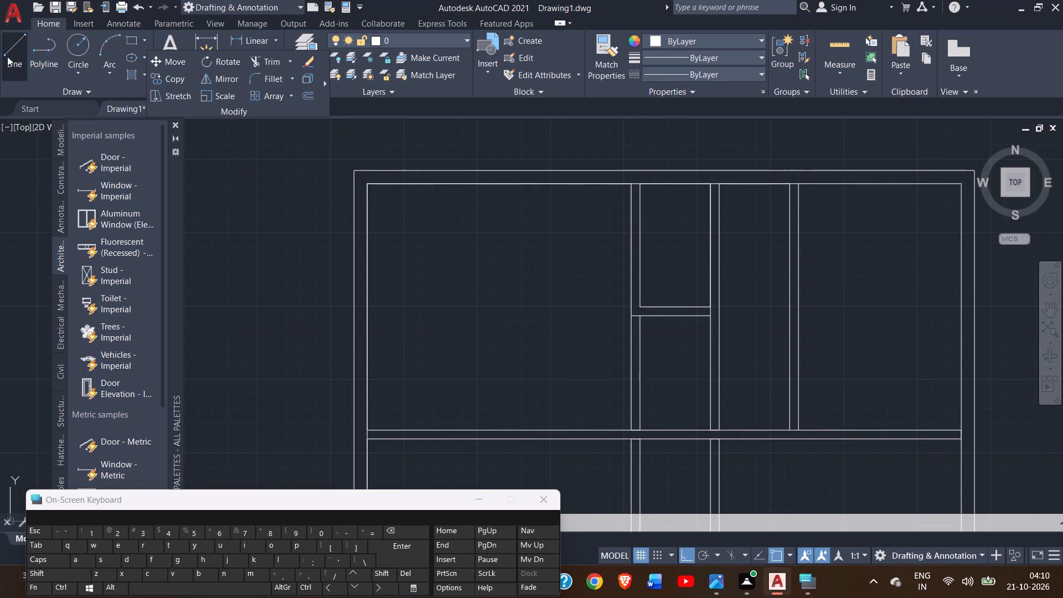
left_click(630, 187)
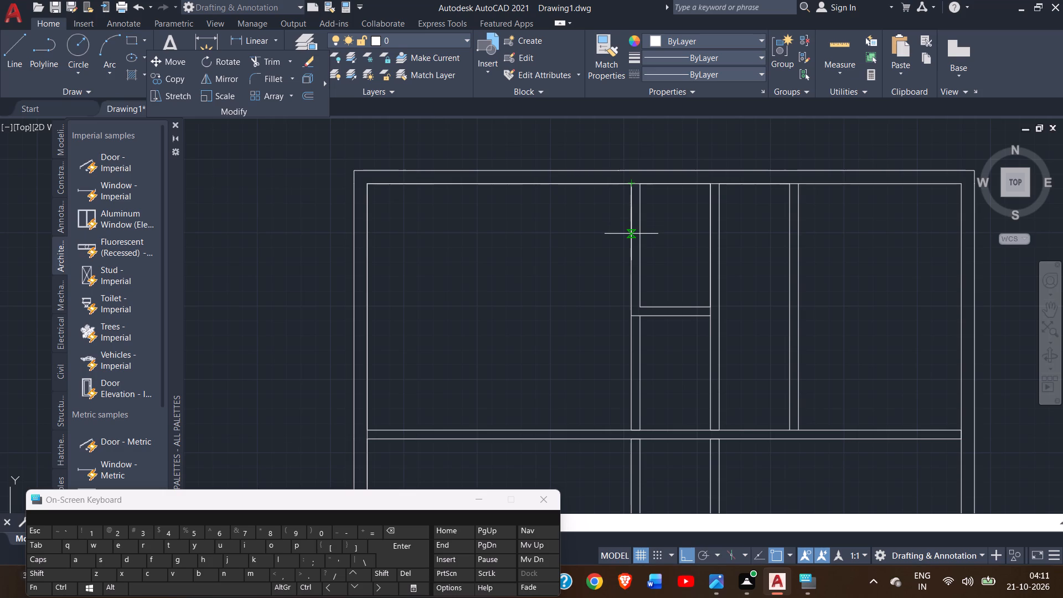
left_click(631, 239)
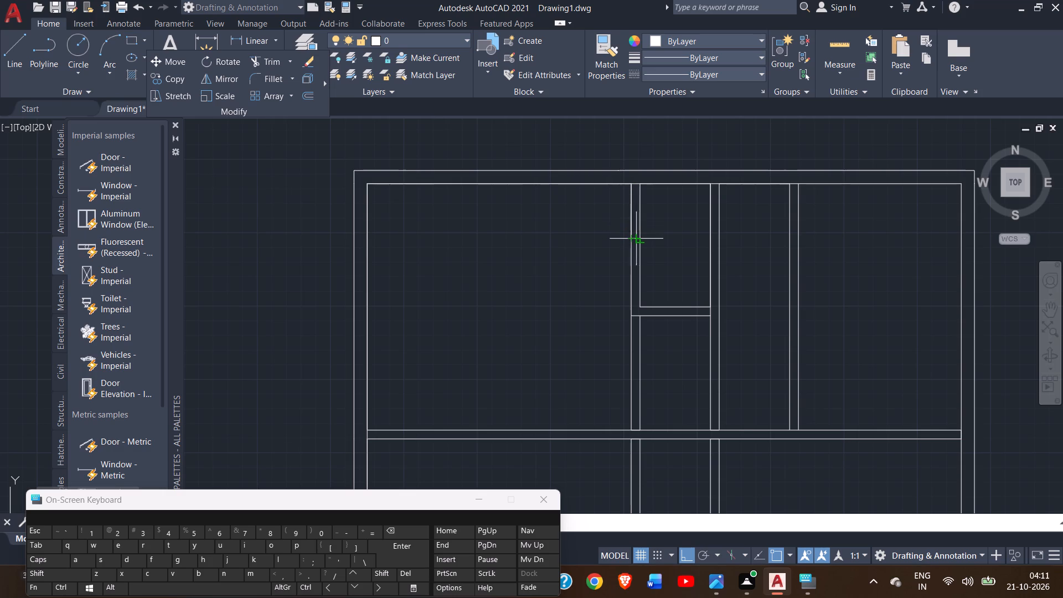
left_click(639, 240)
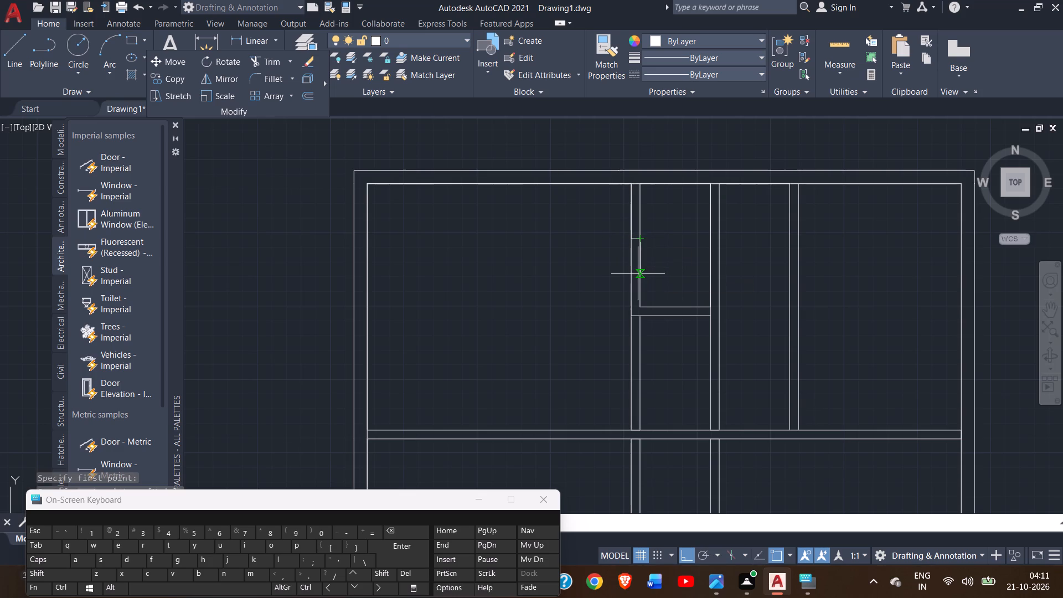
type("3'")
key("Return")
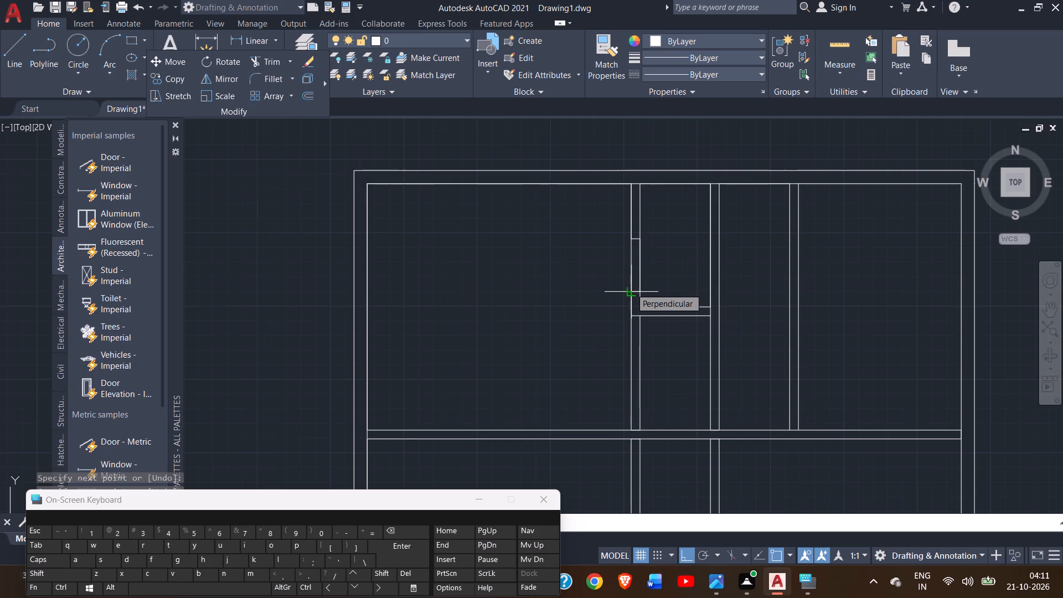
right_click(579, 280)
left_click(605, 294)
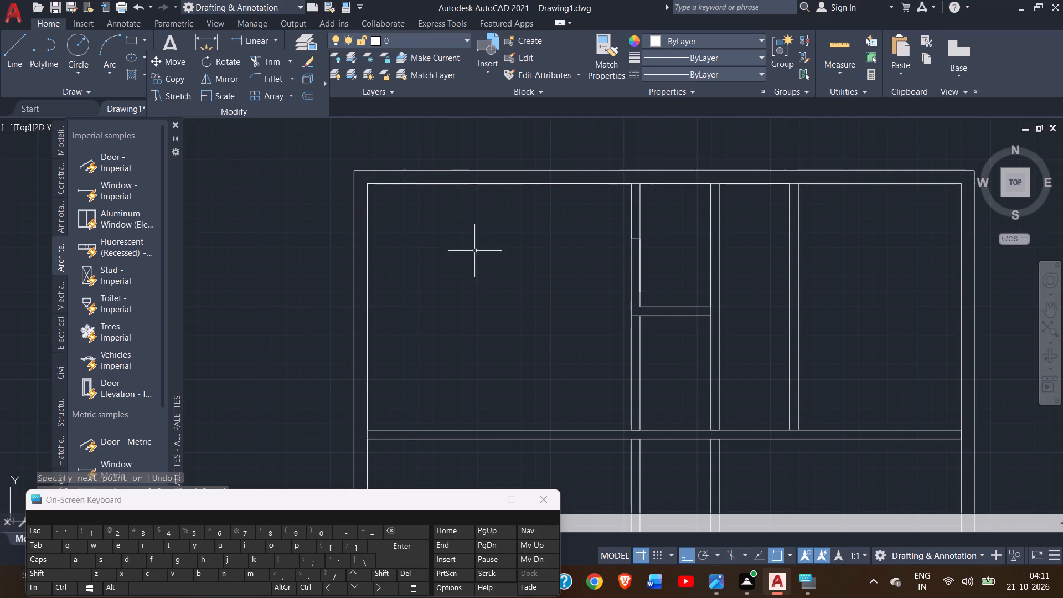
Draw a short line across the small upper room's left partition at the lower end of the 3' line.
left_click_drag(16, 58, 666, 287)
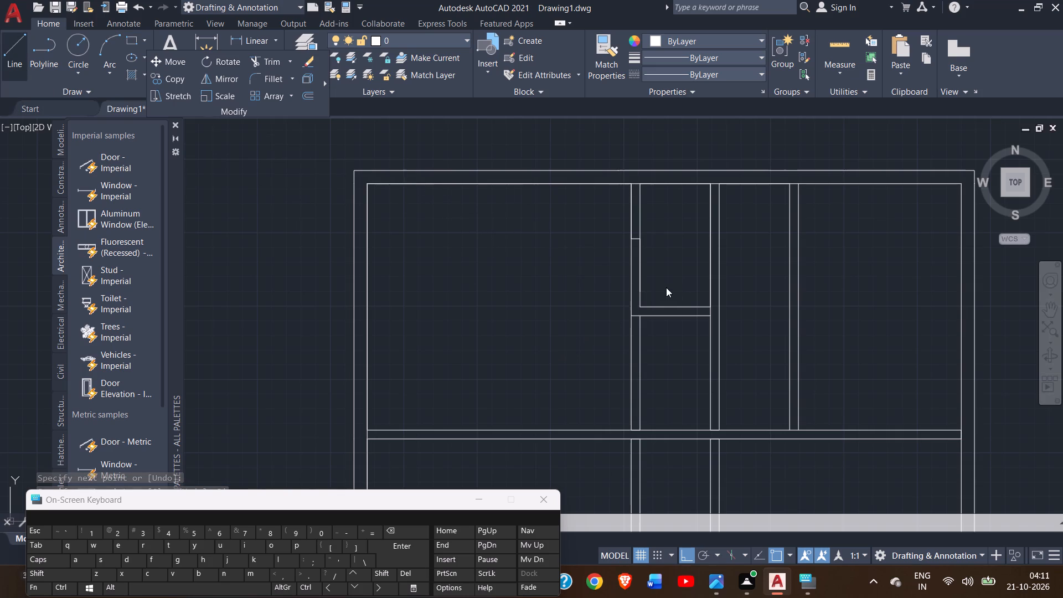
left_click_drag(666, 287, 637, 291)
double_click(18, 53)
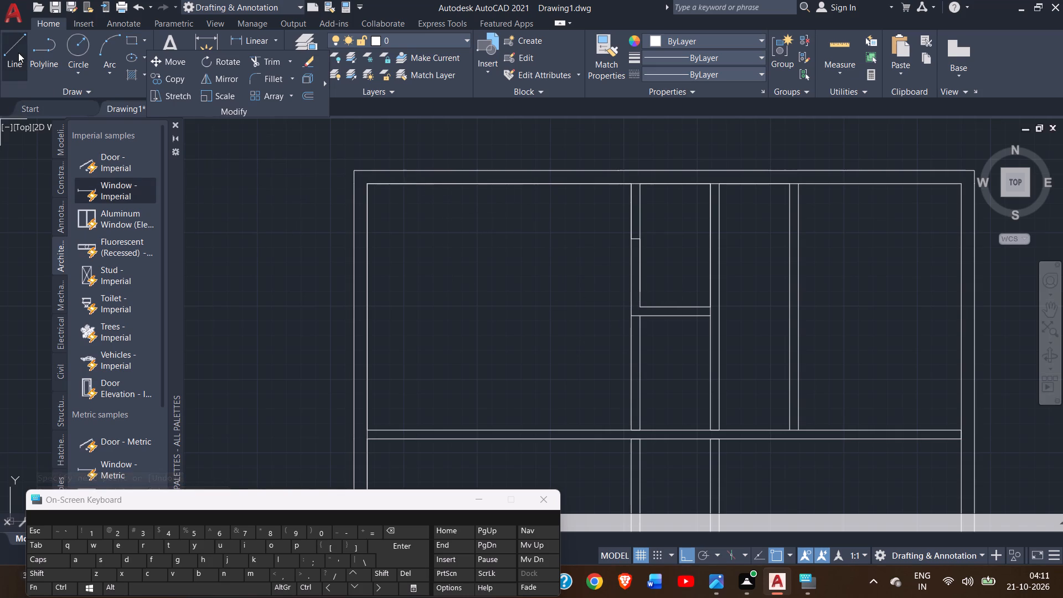
left_click(639, 290)
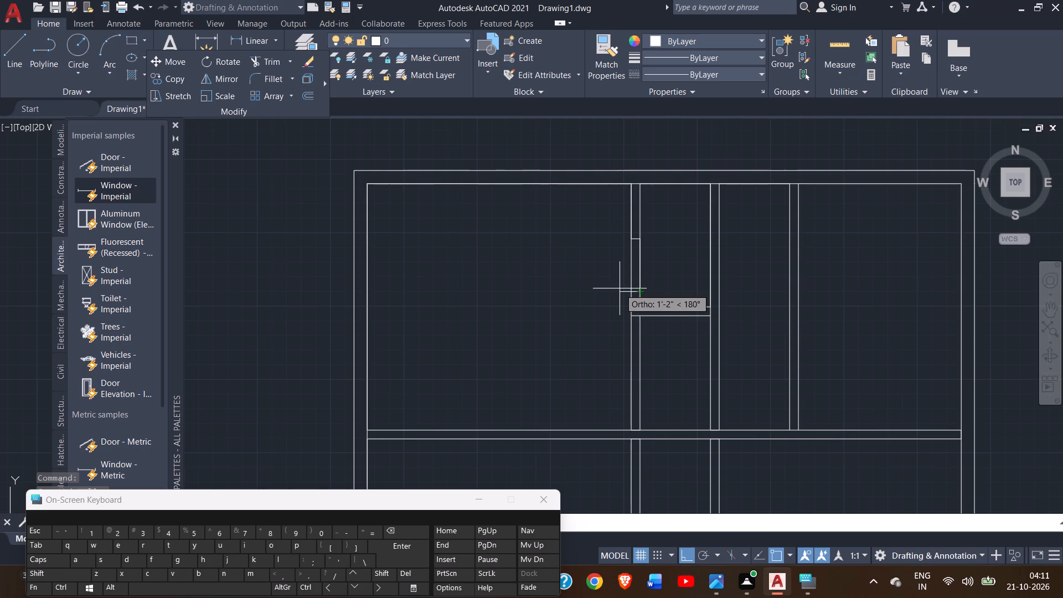
left_click(630, 289)
right_click(630, 289)
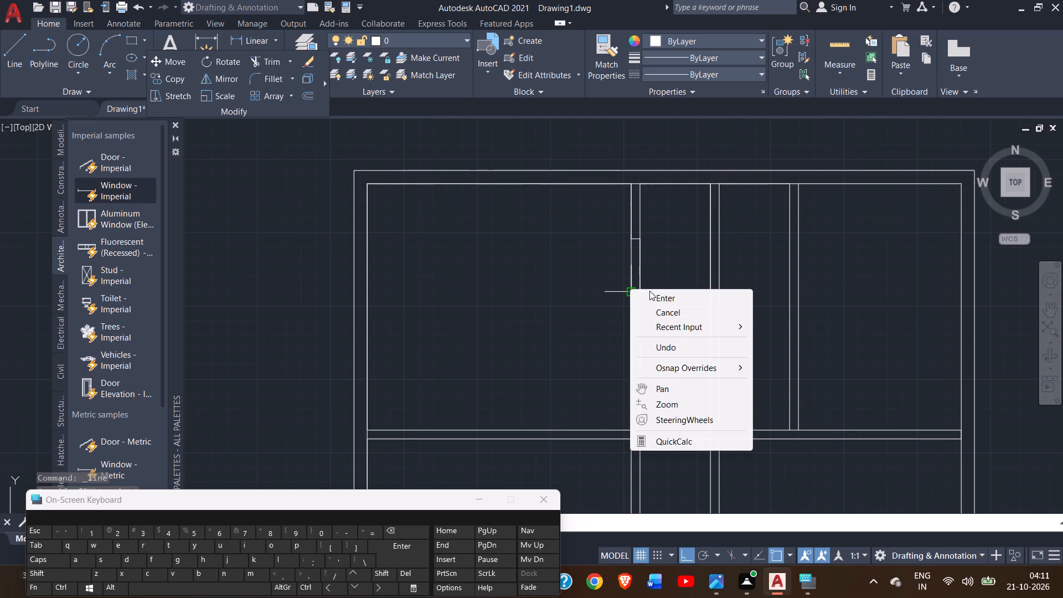
left_click(673, 301)
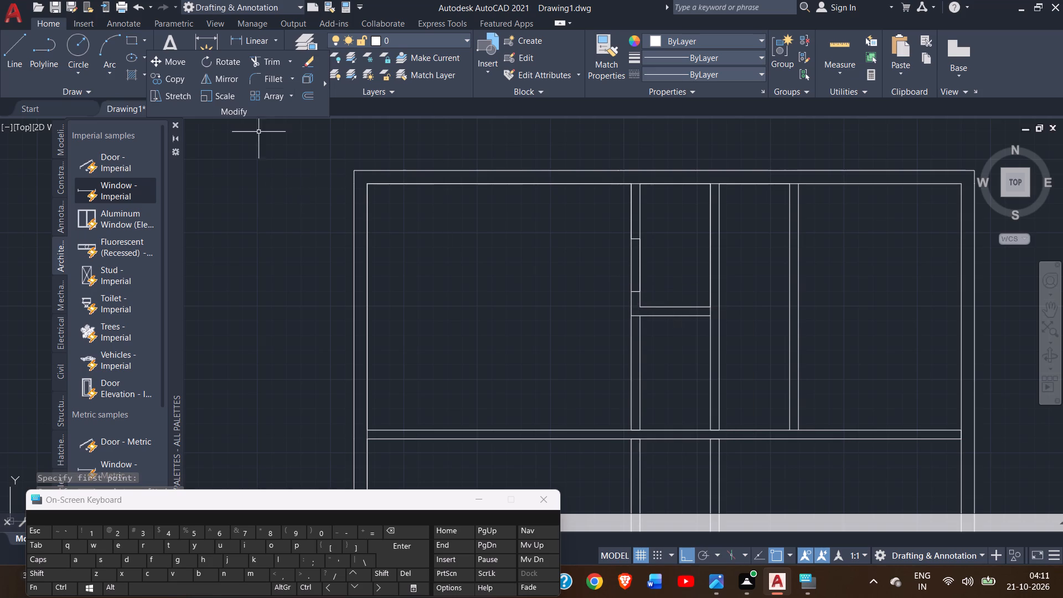
Trim both faces of the small upper room's left partition between the two cross lines to open the 3' gap.
left_click(276, 62)
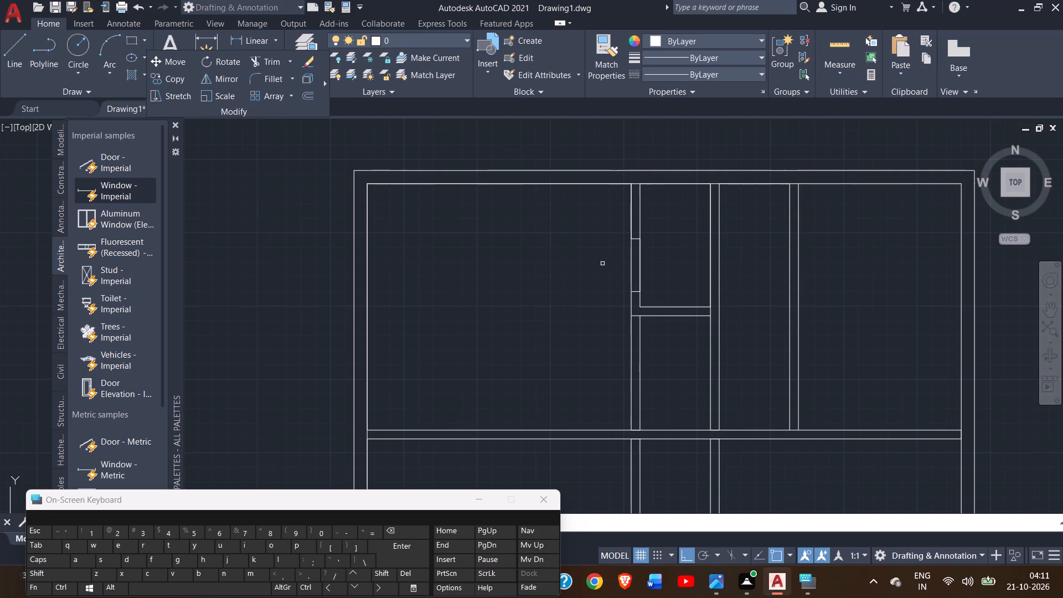
left_click_drag(602, 264, 653, 263)
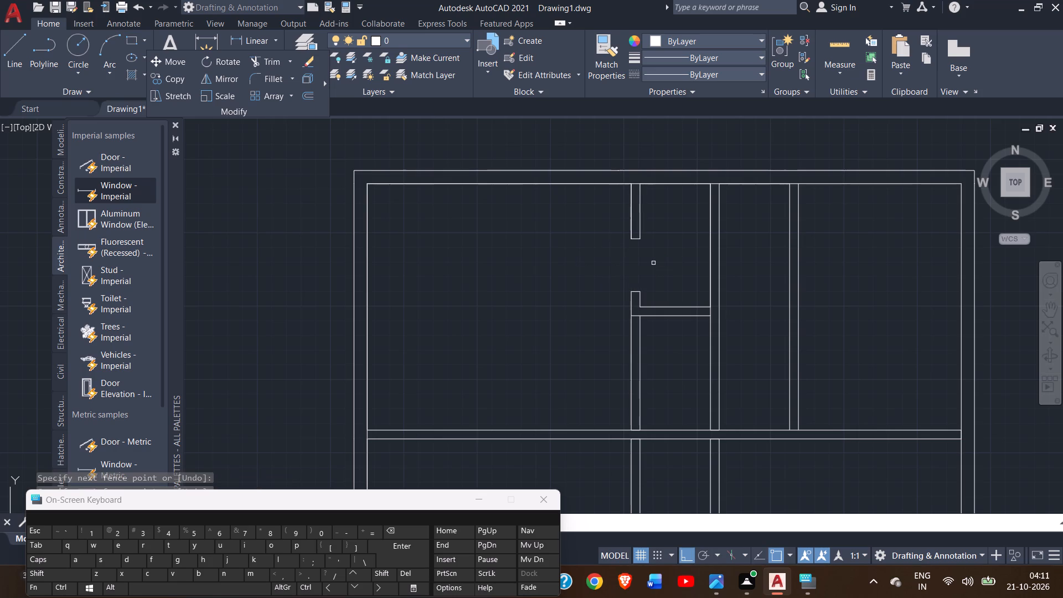
right_click(653, 263)
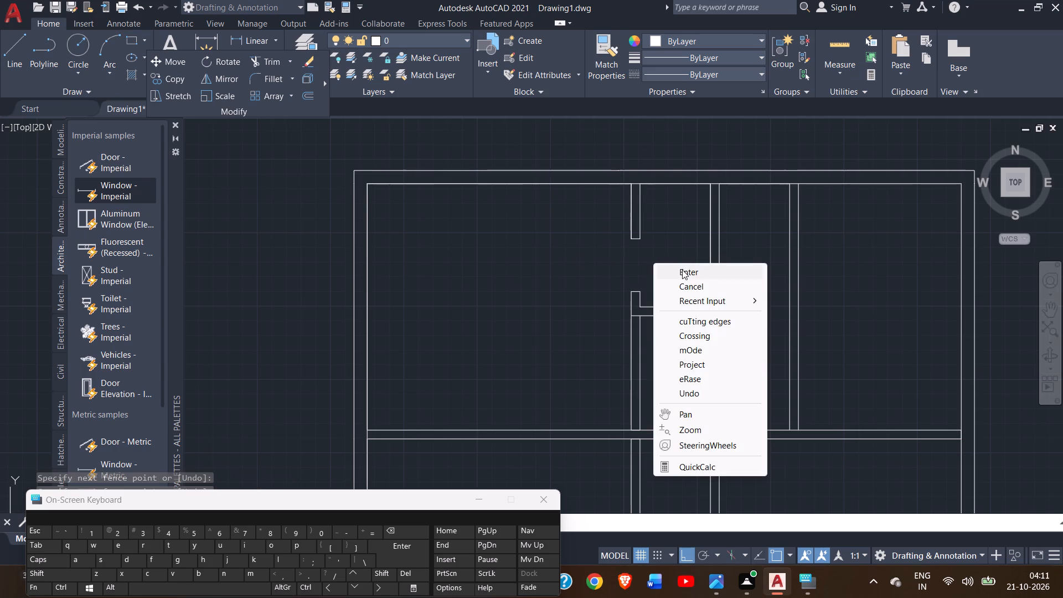
left_click(682, 270)
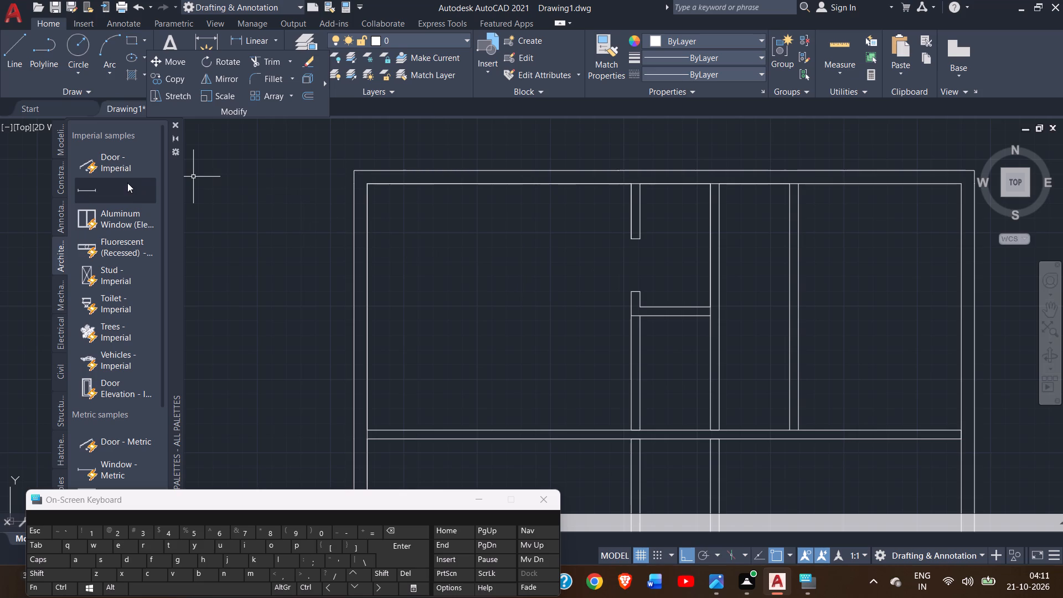
From the 6" horizontal partition's lower junction, draw a line 1' down the left partition's outer face and across its thickness.
left_click(17, 47)
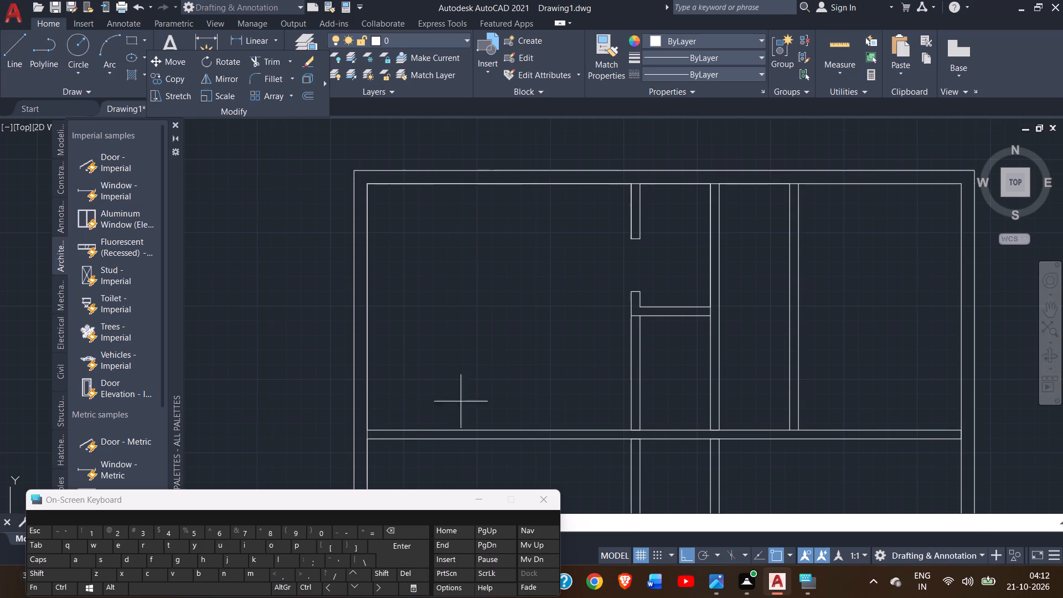
left_click(633, 319)
type("2'")
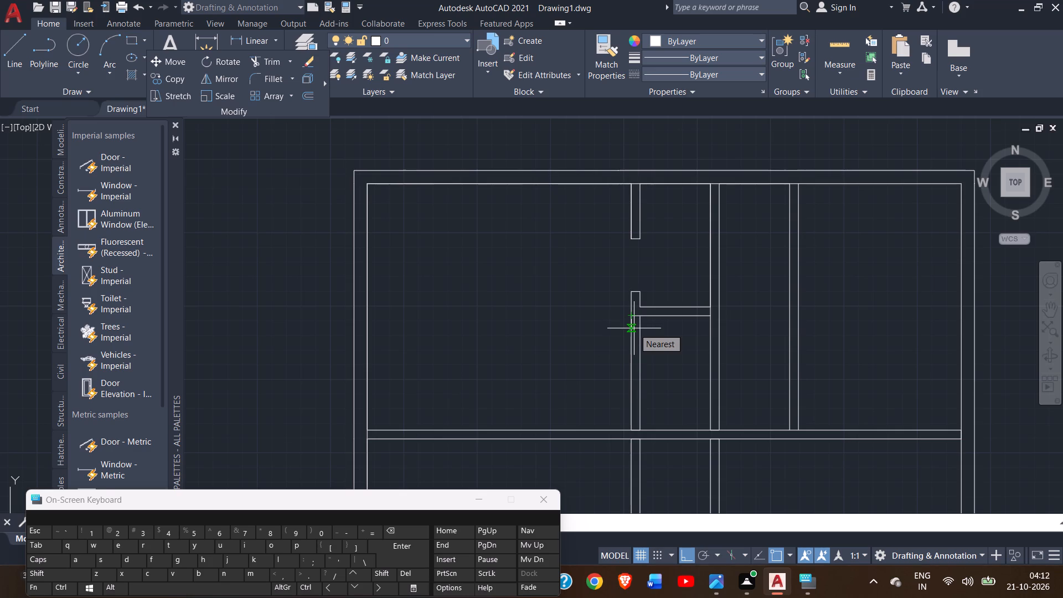
key("Return")
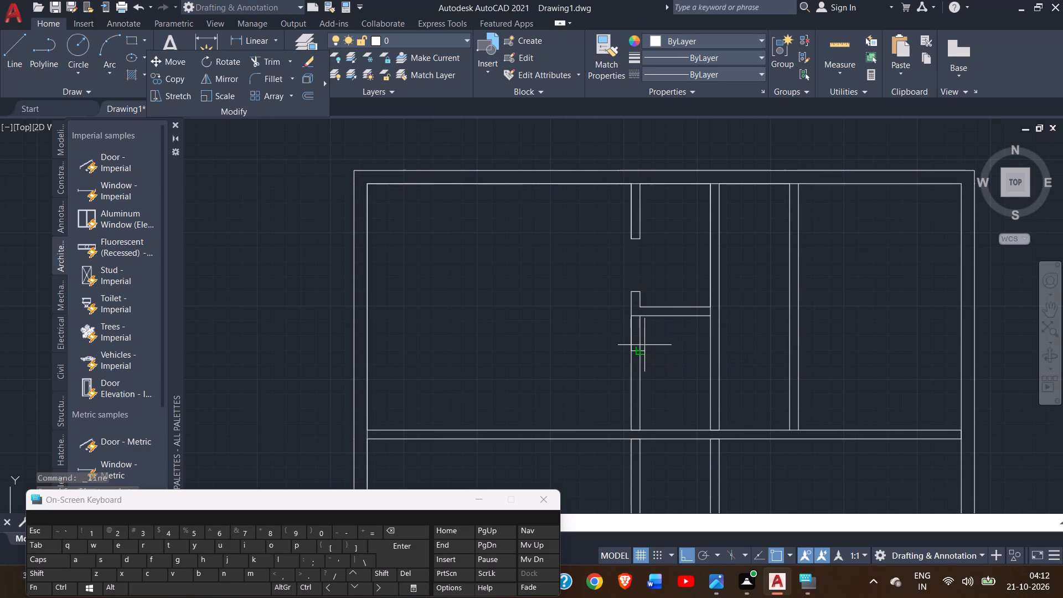
key("ctrl+z")
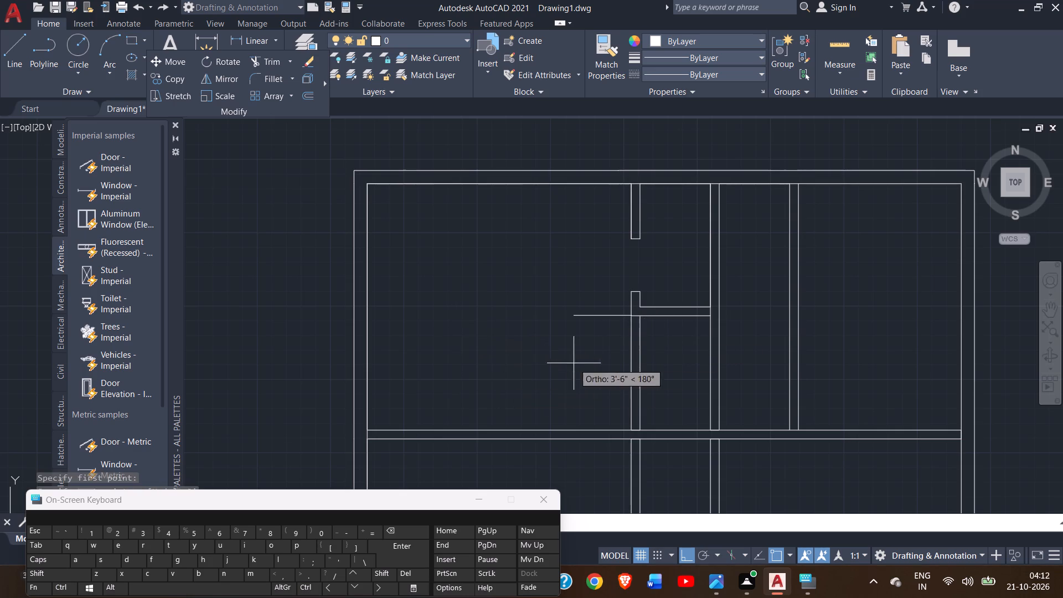
type("1'")
key("Return")
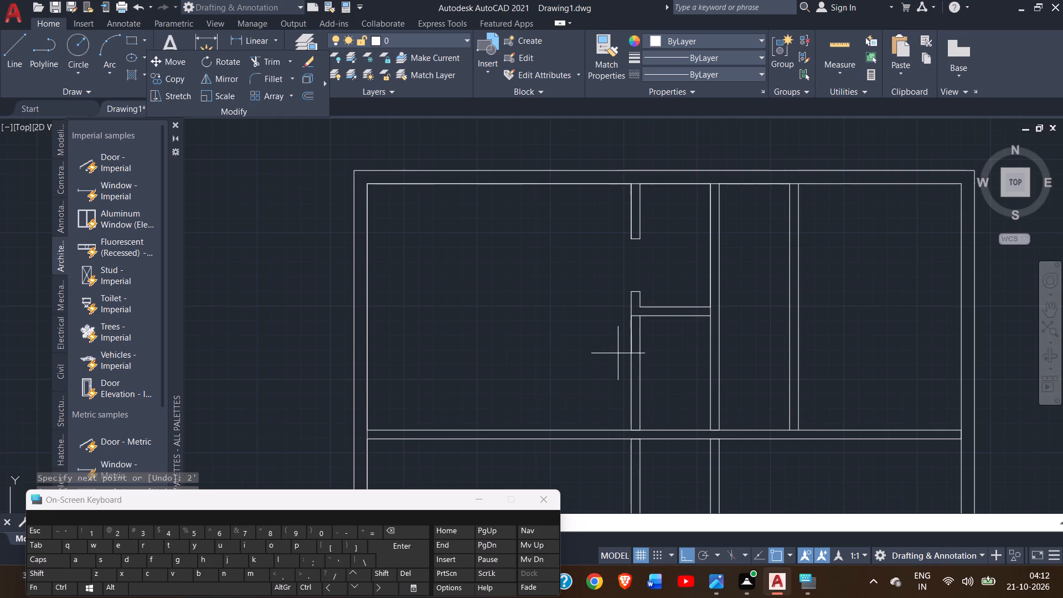
left_click(644, 331)
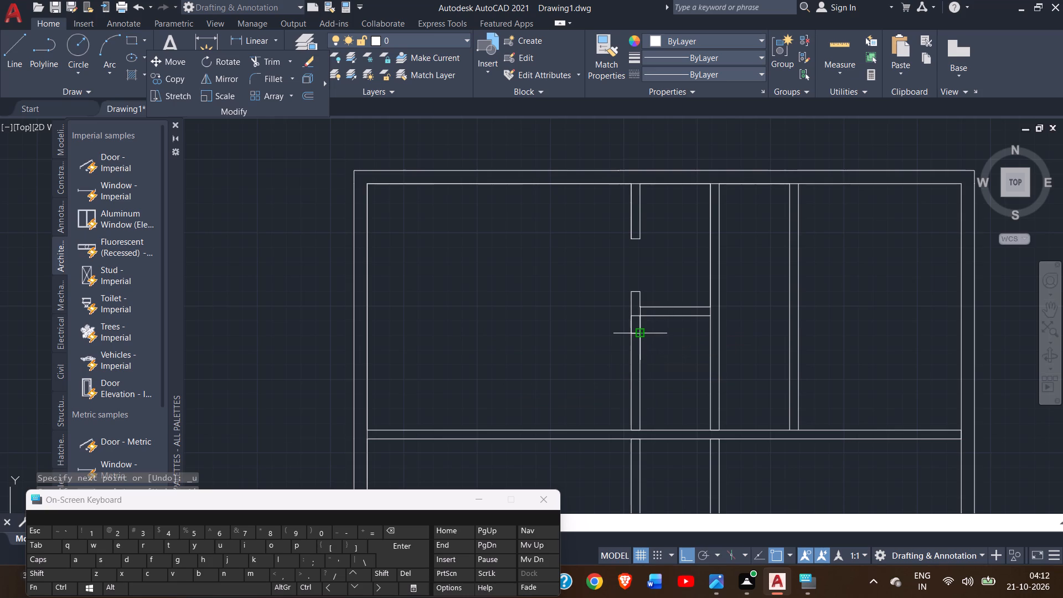
right_click(644, 331)
left_click(674, 343)
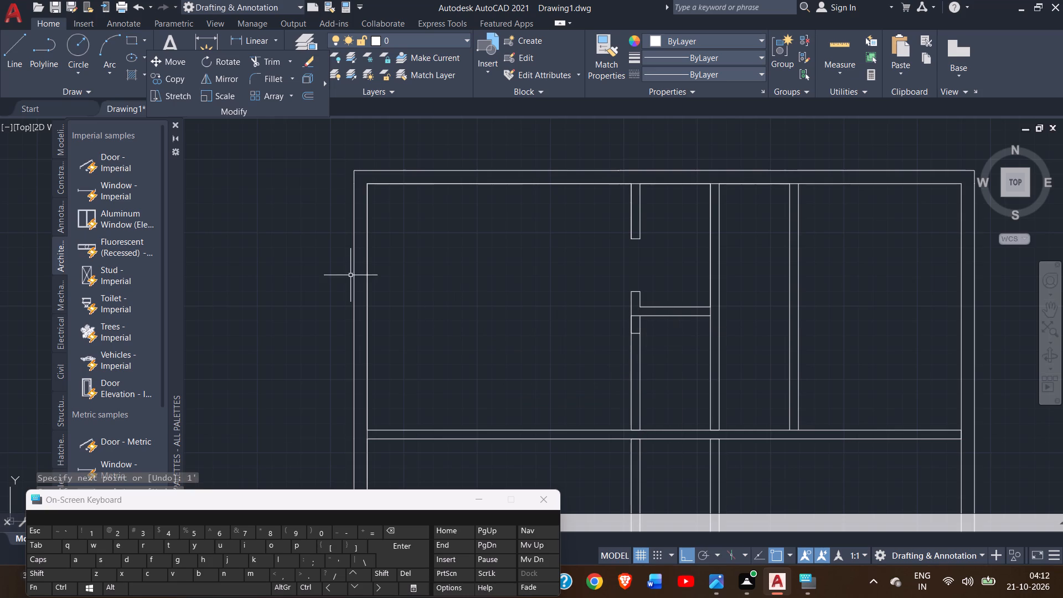
From the new cross line, draw a line 2.5' down the left partition's inner face and across to its outer face.
left_click(17, 66)
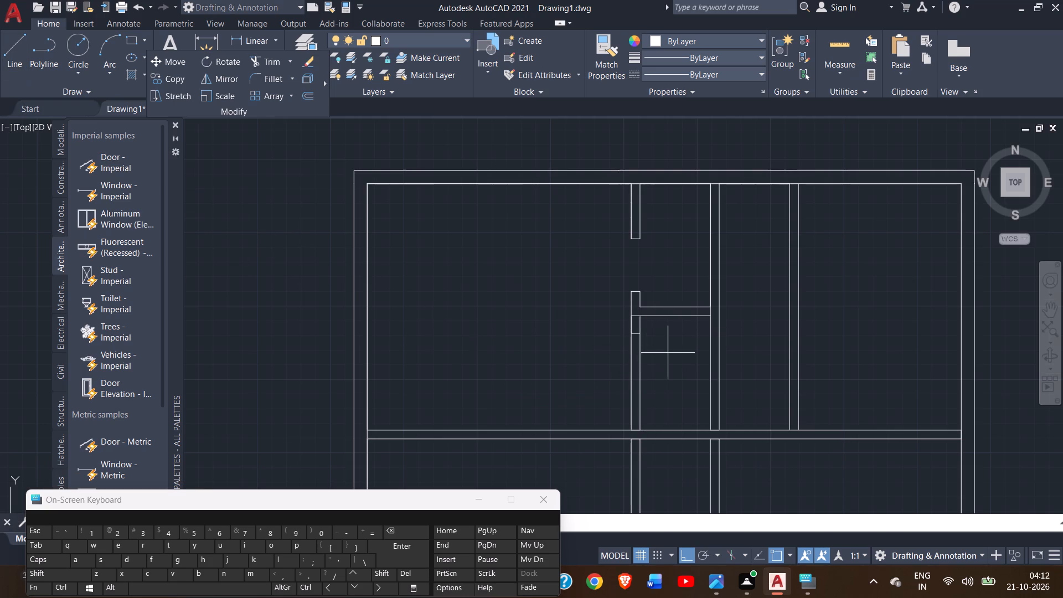
left_click(643, 335)
type("2.5'")
key("Return")
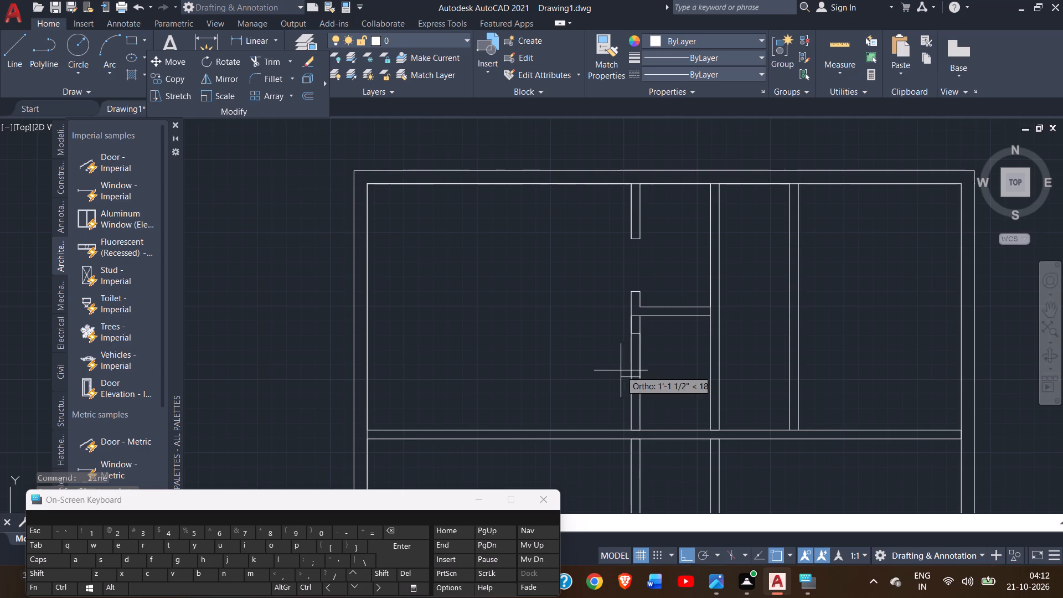
left_click(633, 376)
right_click(633, 376)
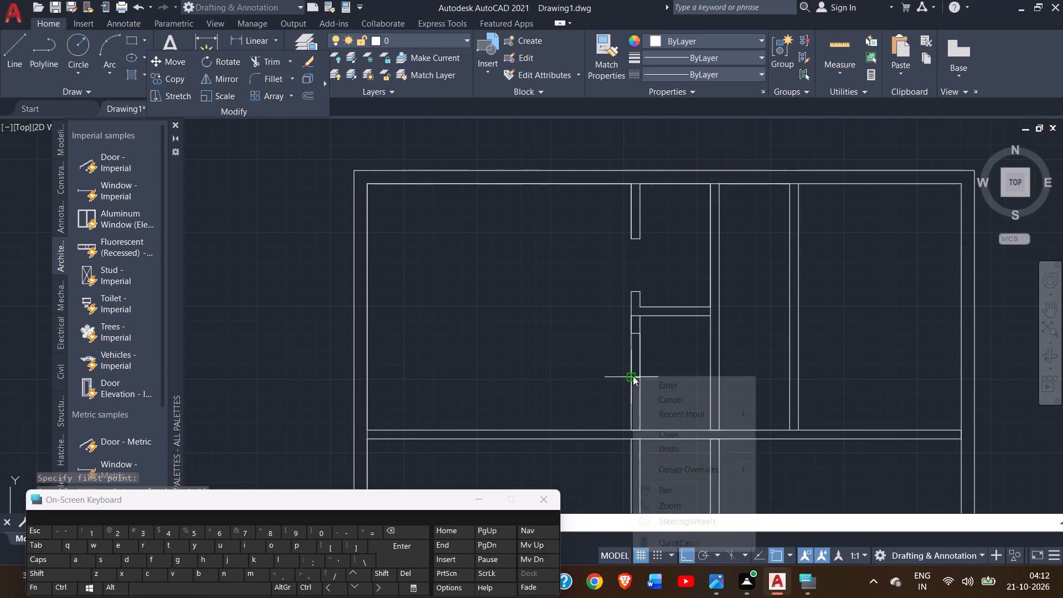
left_click(679, 391)
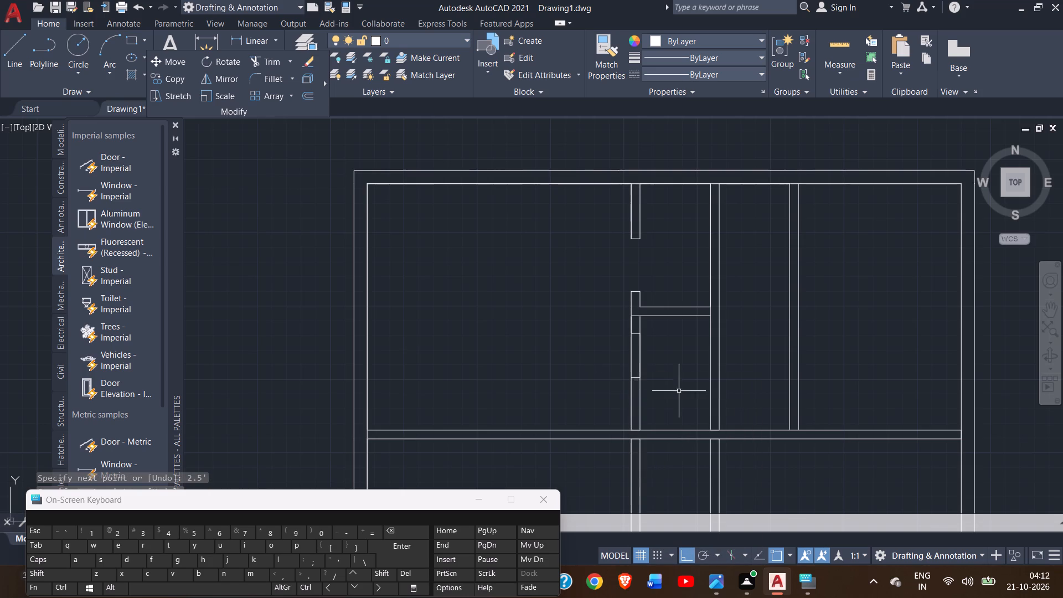
Trim both faces of the left partition between the two lower cross lines to open the 2.5' gap.
left_click(257, 60)
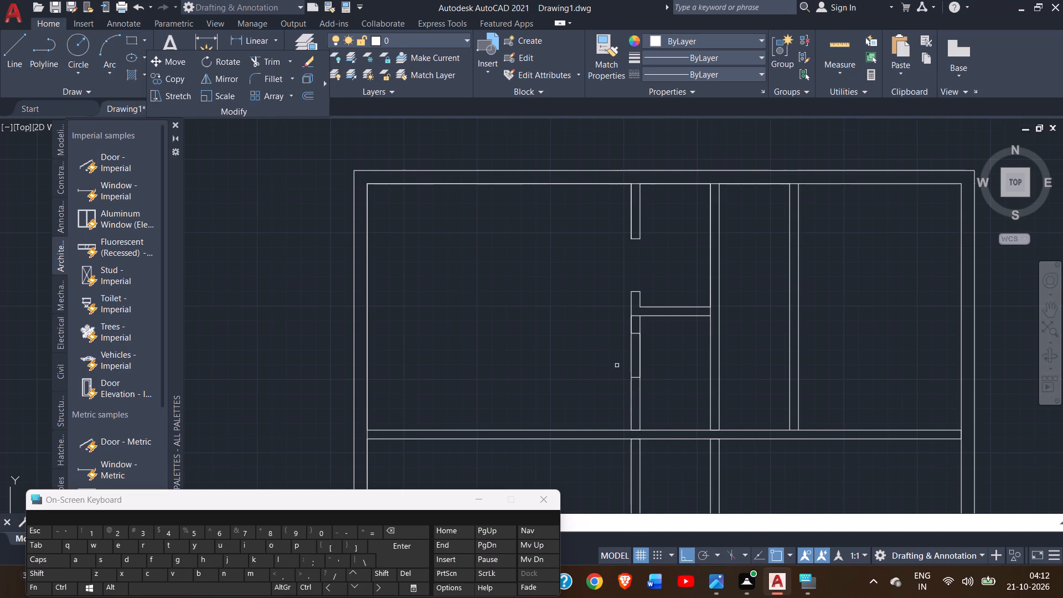
left_click_drag(617, 365, 671, 361)
left_click(671, 361)
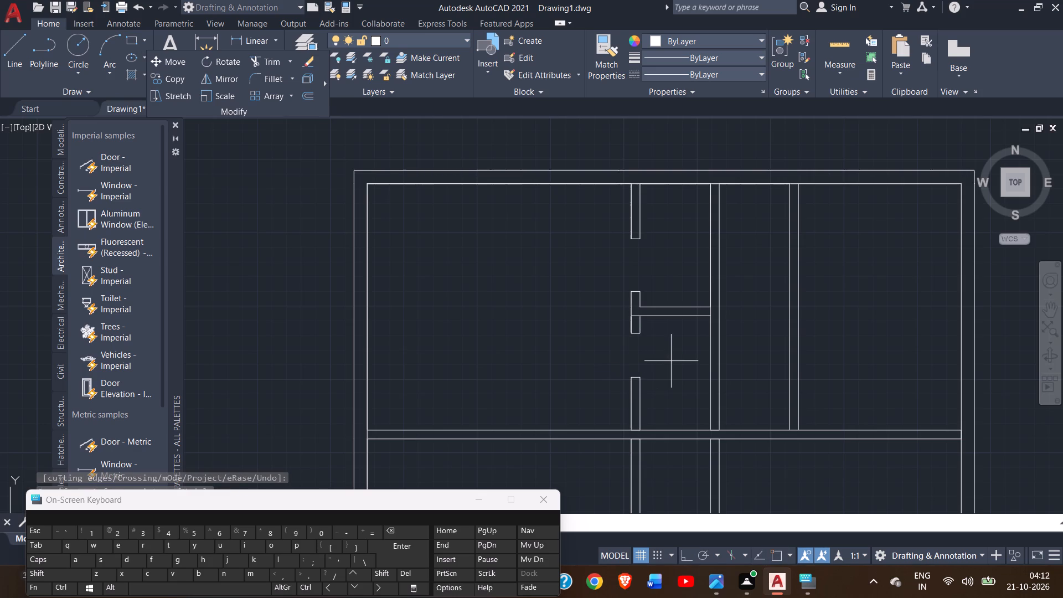
right_click(671, 361)
left_click(701, 368)
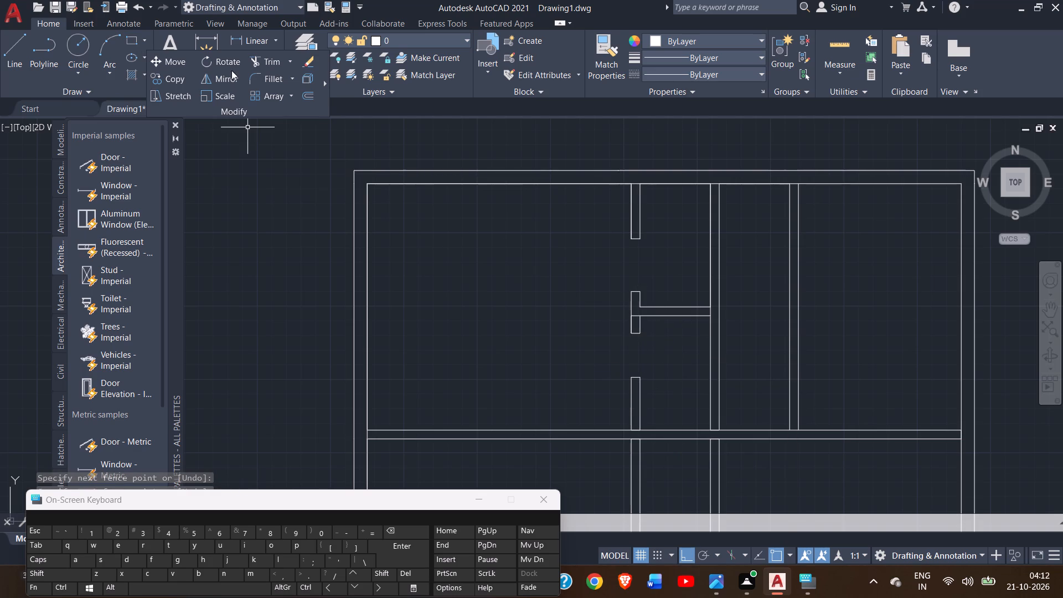
Trim the leftover line crossing the left partition stub where it meets the 6" horizontal partition.
left_click(253, 60)
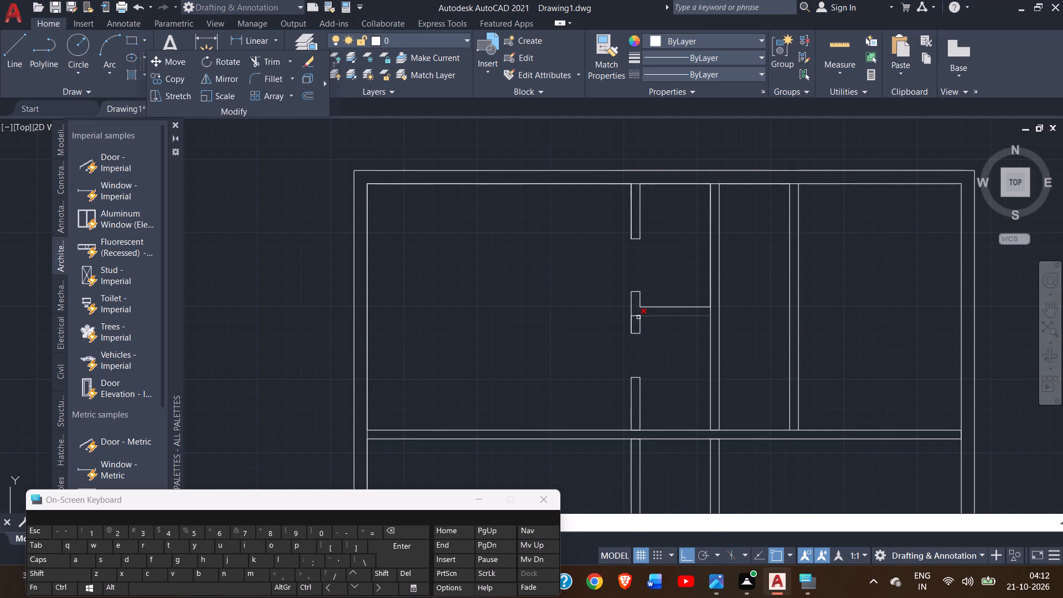
left_click(637, 317)
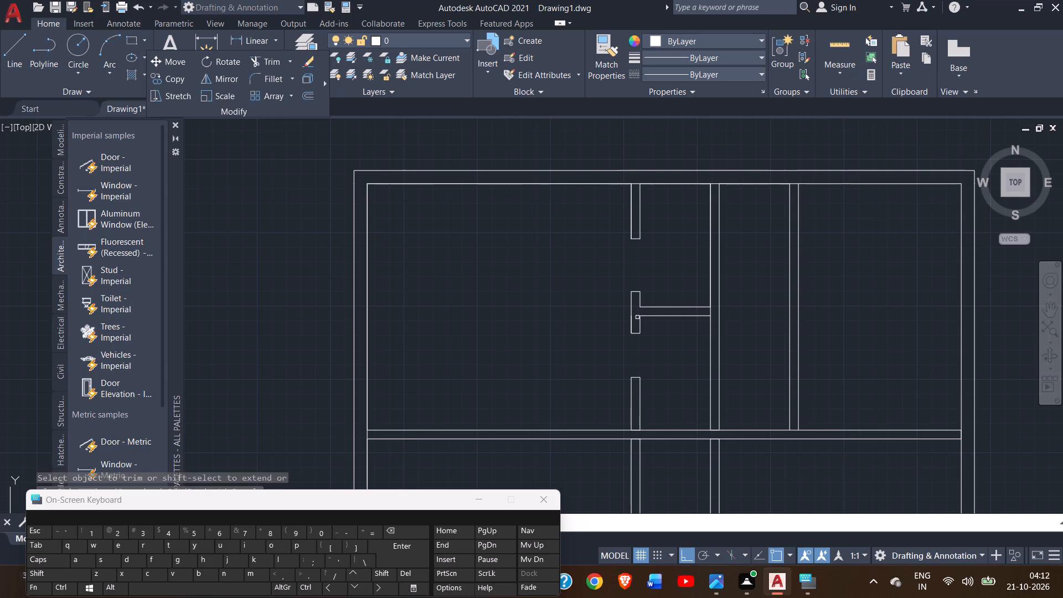
right_click(451, 269)
left_click(480, 283)
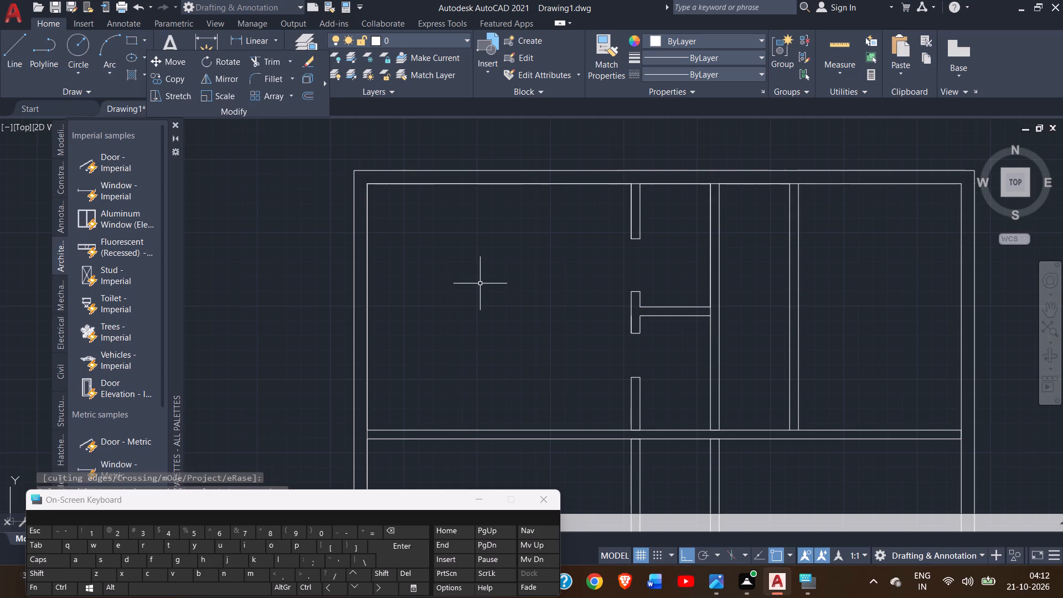
Draw a line across the thickness of the long horizontal partition, 1' right of its junction with the left vertical partition.
left_click(4, 54)
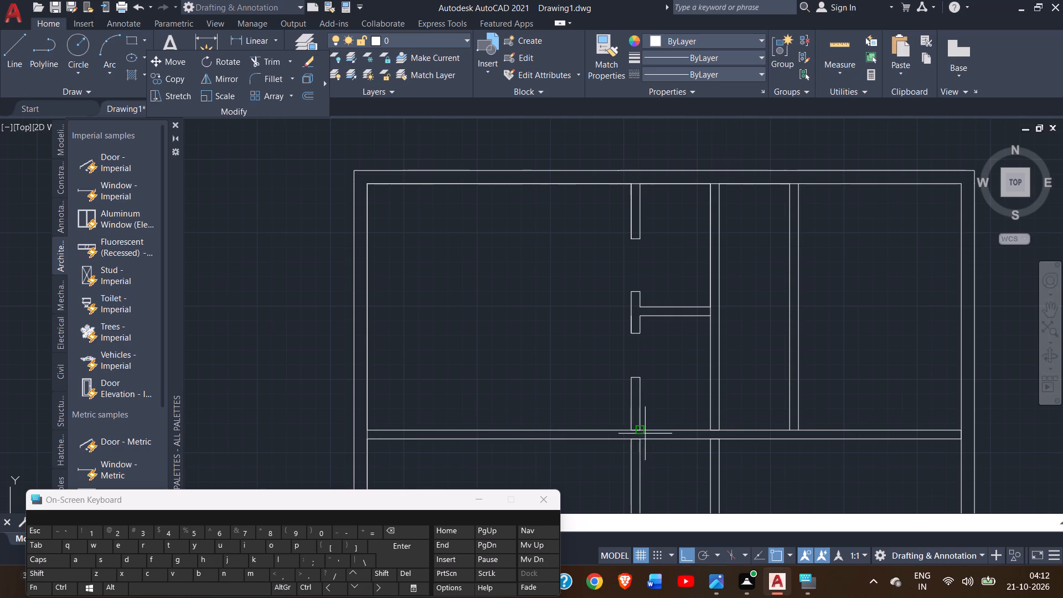
left_click(643, 429)
key("1")
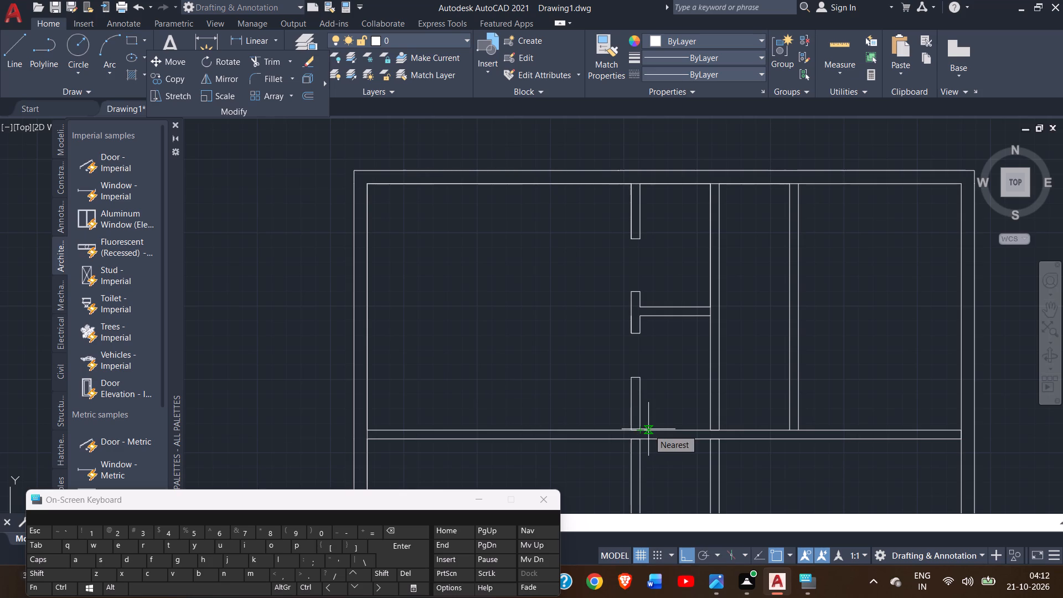
key("apostrophe")
key("Return")
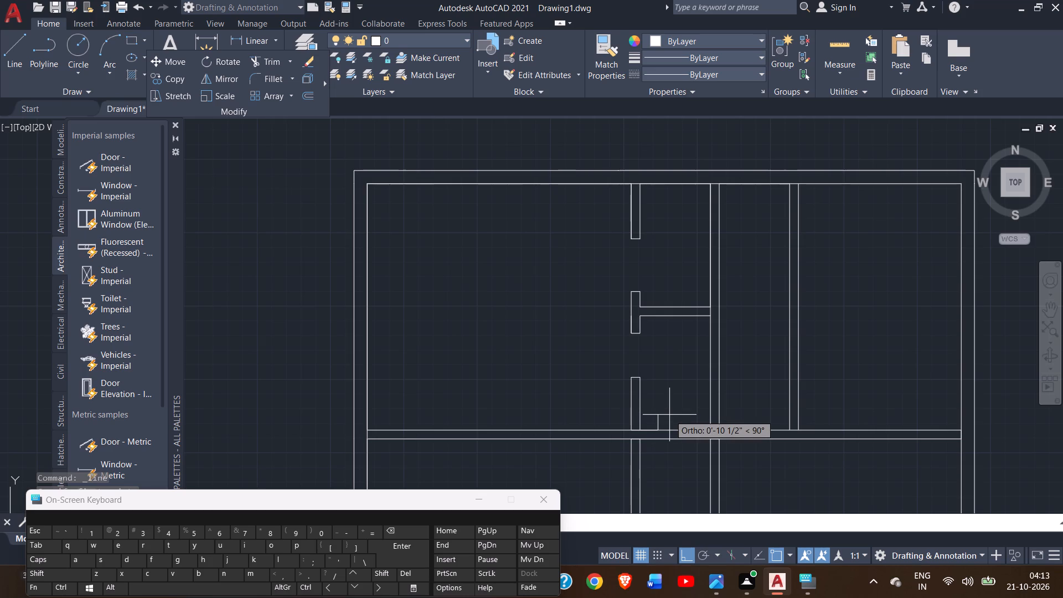
key("ctrl+z")
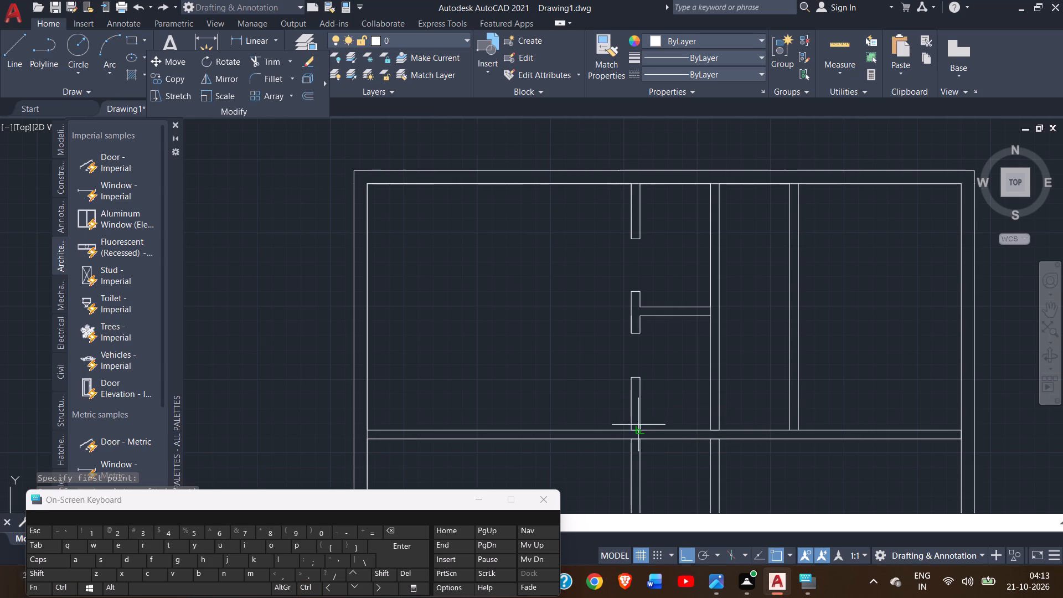
left_click_drag(641, 427, 648, 426)
type("1'")
key("Return")
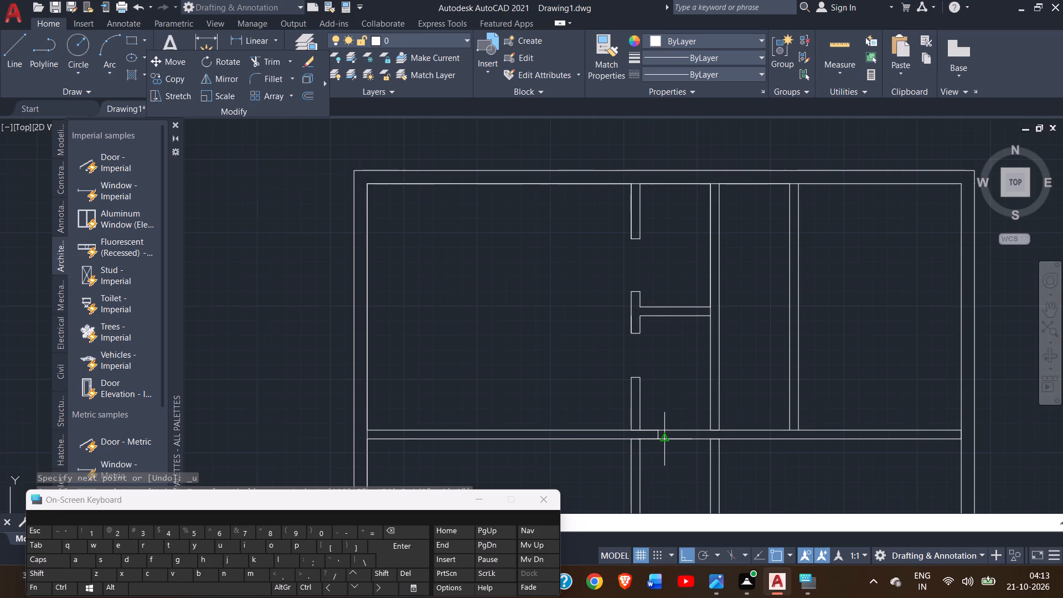
left_click(663, 441)
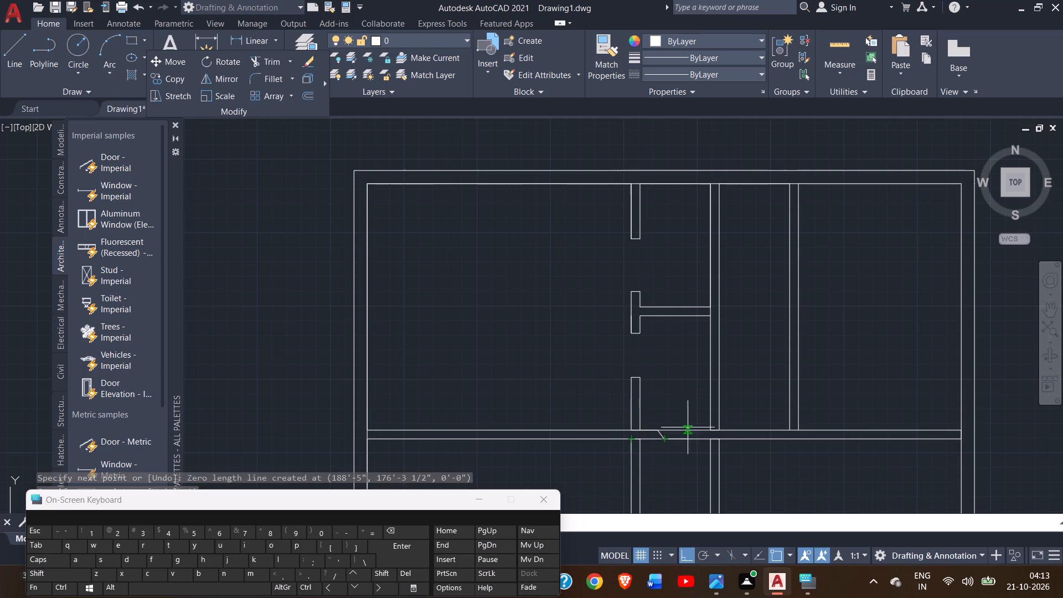
key("ctrl+z")
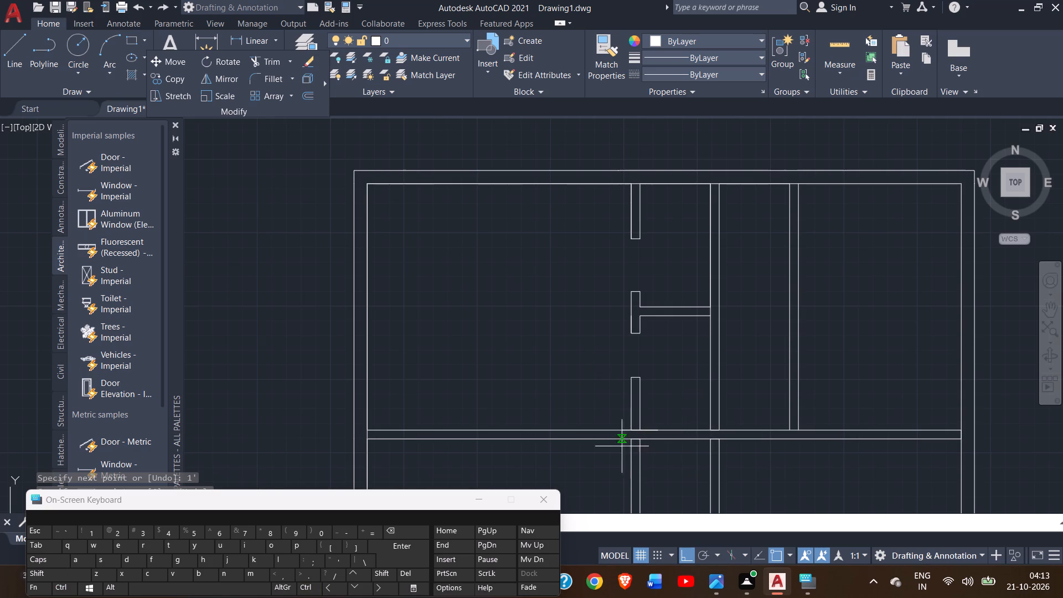
left_click(660, 443)
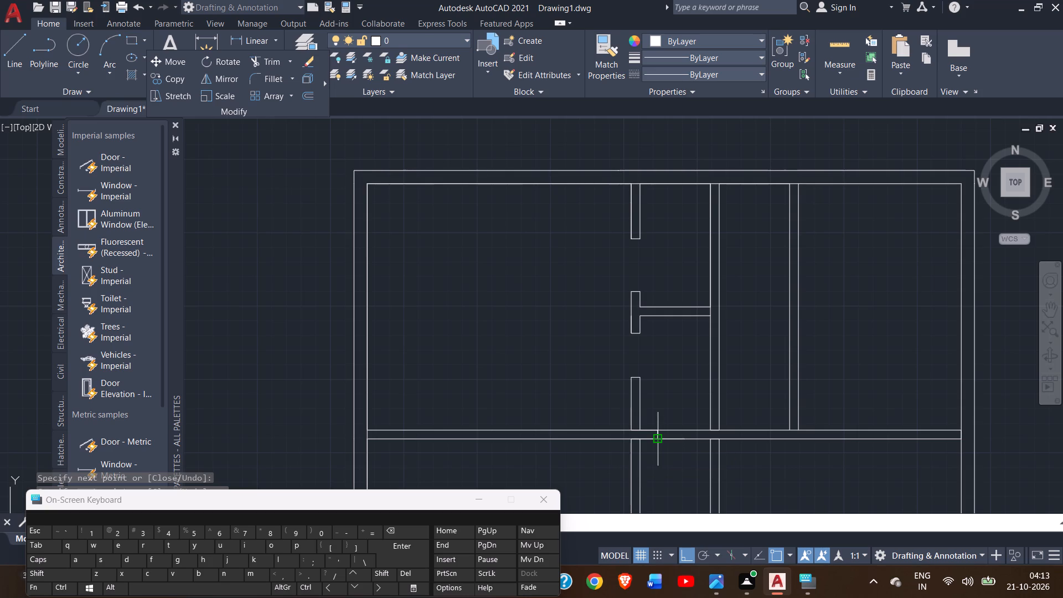
right_click(691, 456)
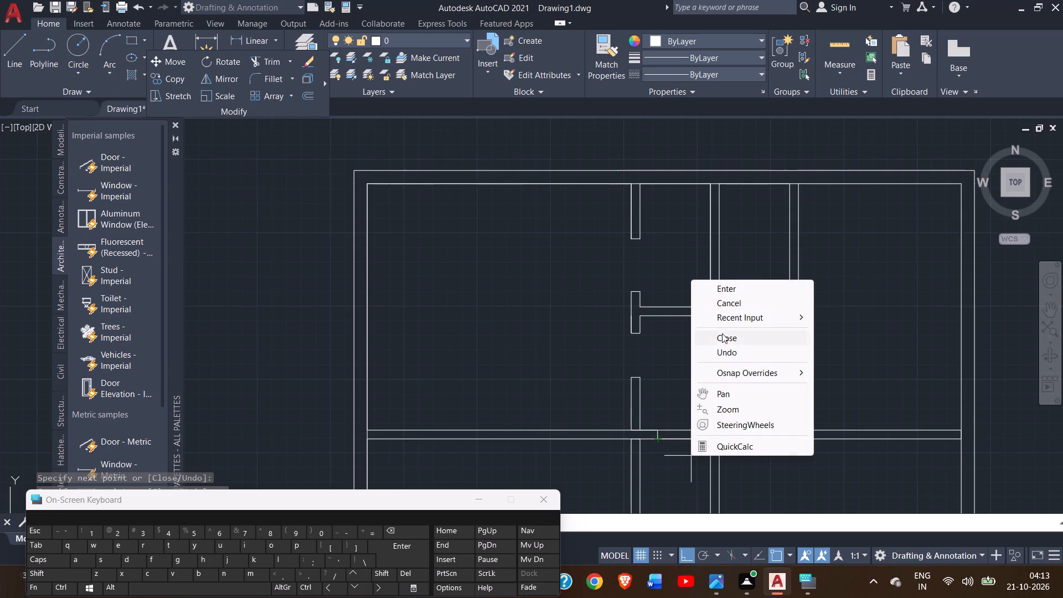
left_click(732, 294)
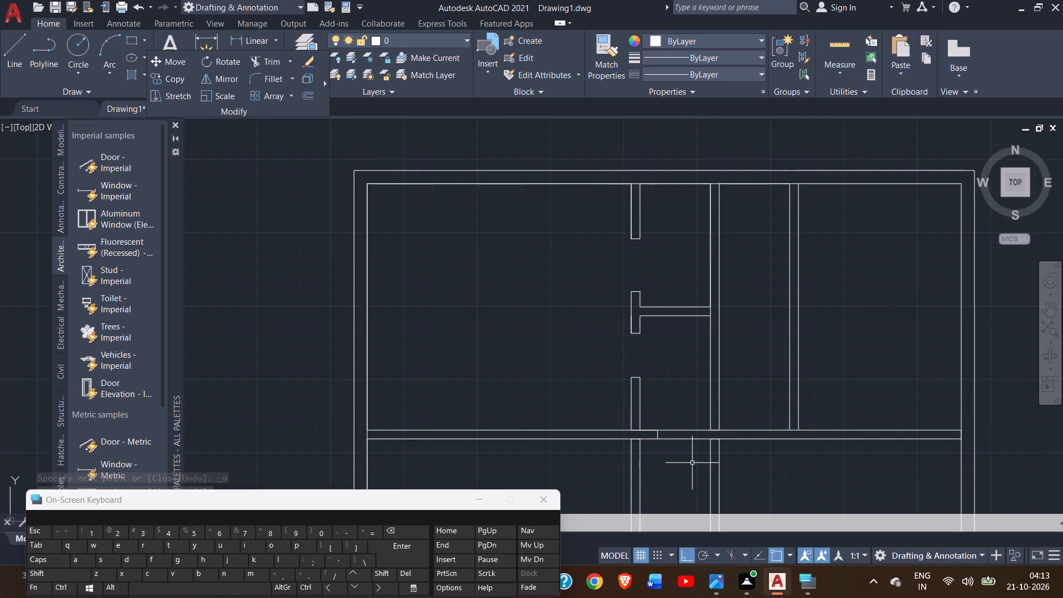
From the top of the new cross line, draw a 2.5' line to the right along the horizontal partition's upper face.
left_click(10, 60)
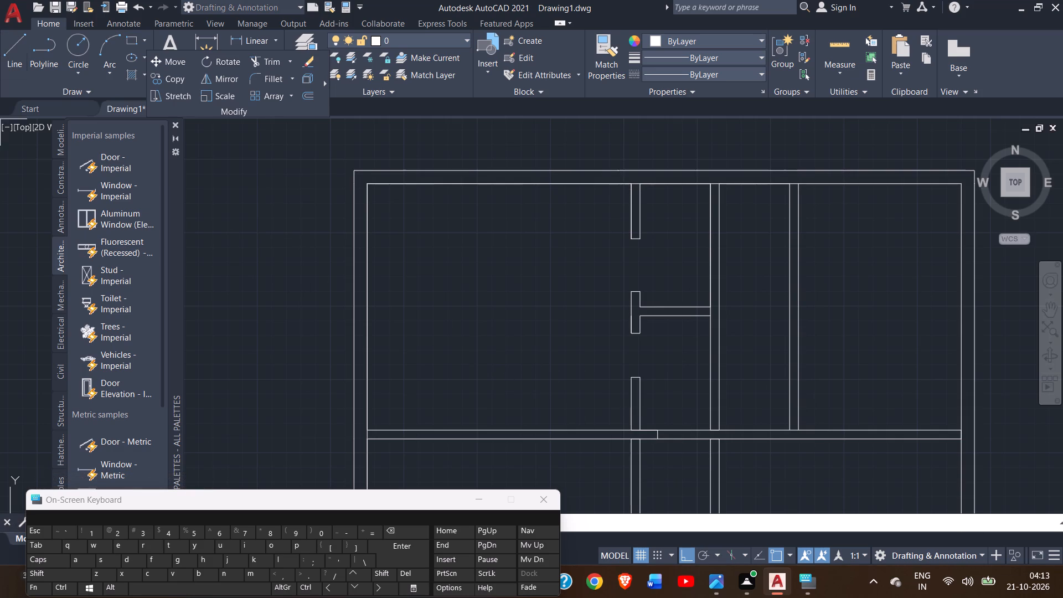
left_click(656, 430)
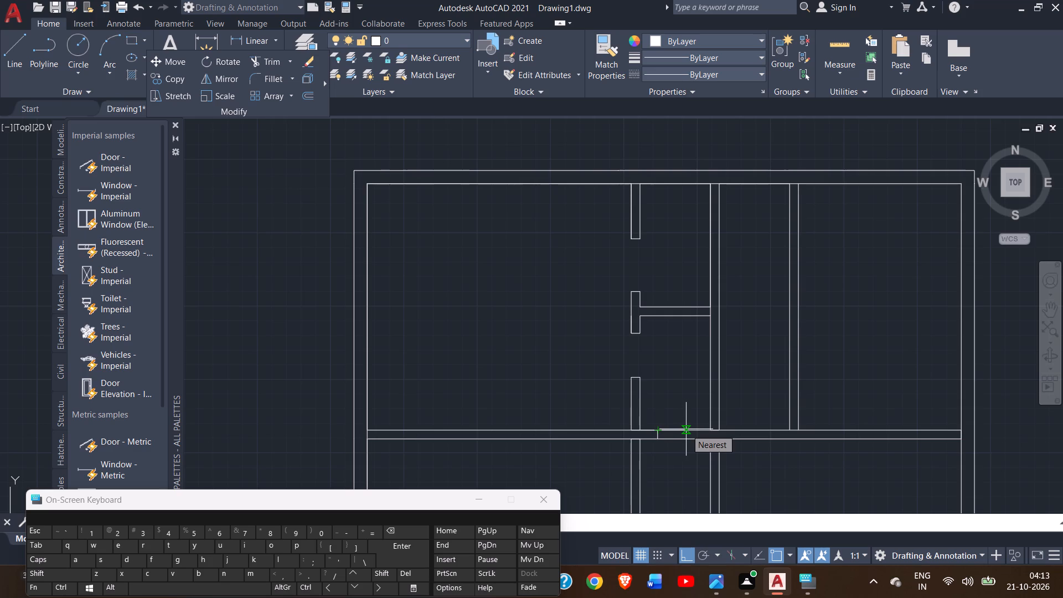
type("2.5")
key("apostrophe")
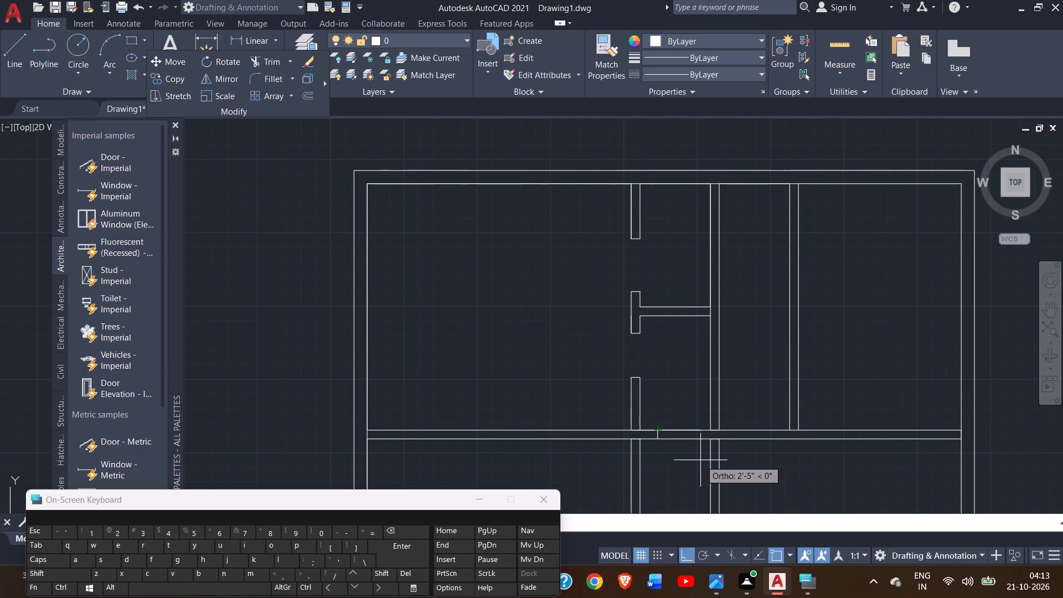
key("2")
type(".5'")
key("Return")
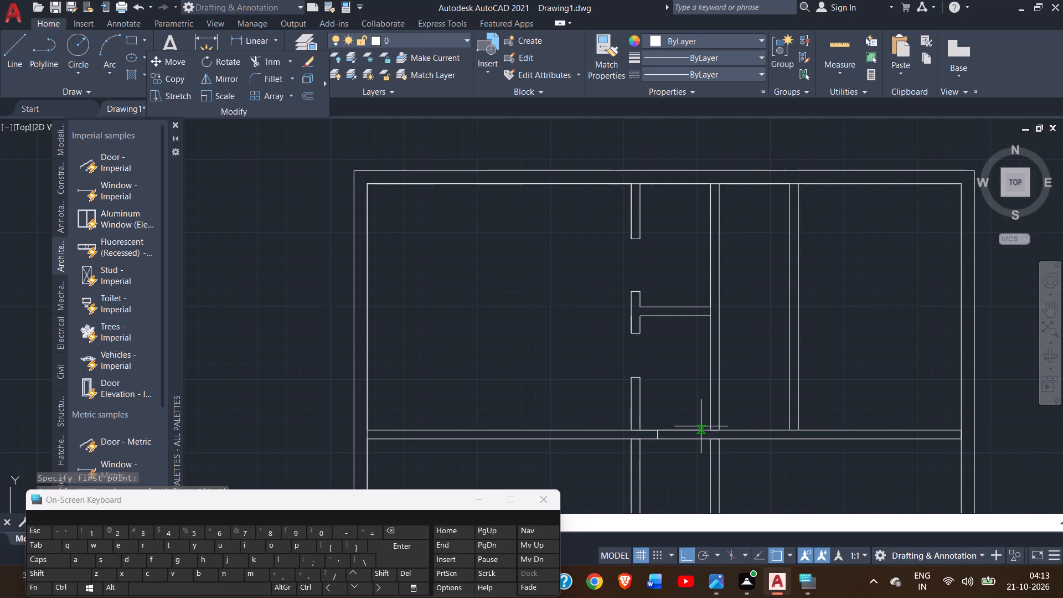
type("2.5'")
key("Return")
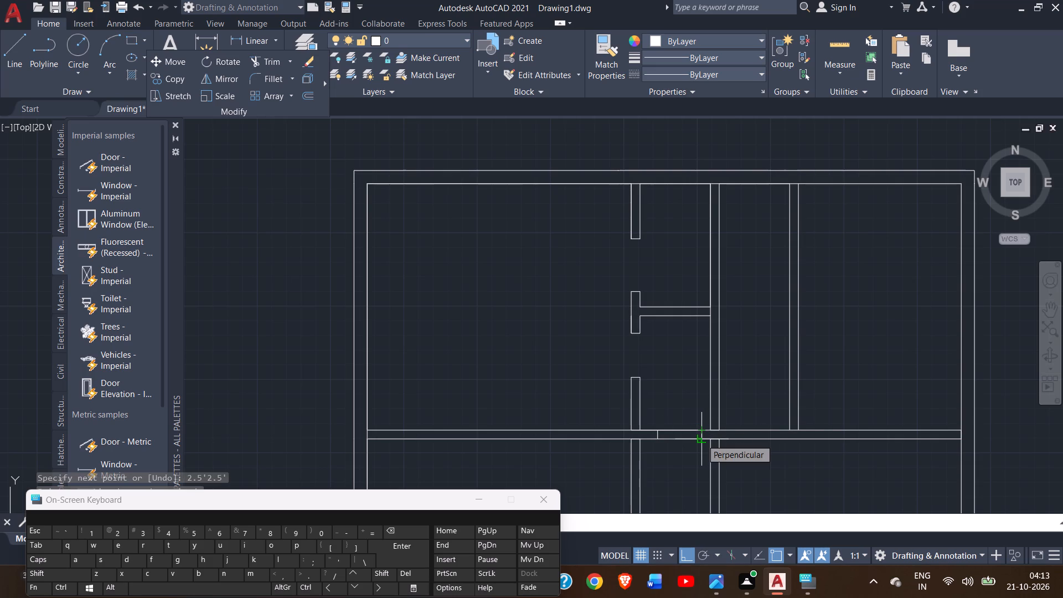
right_click(701, 439)
left_click(763, 283)
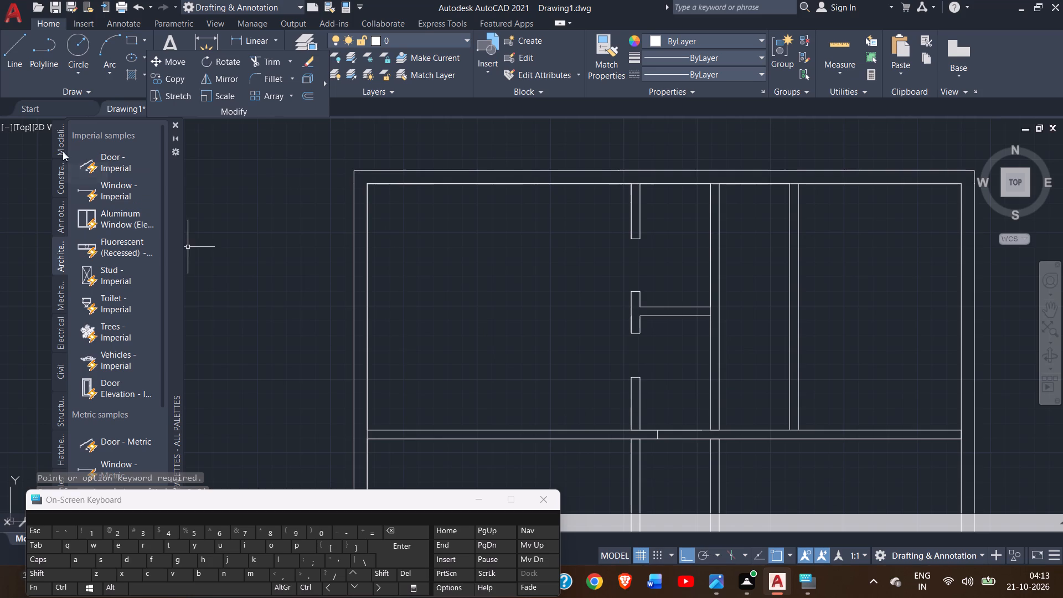
Draw a second line across the horizontal partition's thickness from the end of the 2.5' line.
left_click(1, 55)
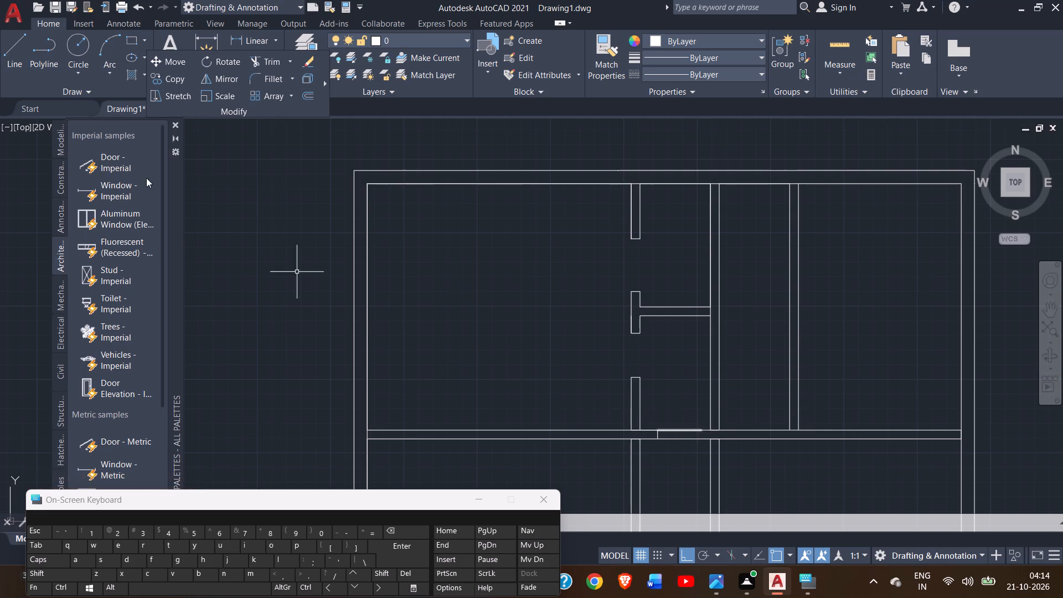
left_click(22, 75)
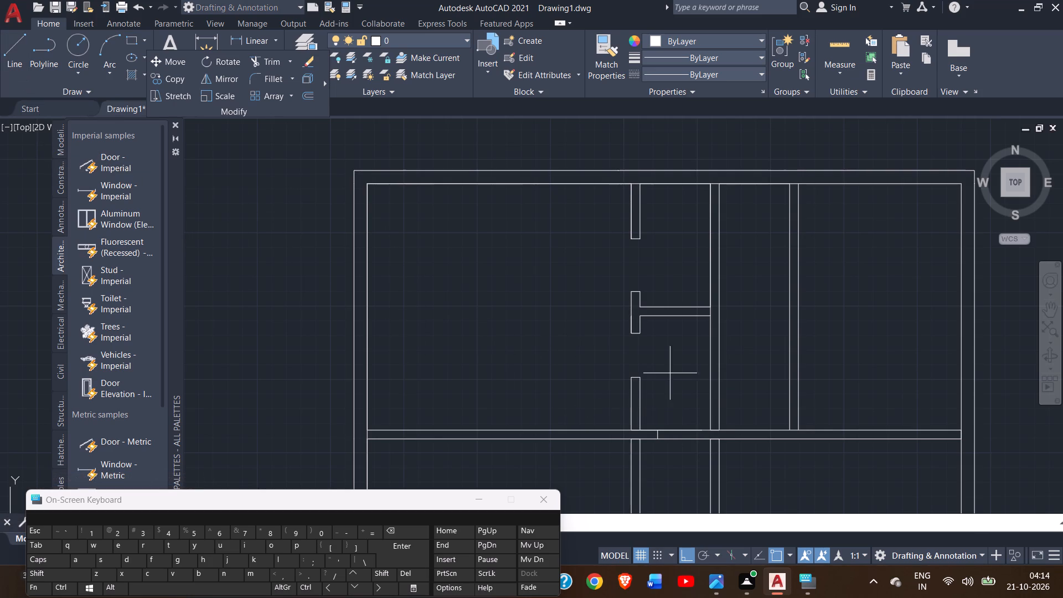
left_click(705, 429)
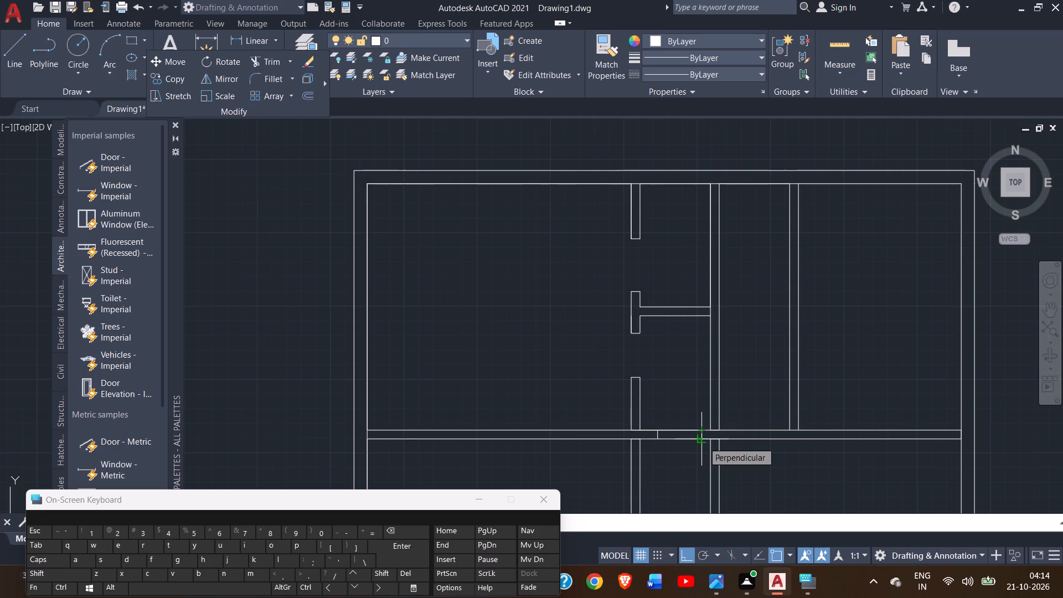
left_click(703, 442)
right_click(703, 442)
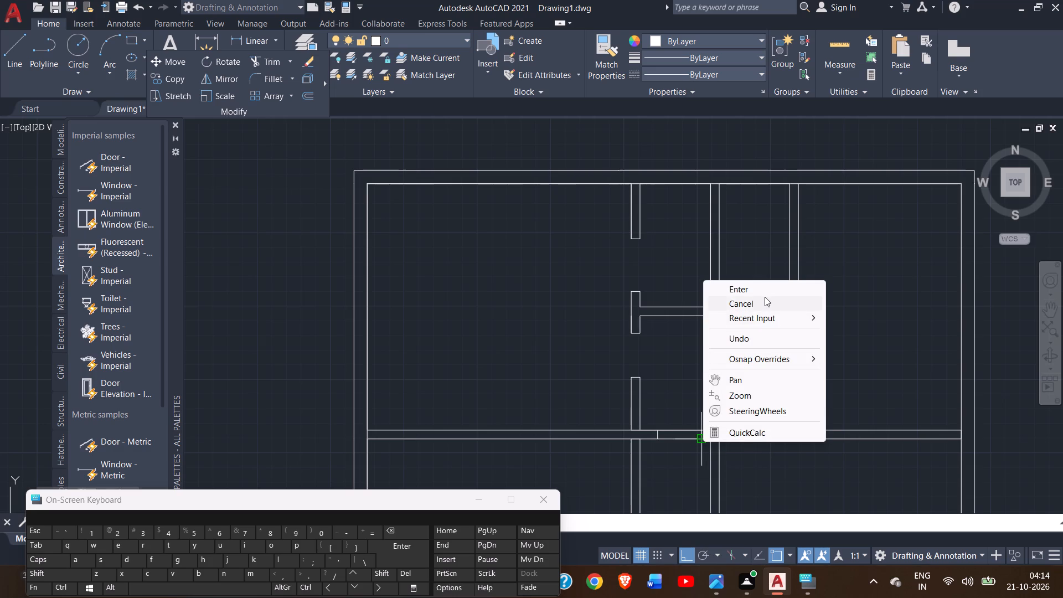
left_click(762, 293)
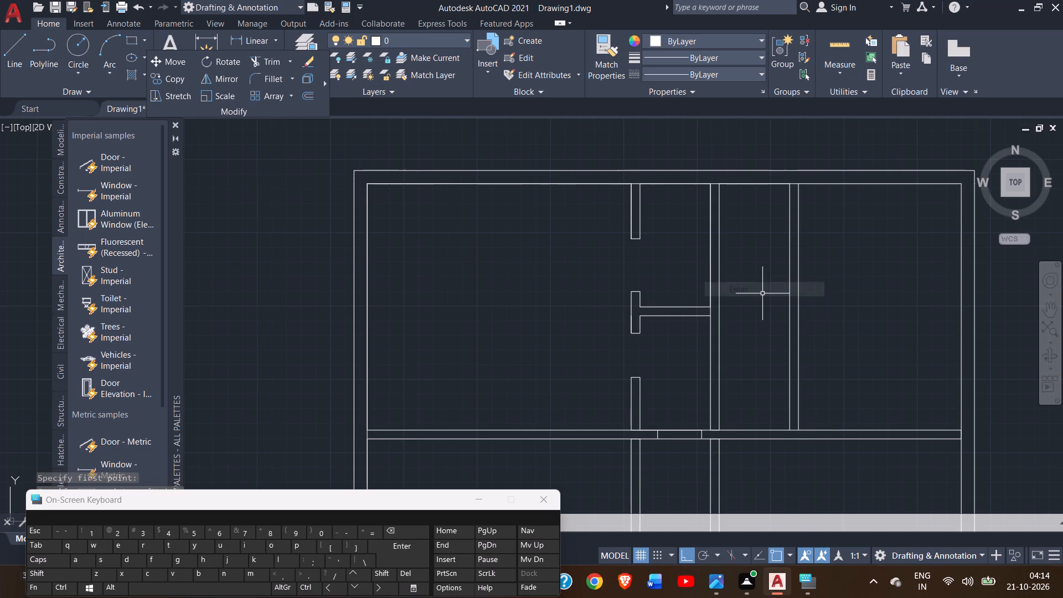
Trim both faces of the long horizontal partition between the two cross lines to open the 2.5' gap.
left_click(272, 64)
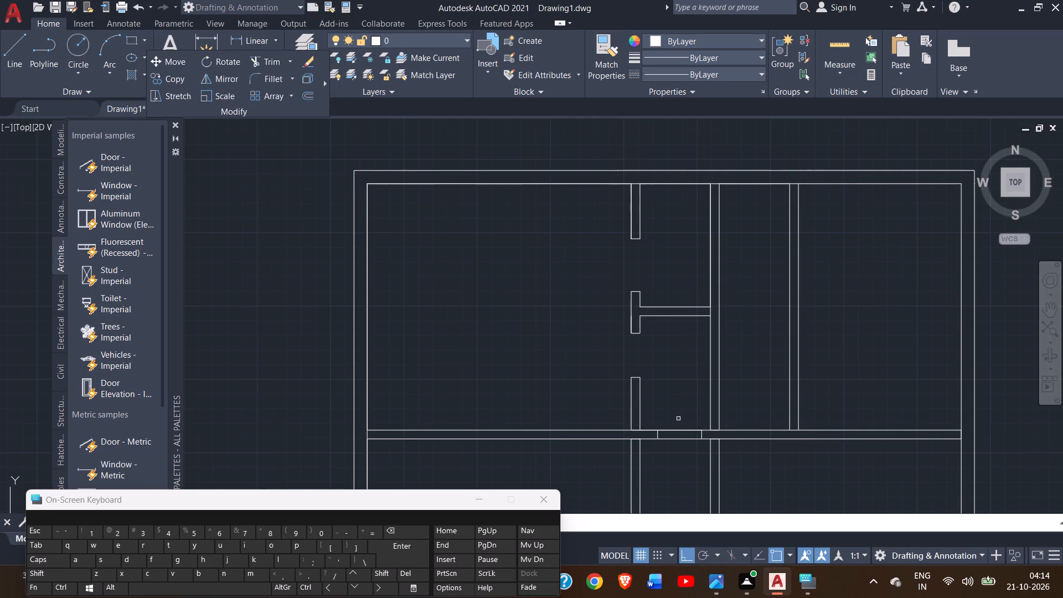
left_click_drag(678, 419, 677, 463)
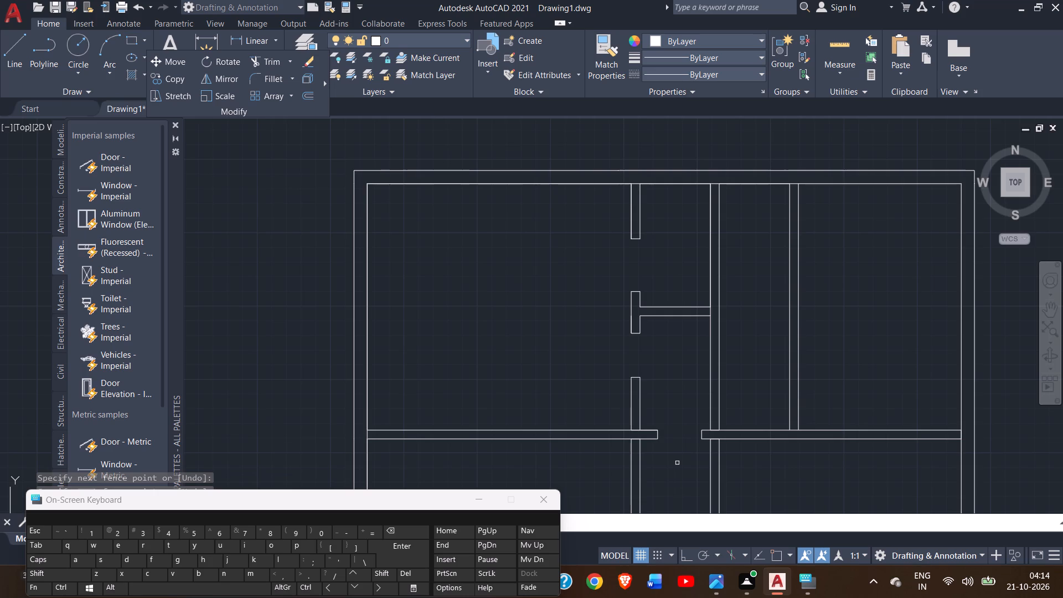
Start a new line in the part of the floor plan below the long horizontal partition.
left_click(1049, 308)
left_click_drag(836, 316, 674, 205)
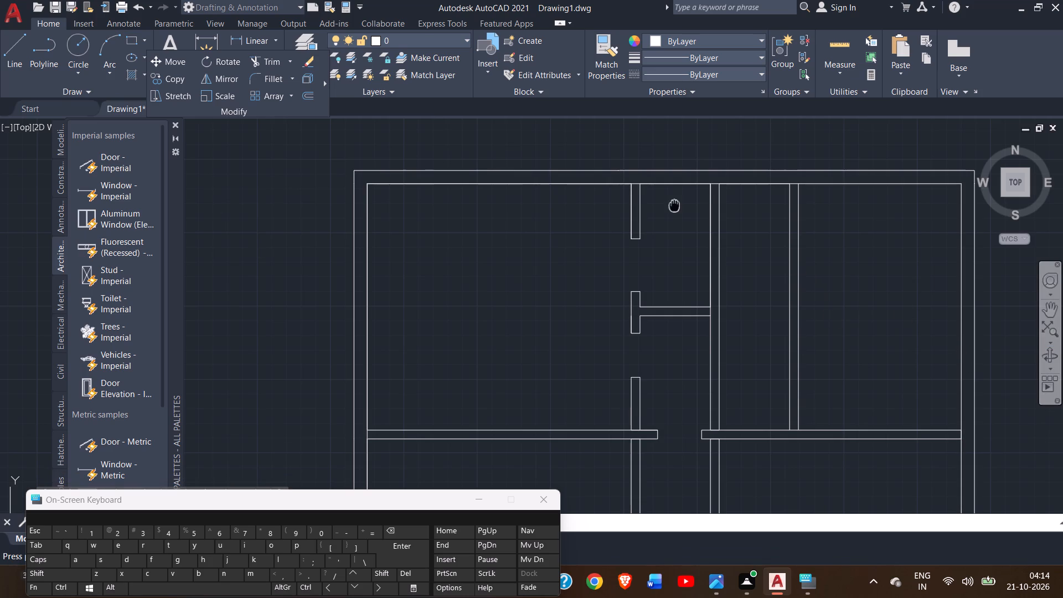
left_click_drag(674, 205, 843, 317)
left_click_drag(843, 317, 830, 307)
left_click_drag(830, 307, 811, 295)
left_click_drag(838, 318, 812, 293)
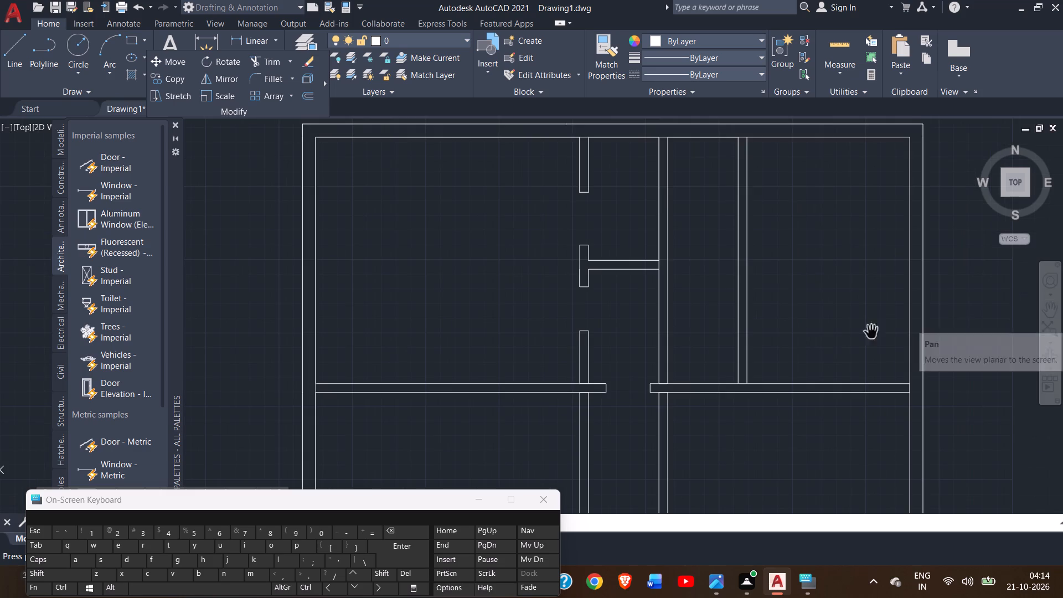
left_click_drag(844, 334, 725, 127)
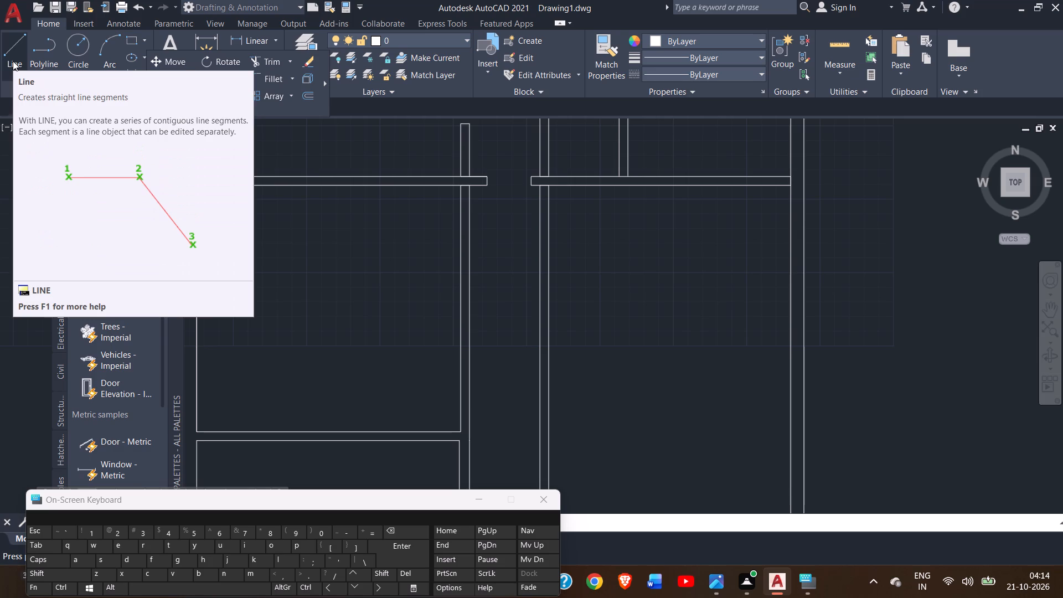
left_click(13, 61)
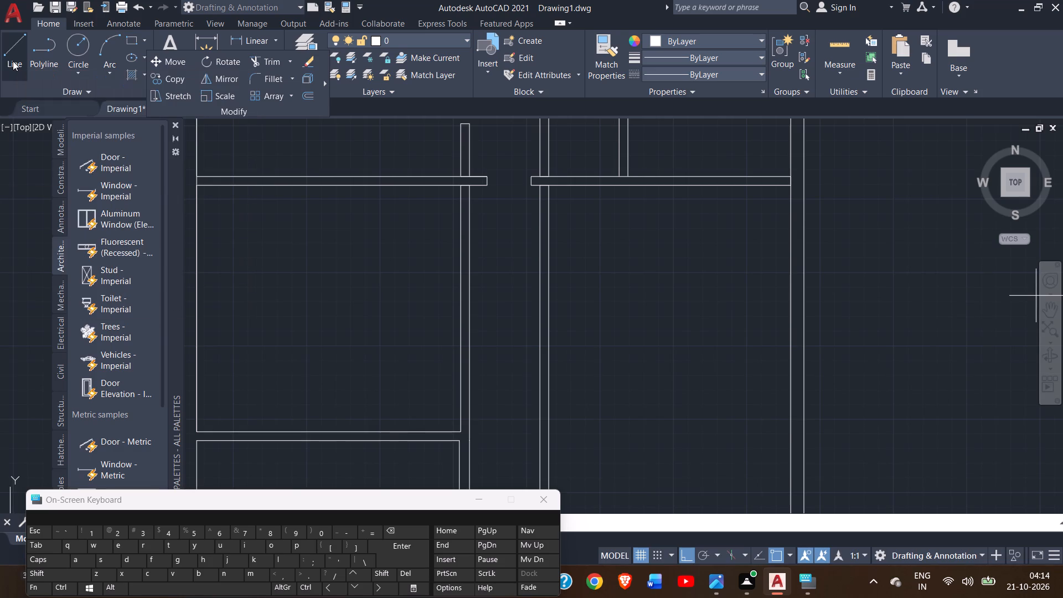
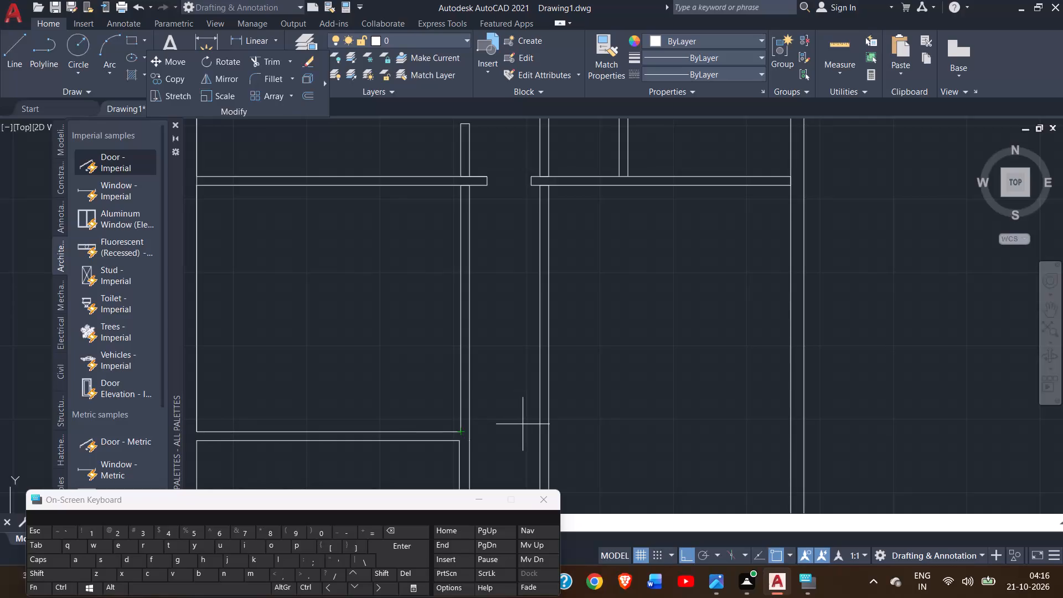
Extend the lower horizontal partition across the corridor to the long vertical partition with lines enclosing a 6" thickness.
left_click(463, 431)
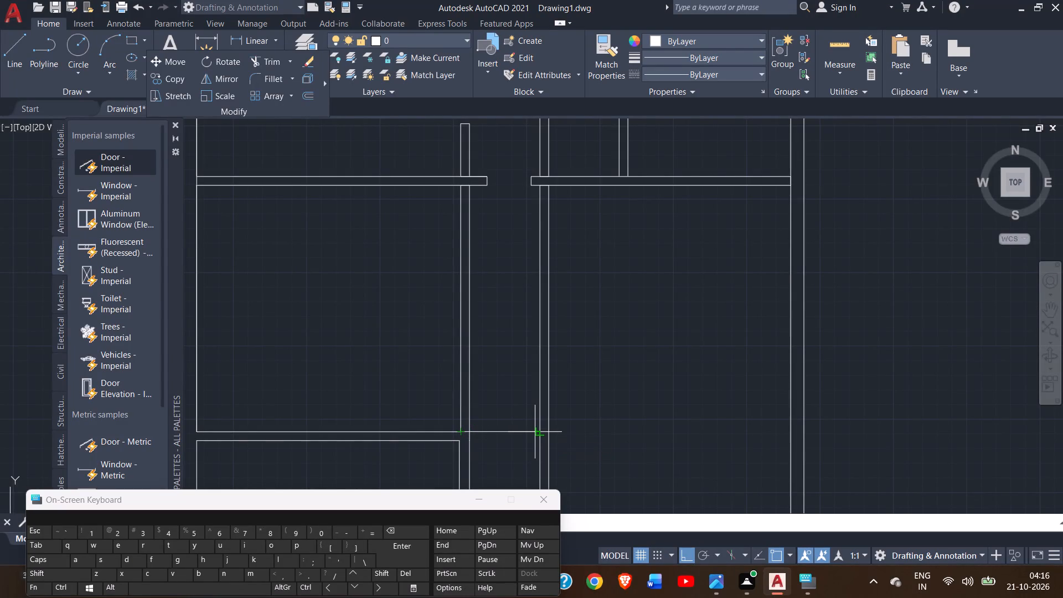
left_click(543, 432)
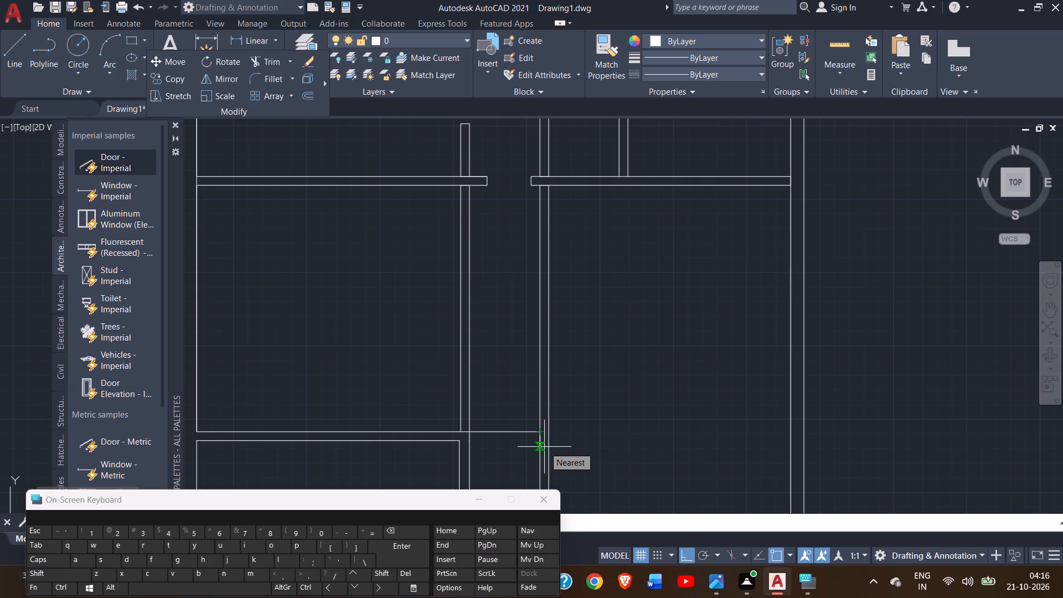
key("6")
key("shift+quotedbl")
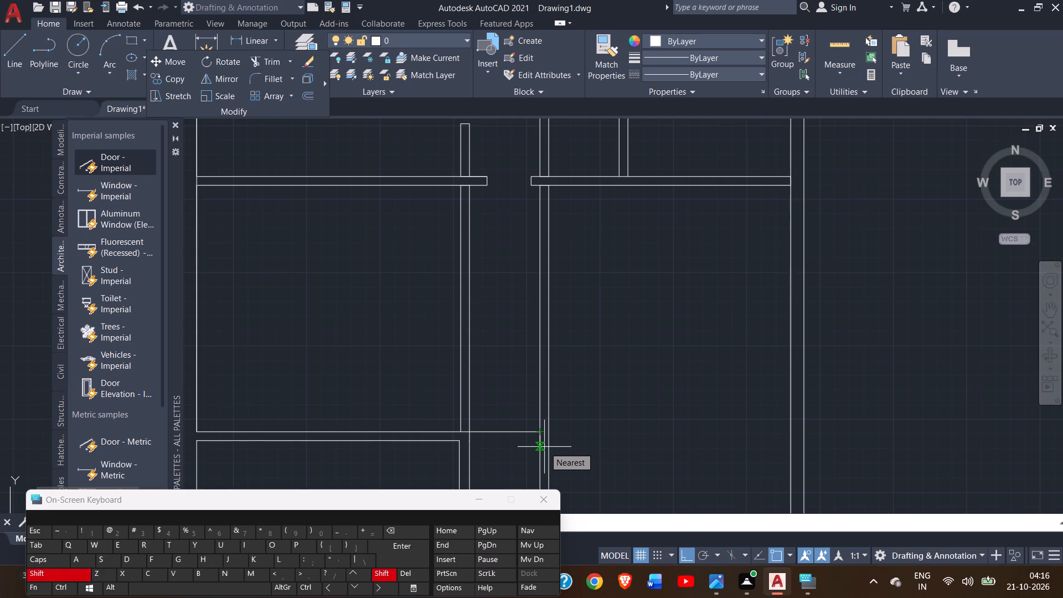
key("Return")
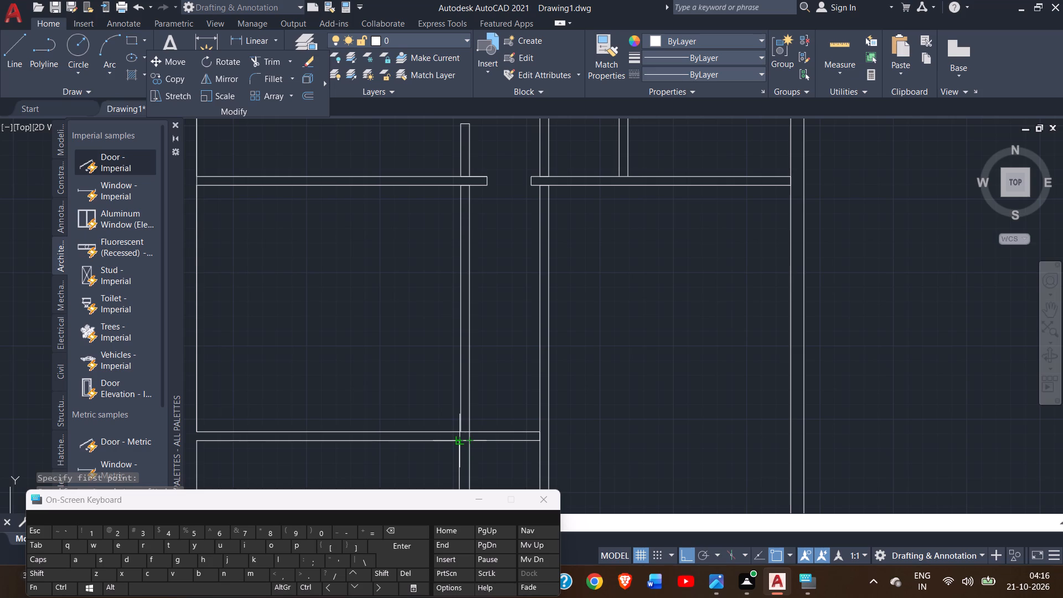
left_click(461, 442)
right_click(461, 442)
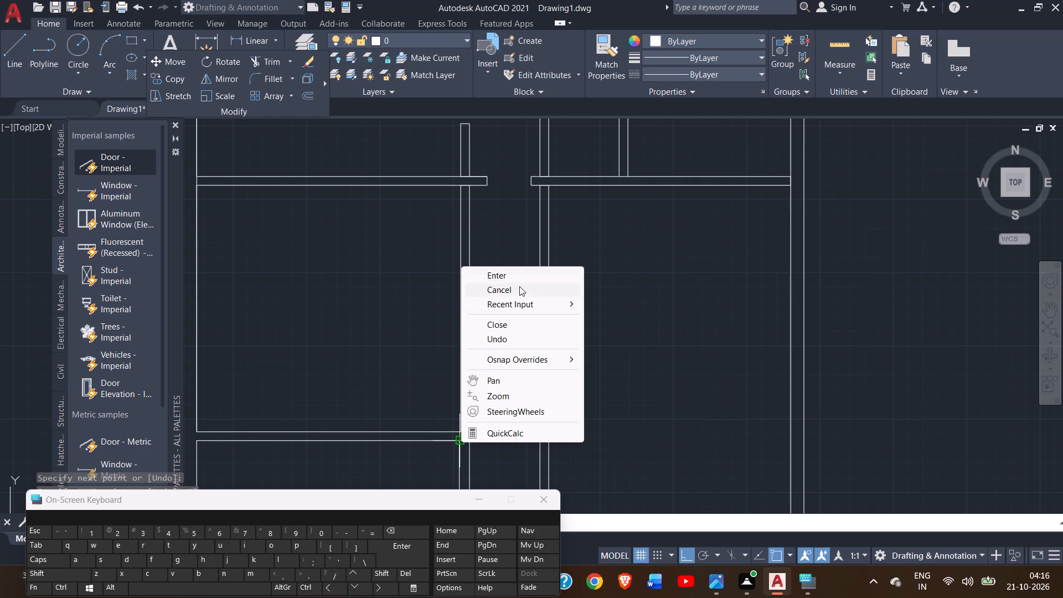
left_click(527, 271)
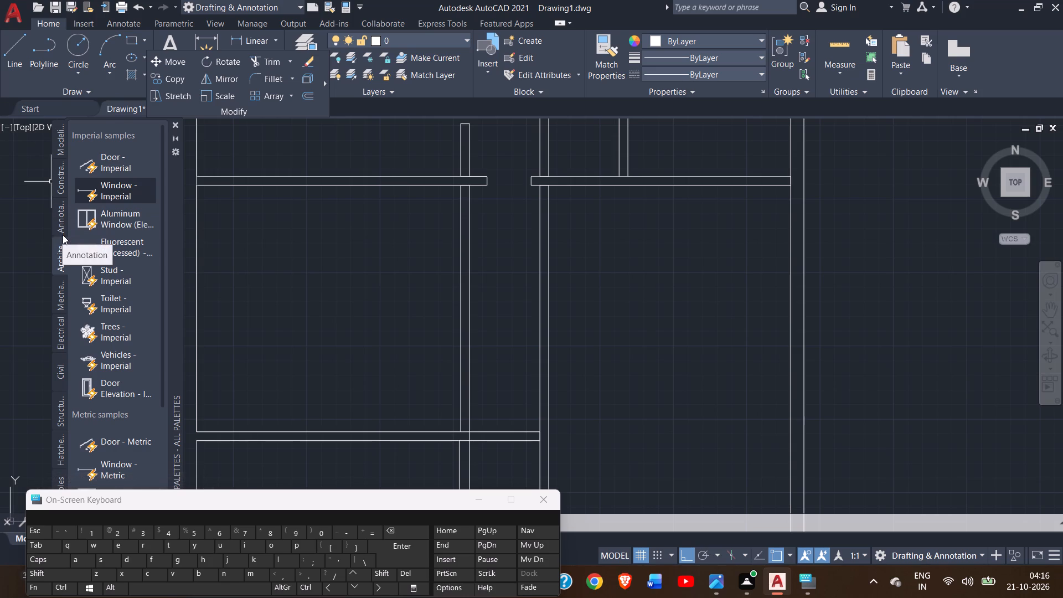
Draw a 6" cross partition between the two vertical partitions, 7' below the long horizontal partition.
left_click(4, 61)
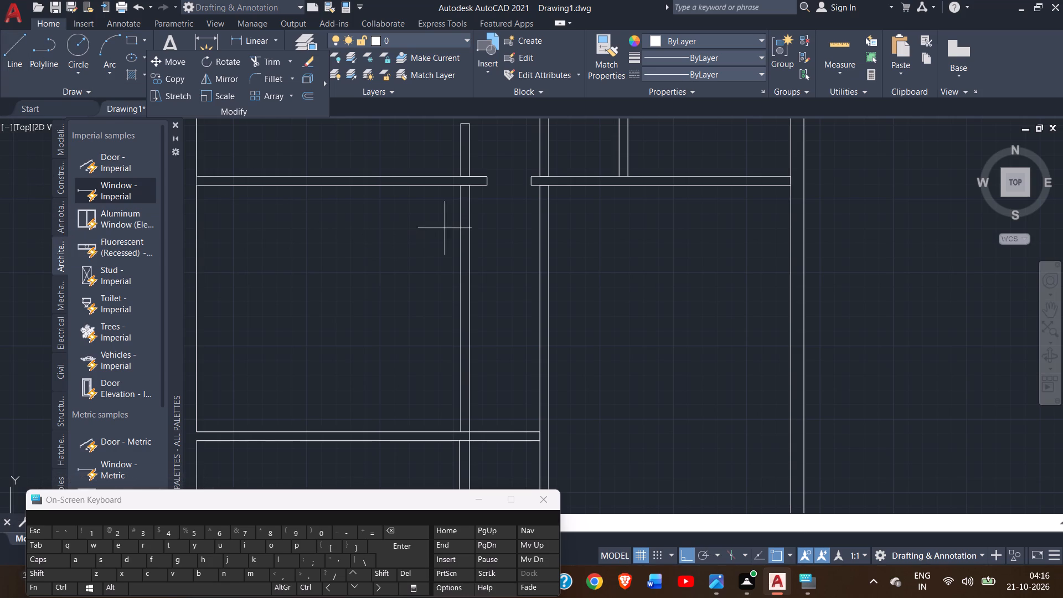
left_click(536, 187)
type("7'")
key("Return")
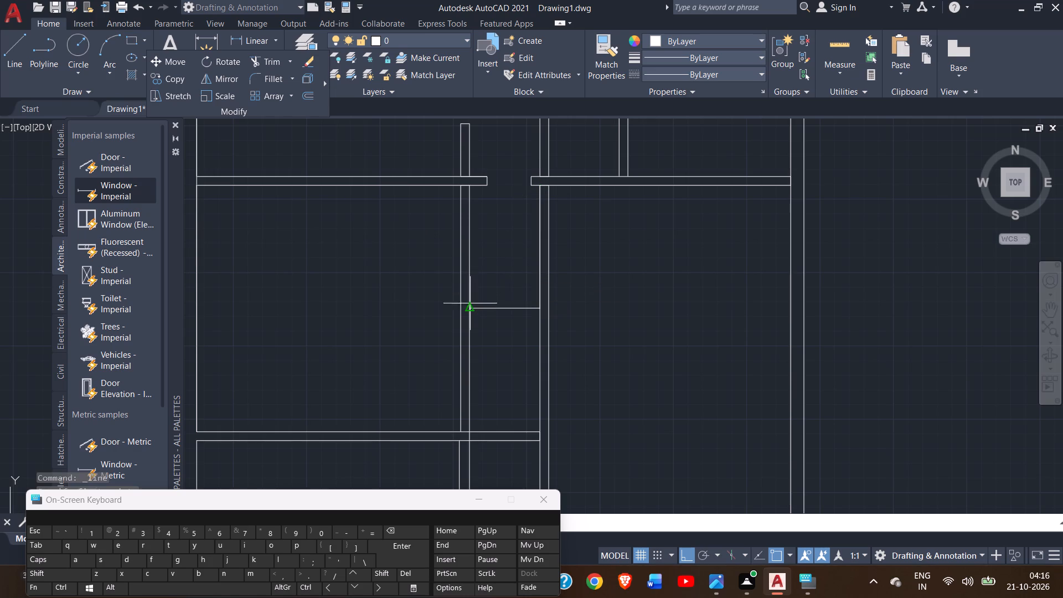
left_click(469, 311)
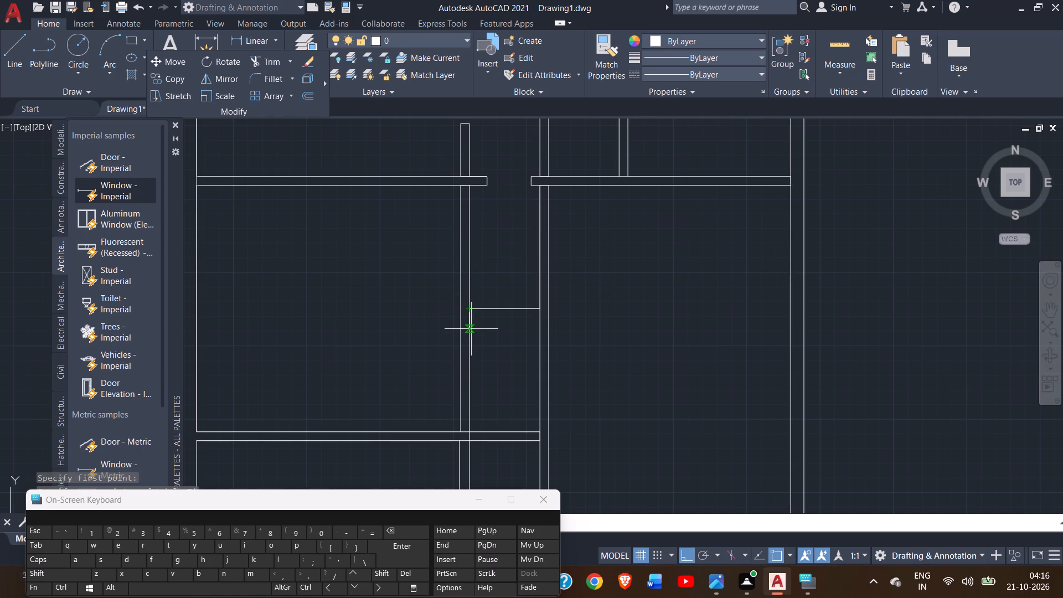
key("6")
key("shift+quotedbl")
key("Return")
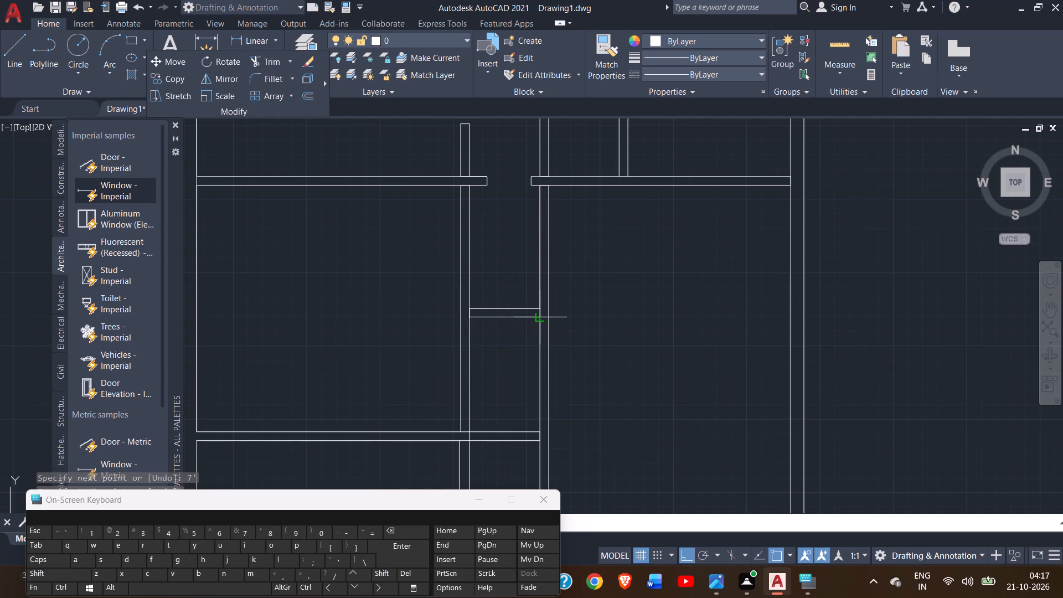
left_click(536, 316)
right_click(536, 316)
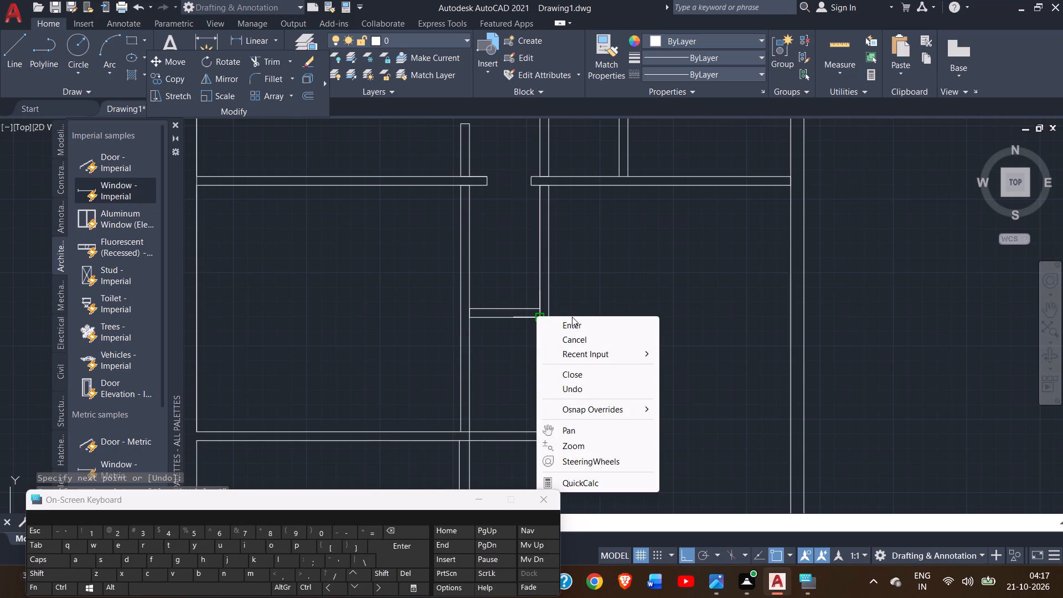
left_click(572, 320)
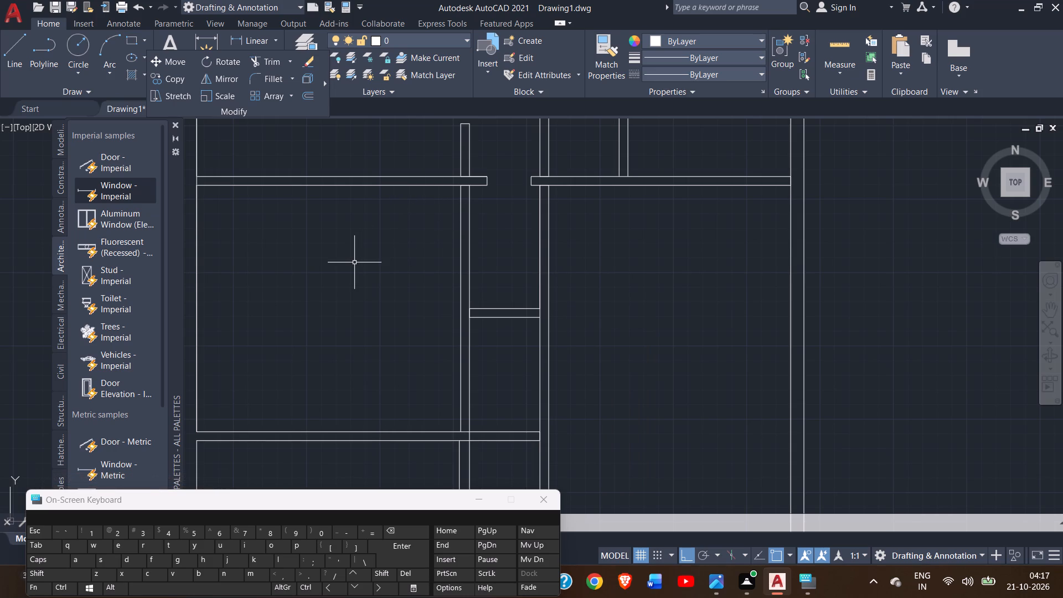
From the left outer wall, draw 11' along the long horizontal partition's lower face, then down perpendicular to the lower horizontal partition.
scroll(354, 262, "down", 1, "ctrl")
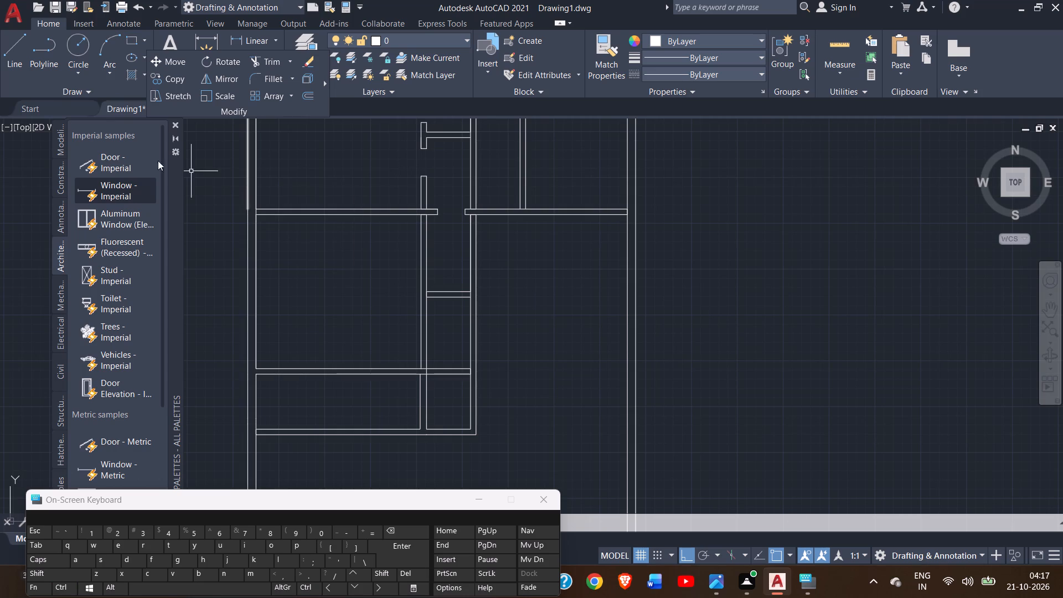
left_click(14, 62)
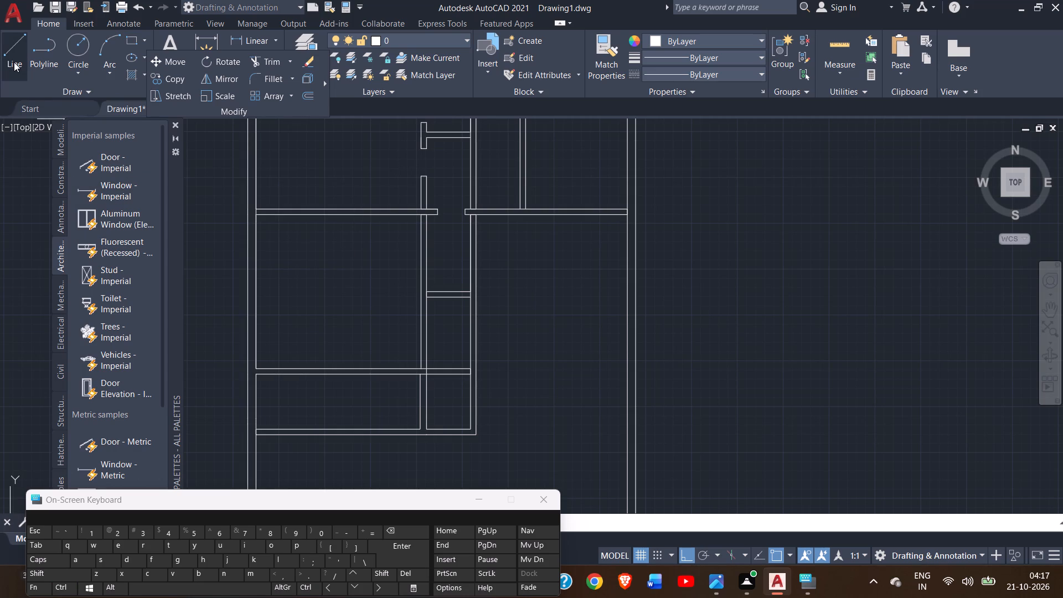
left_click(255, 218)
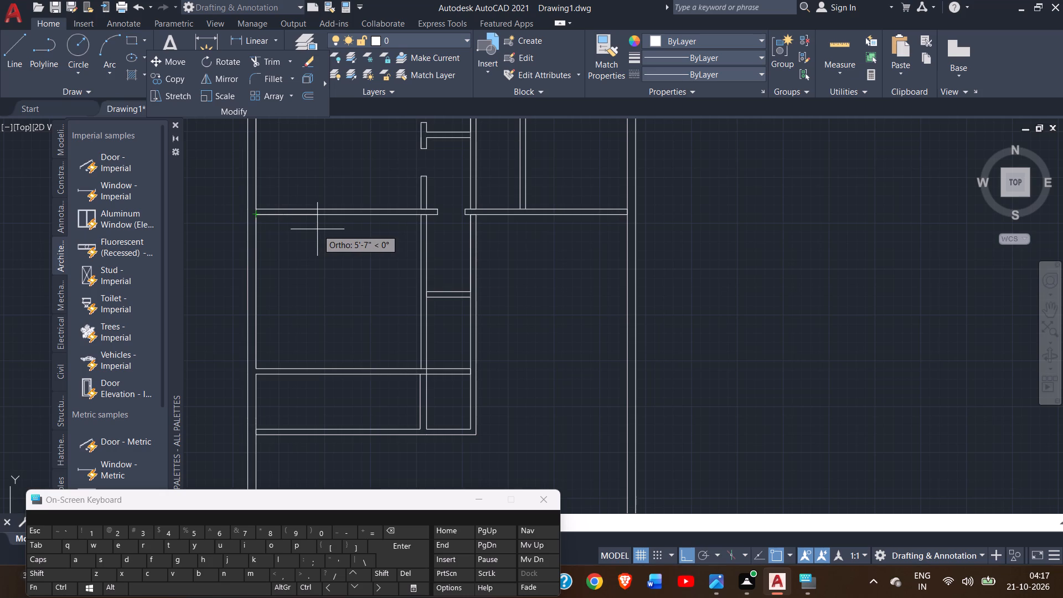
type("11'")
key("Return")
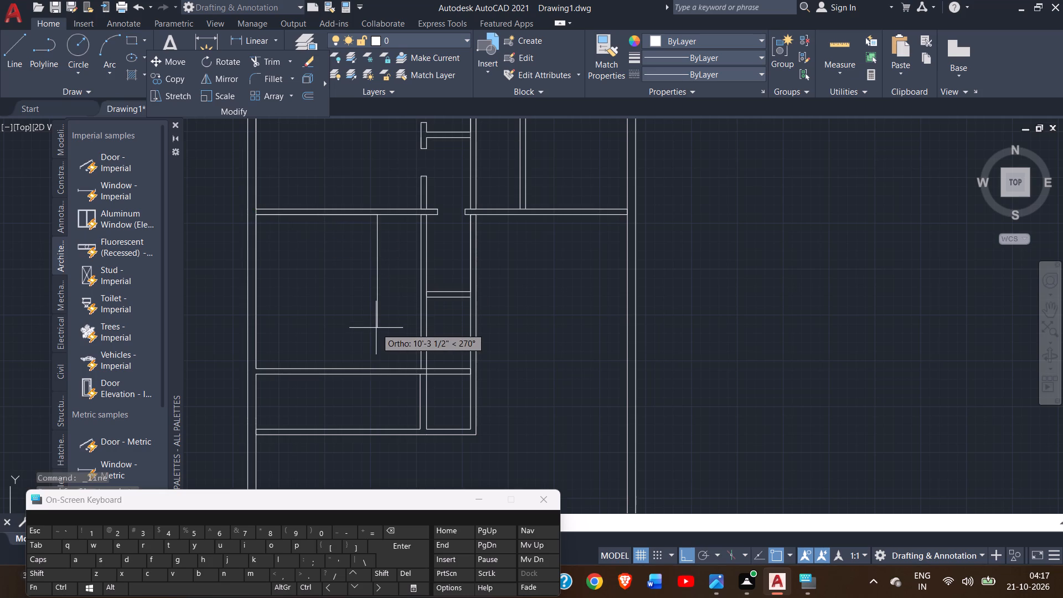
left_click(378, 367)
right_click(378, 367)
left_click(403, 375)
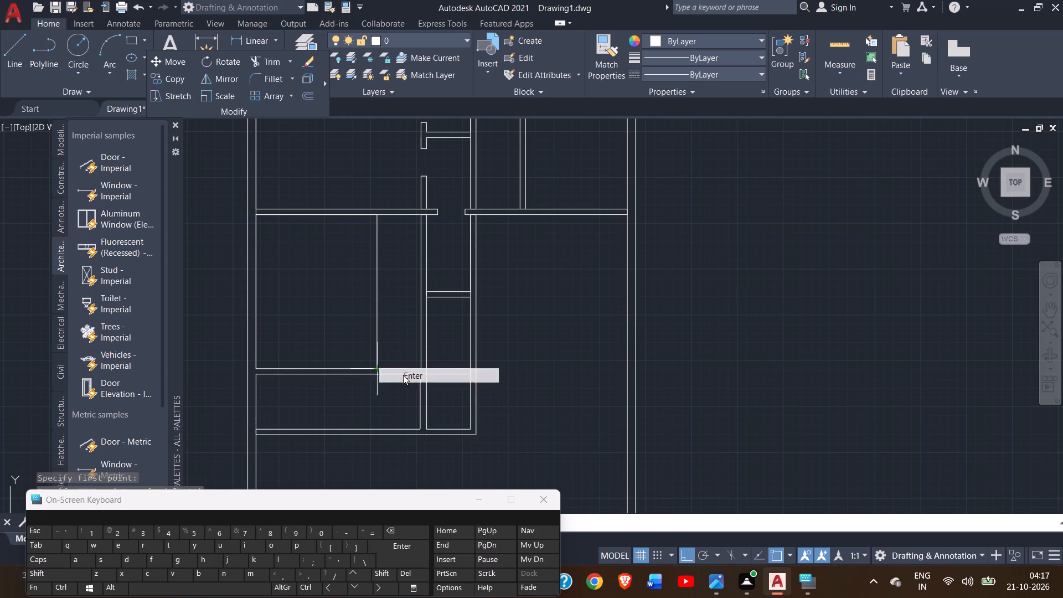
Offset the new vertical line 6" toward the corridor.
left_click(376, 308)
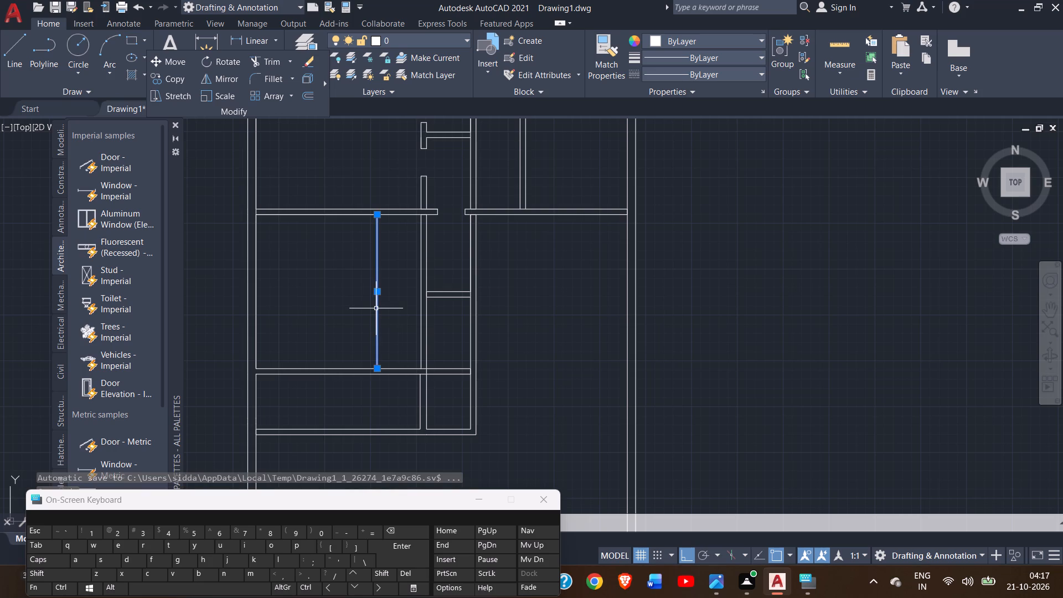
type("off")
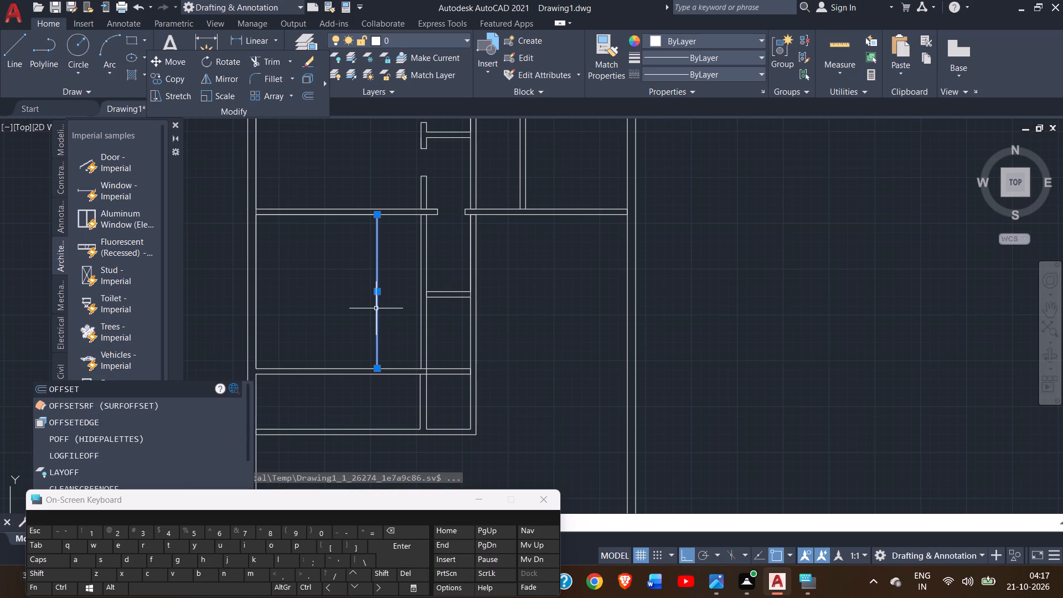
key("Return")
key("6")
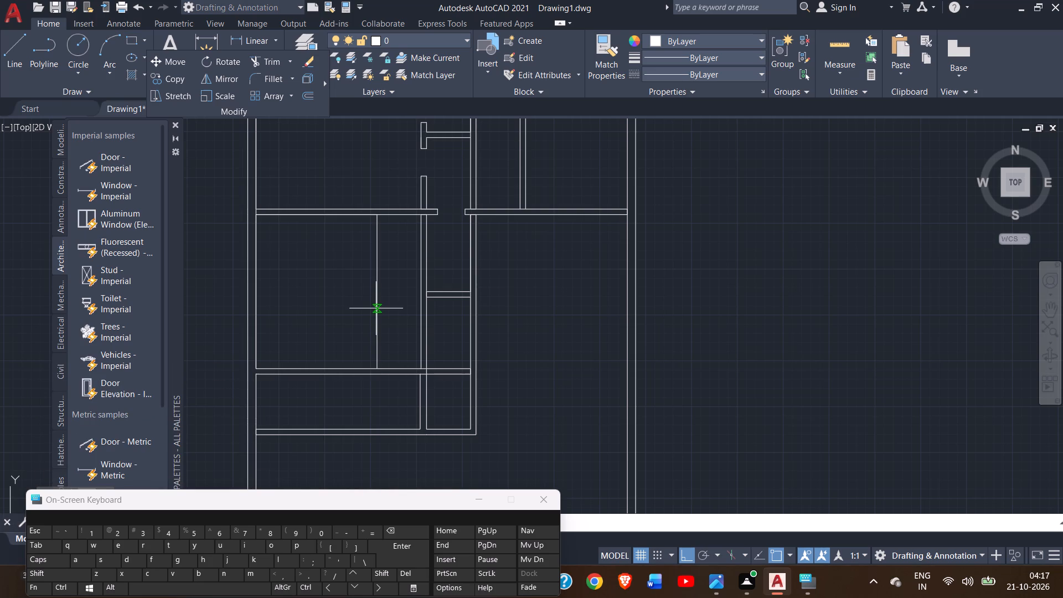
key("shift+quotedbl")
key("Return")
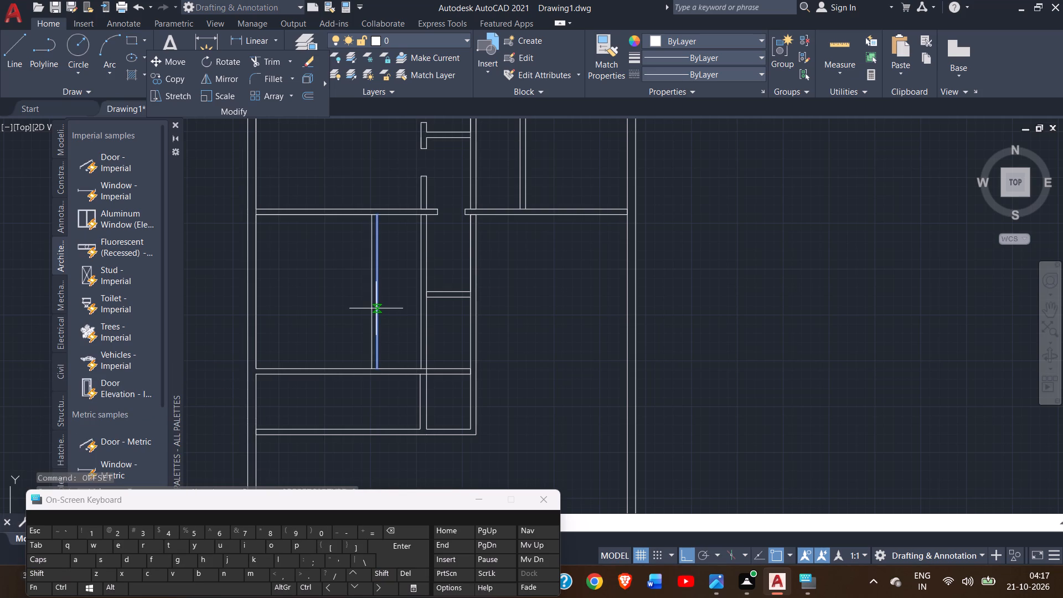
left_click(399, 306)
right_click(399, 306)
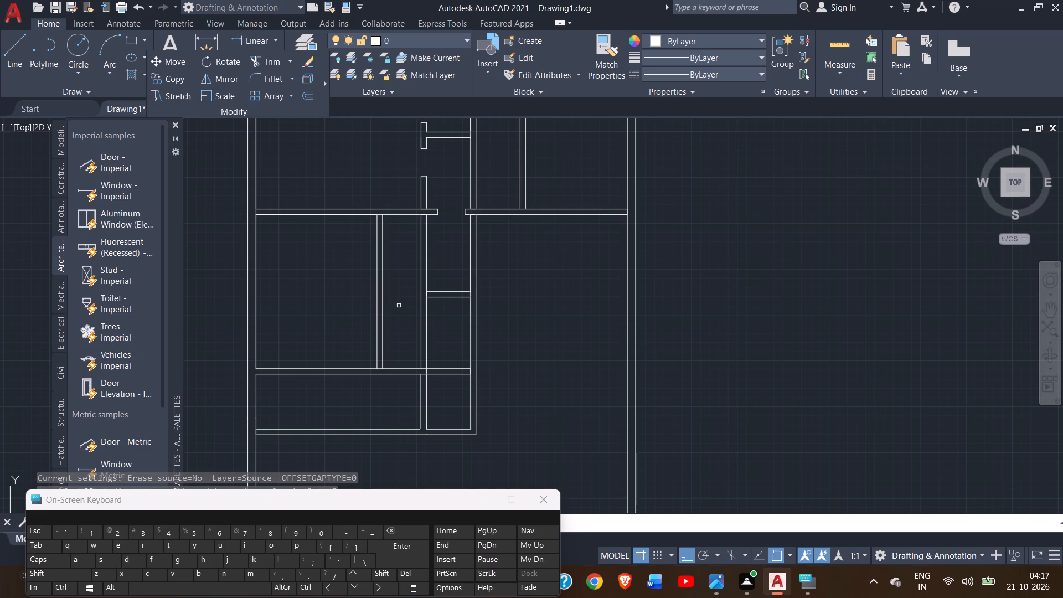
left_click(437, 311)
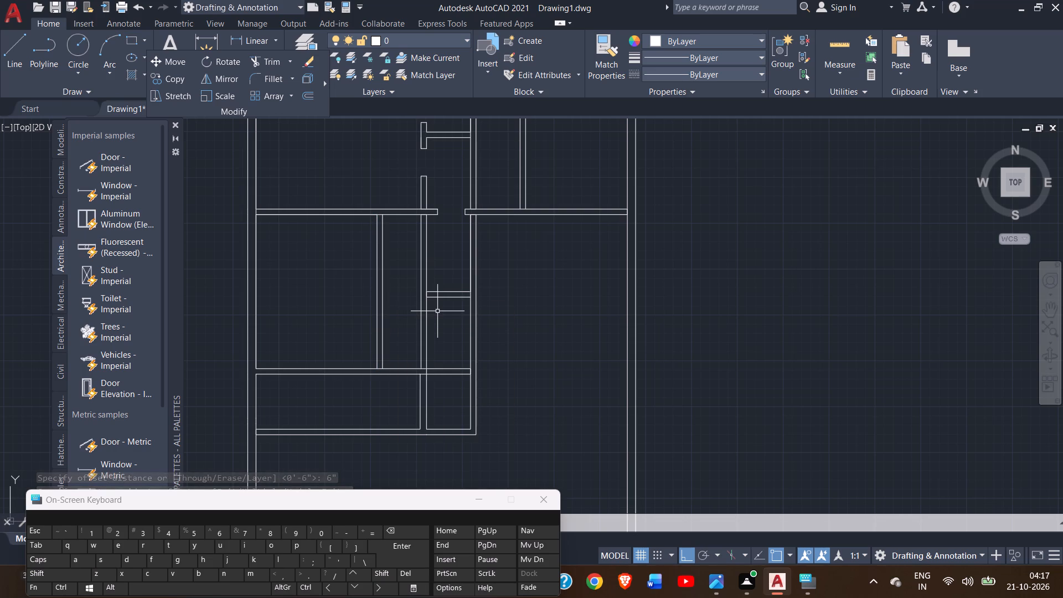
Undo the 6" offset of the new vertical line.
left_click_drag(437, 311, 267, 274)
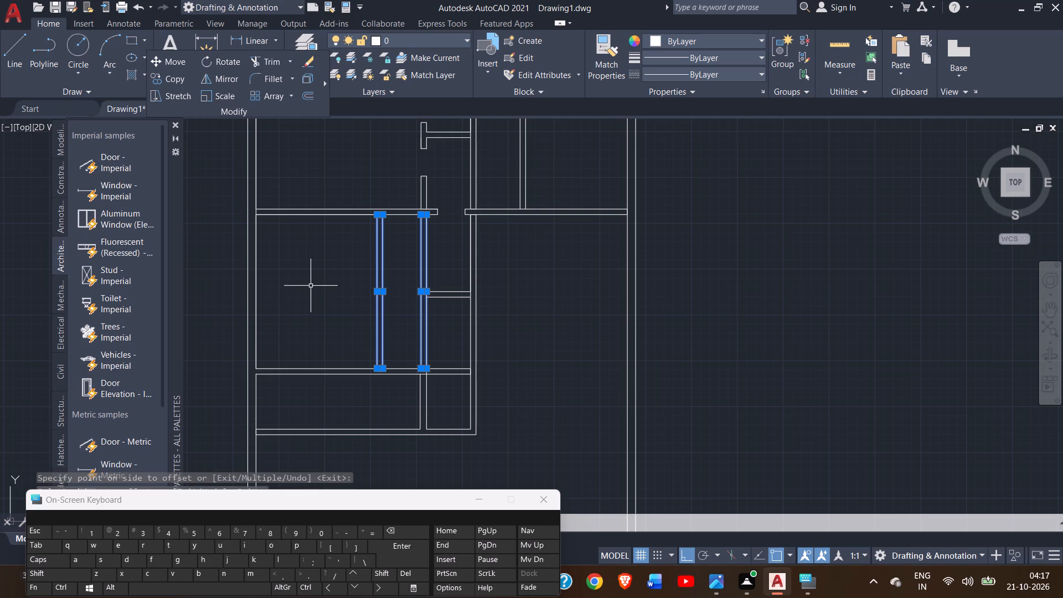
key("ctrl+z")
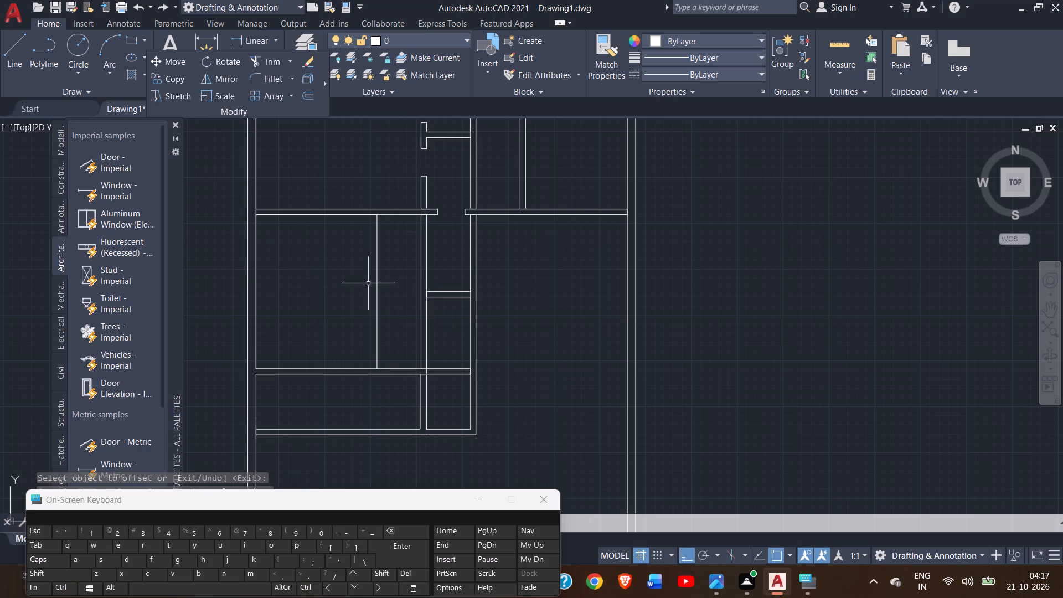
Offset the vertical line 11' from the left outer wall by 6" toward the corridor to form a partition.
left_click(378, 274)
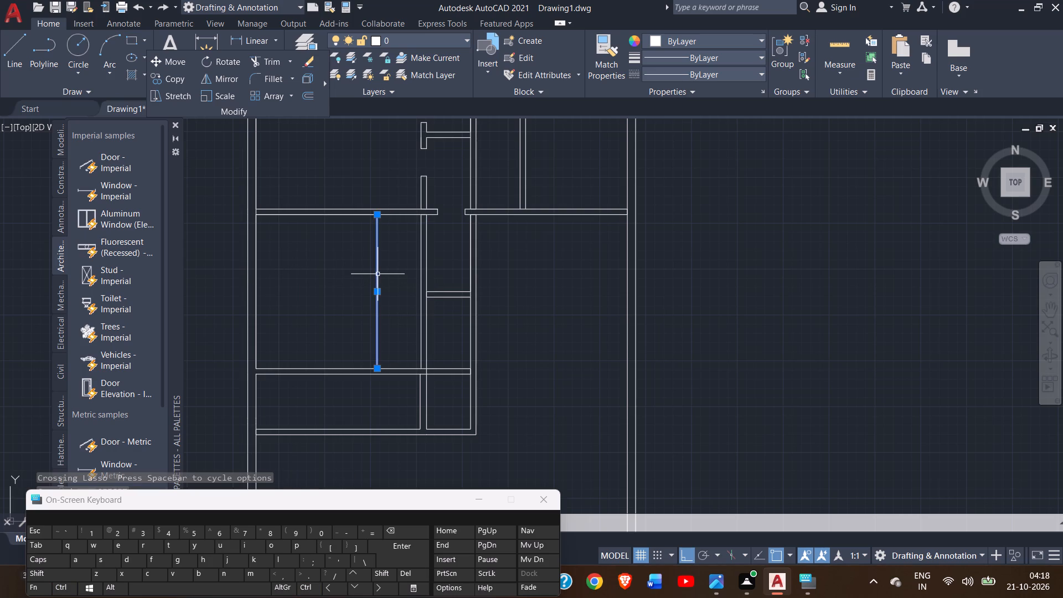
type("off")
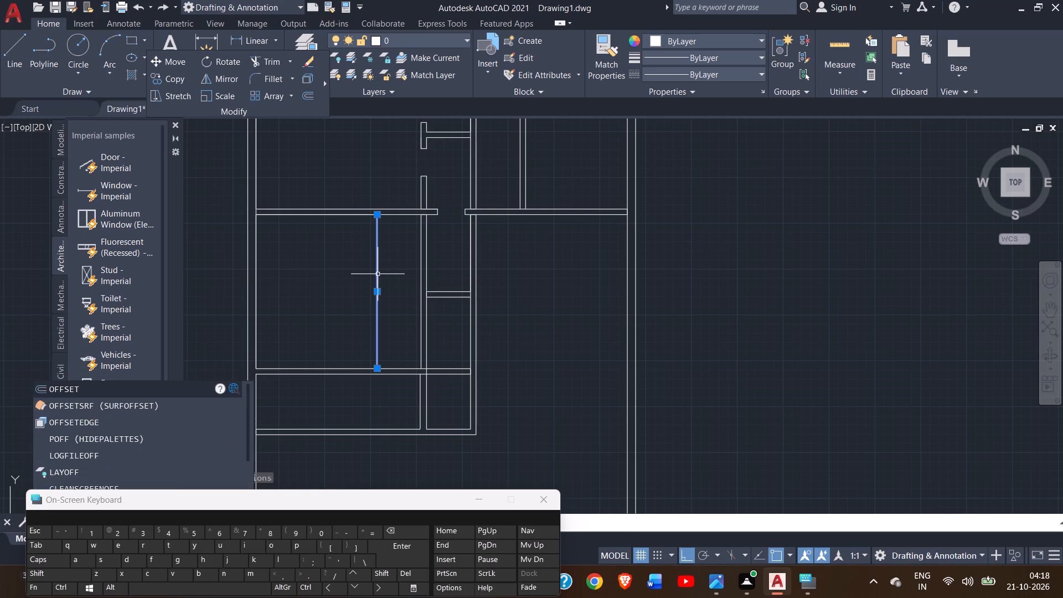
key("Return")
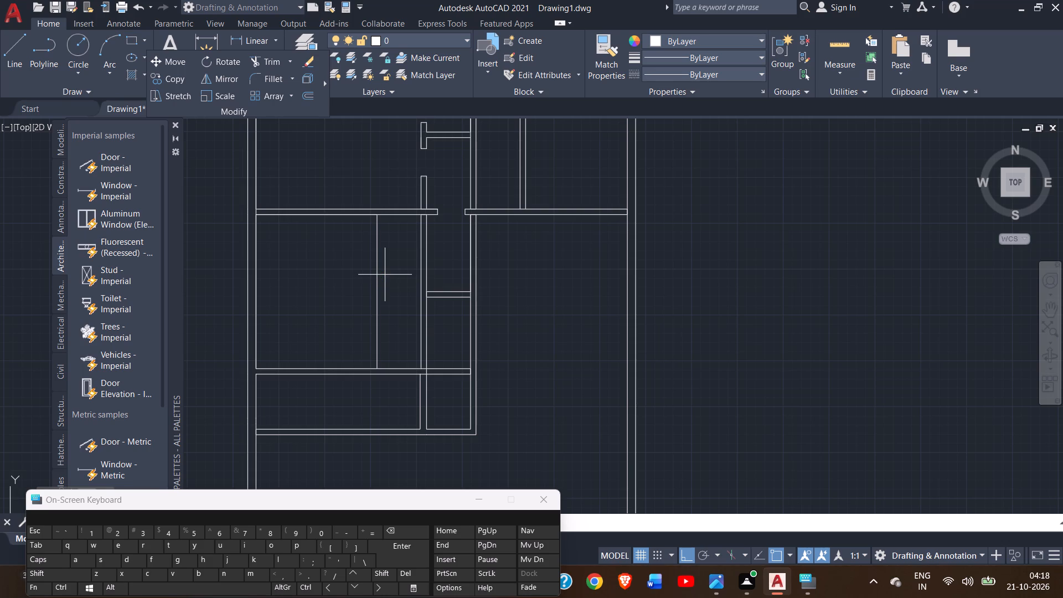
key("6")
key("shift+quotedbl")
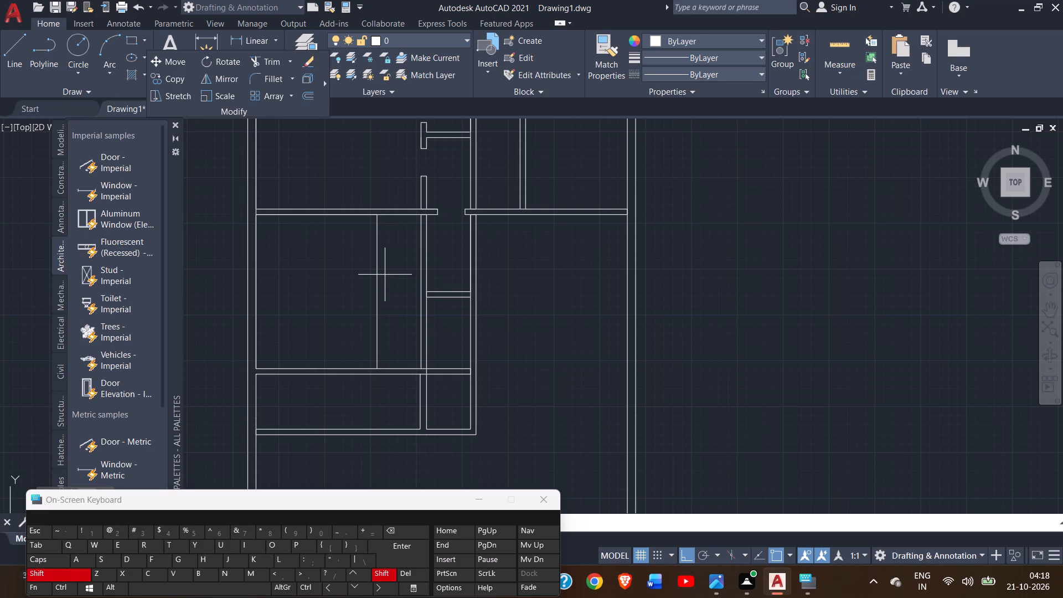
key("Return")
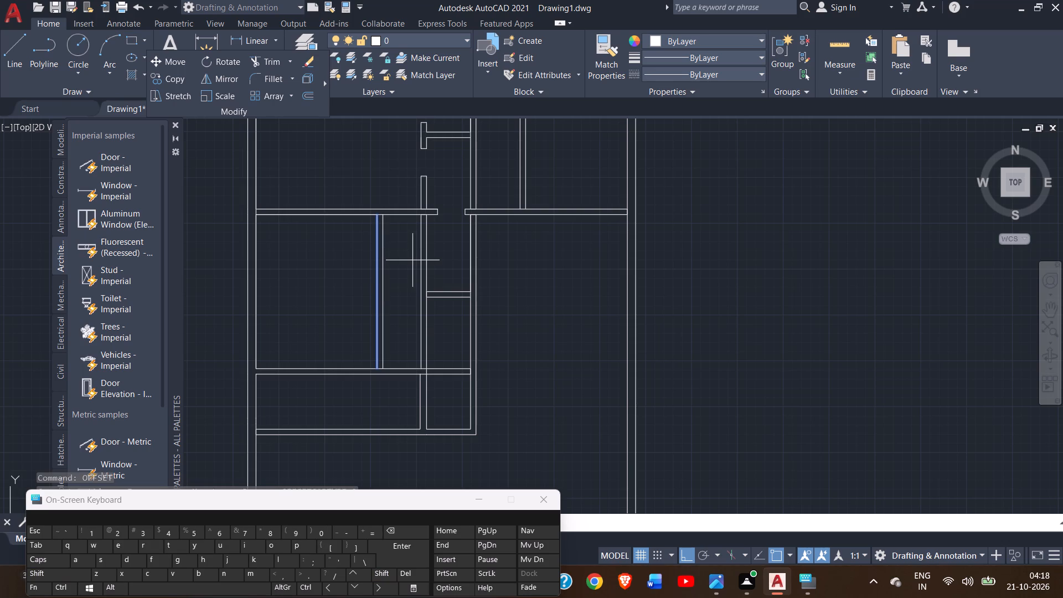
left_click(403, 256)
right_click(403, 256)
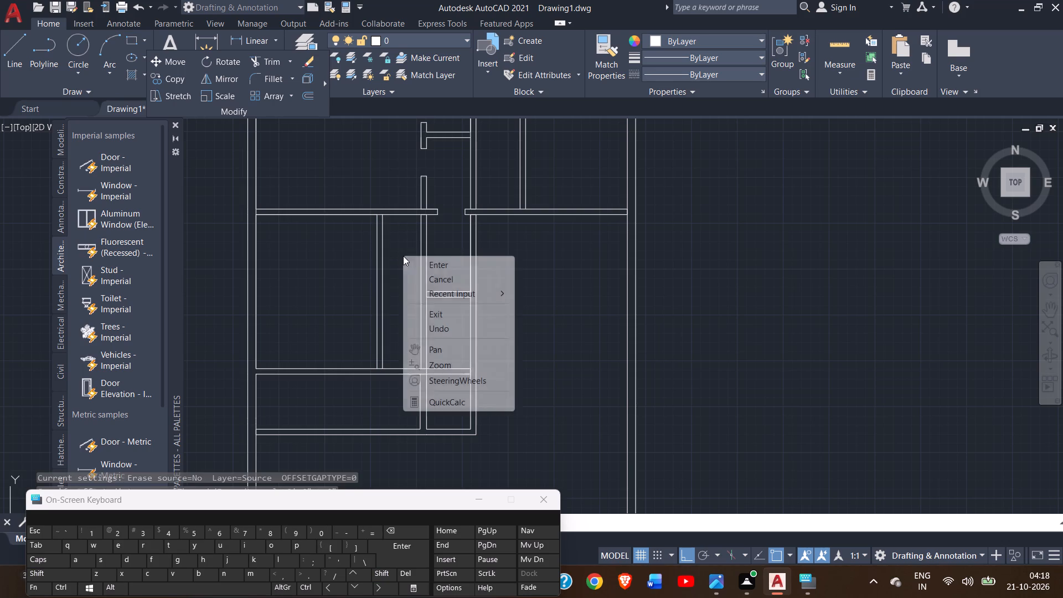
left_click(424, 267)
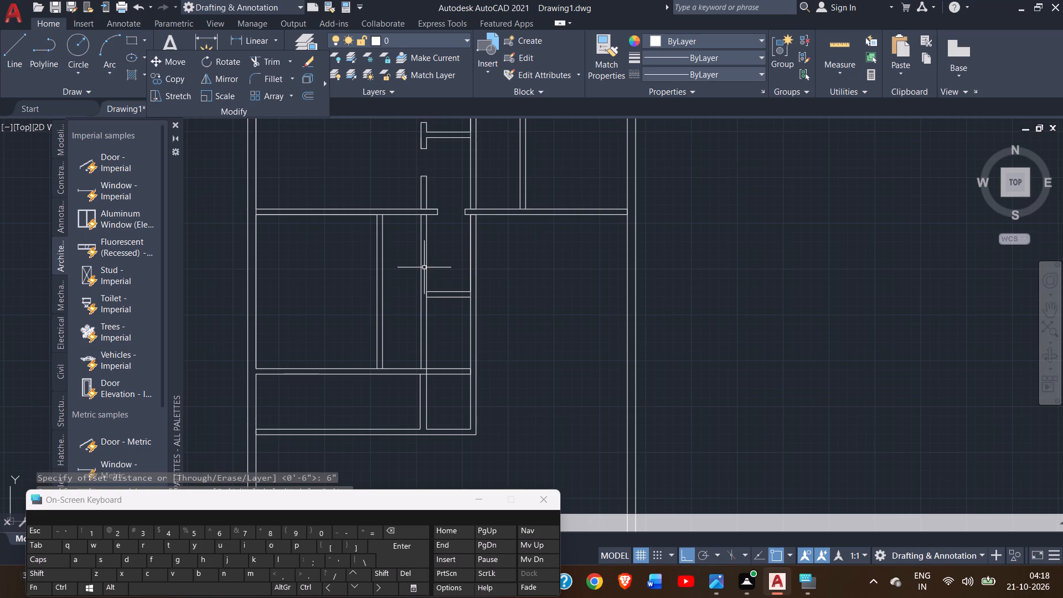
From the 11' partition's upper corridor-side corner, draw door jamb lines 1' along the horizontal partition, perpendicular across it, 3' along, then back across.
left_click(14, 60)
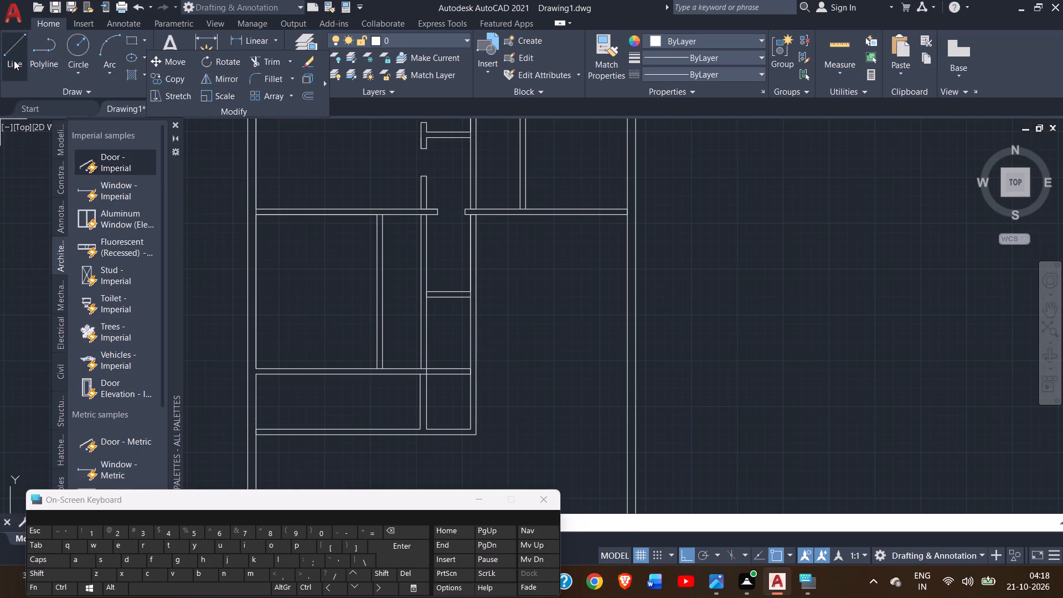
left_click(385, 216)
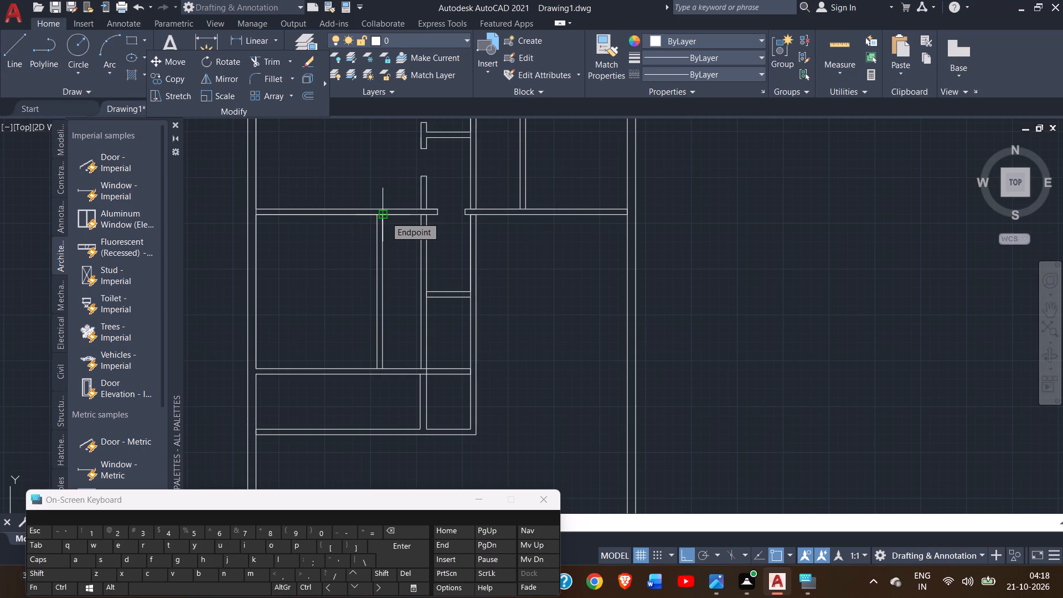
type("1'")
key("Return")
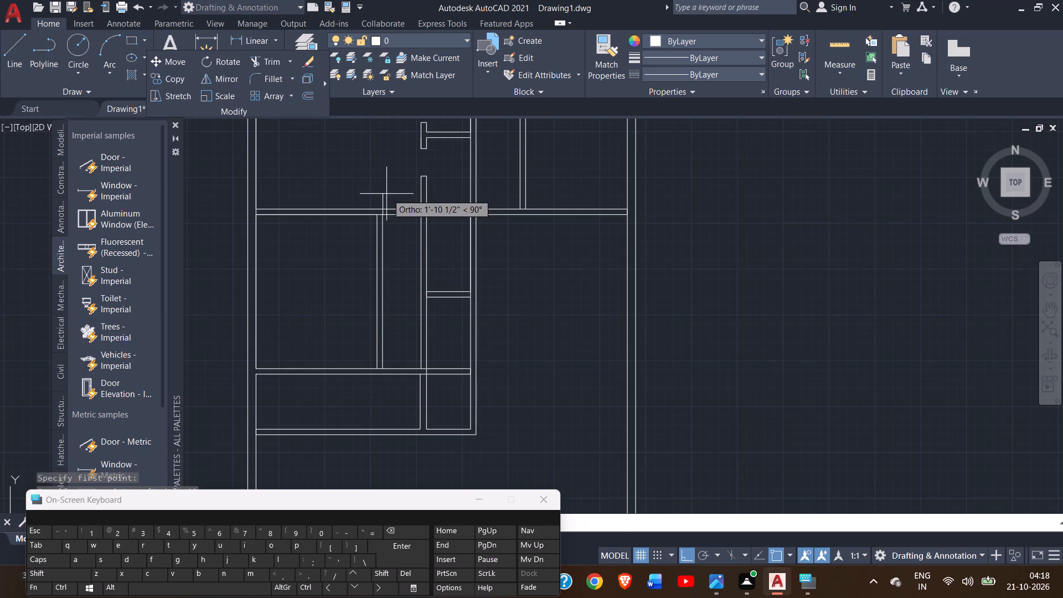
type("1'")
key("Return")
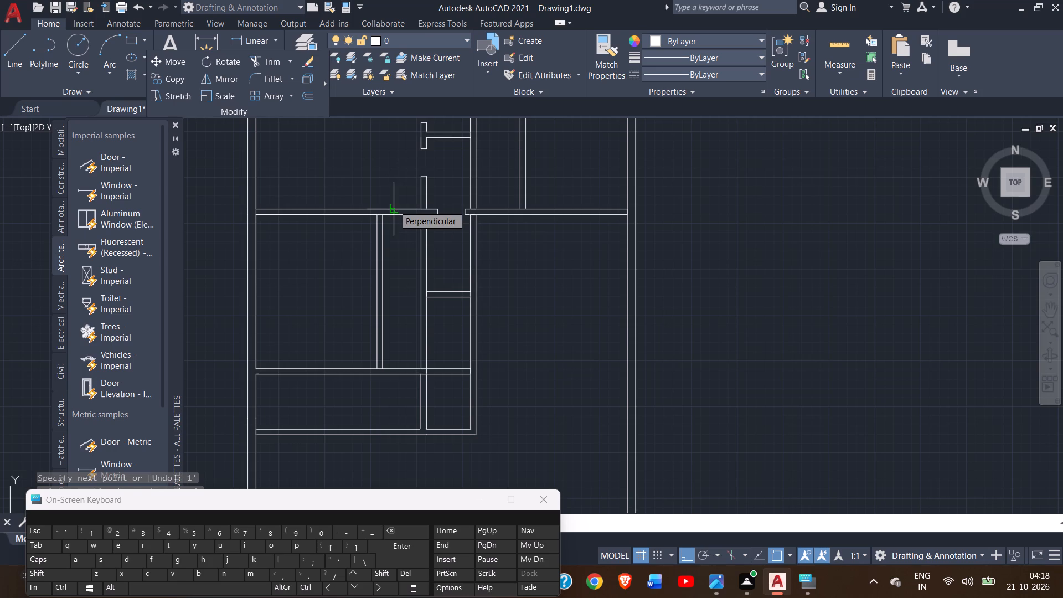
left_click(394, 205)
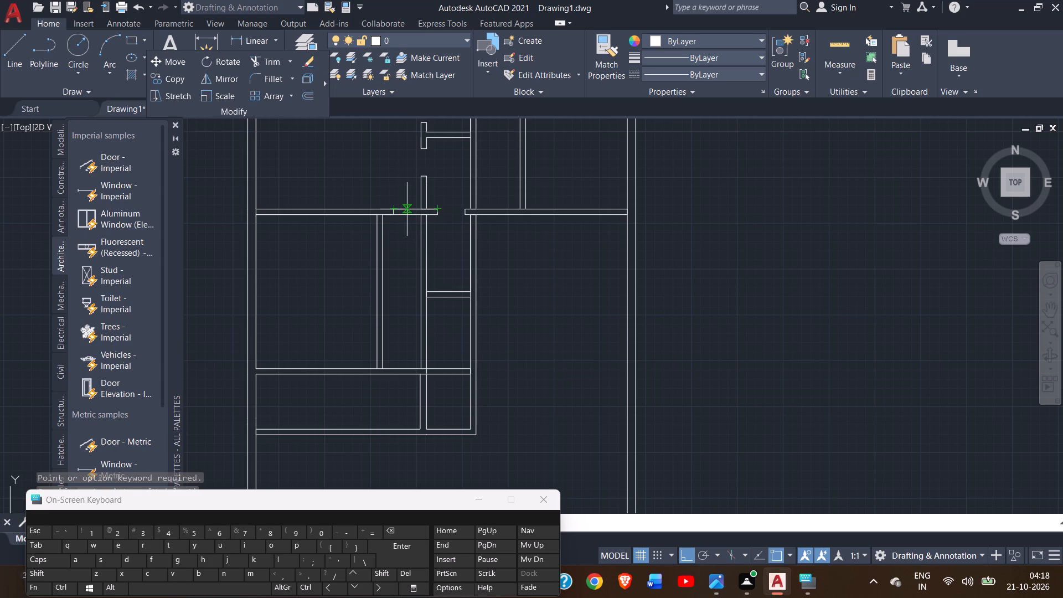
type("3'")
key("Return")
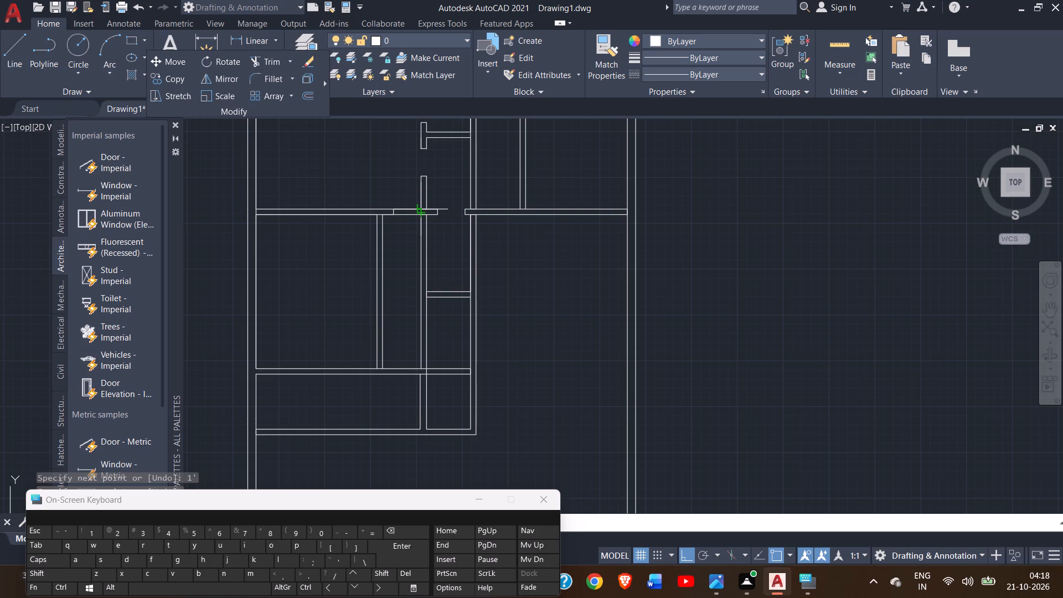
left_click(421, 210)
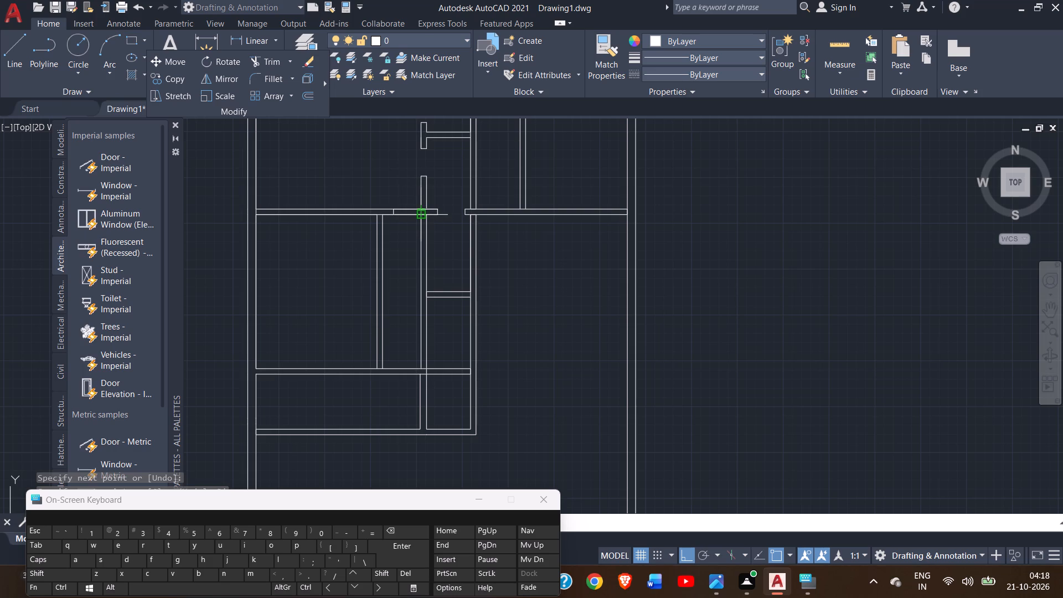
left_click(422, 216)
right_click(422, 216)
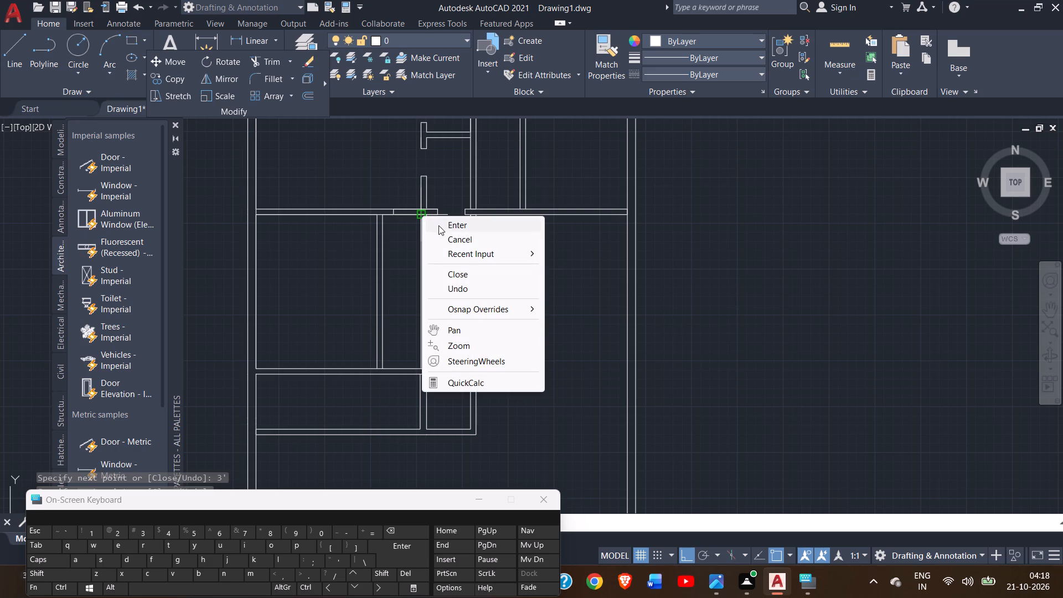
left_click(438, 225)
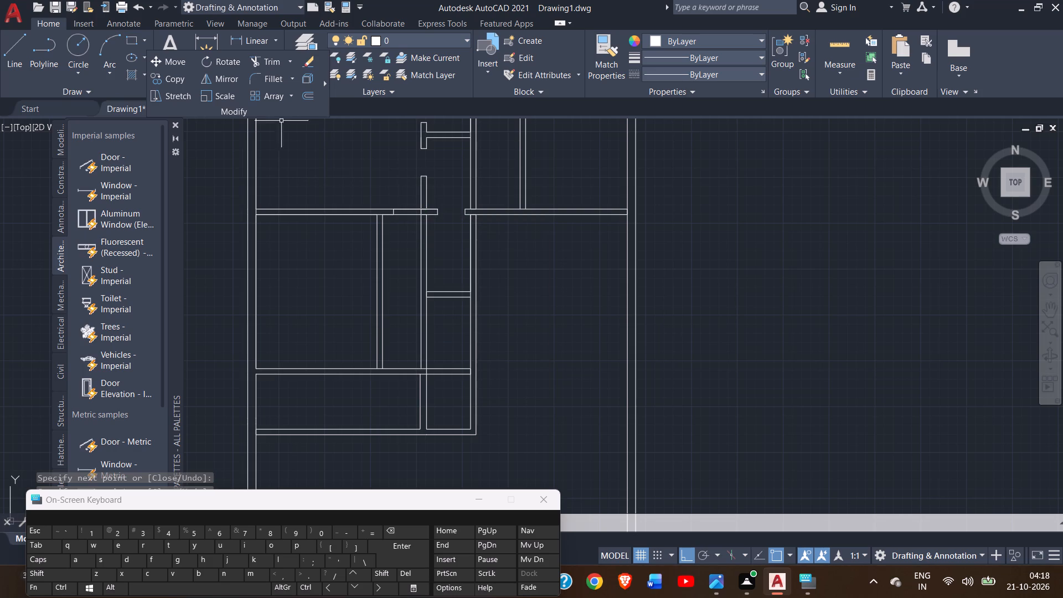
Trim both faces of the long horizontal partition between the new jamb line and the corridor partition to open a doorway.
left_click(274, 66)
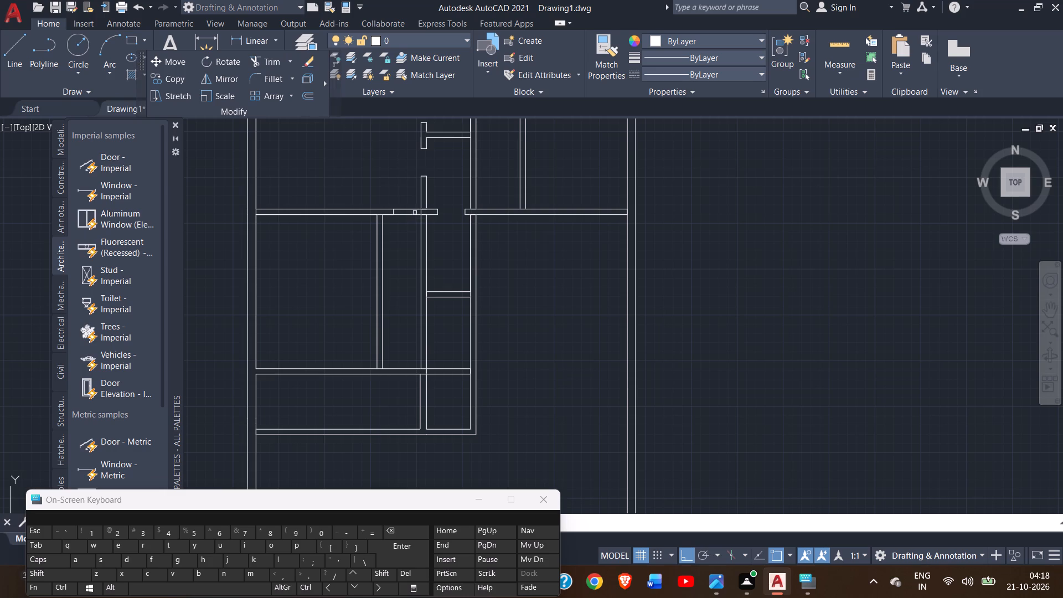
left_click_drag(408, 196, 406, 238)
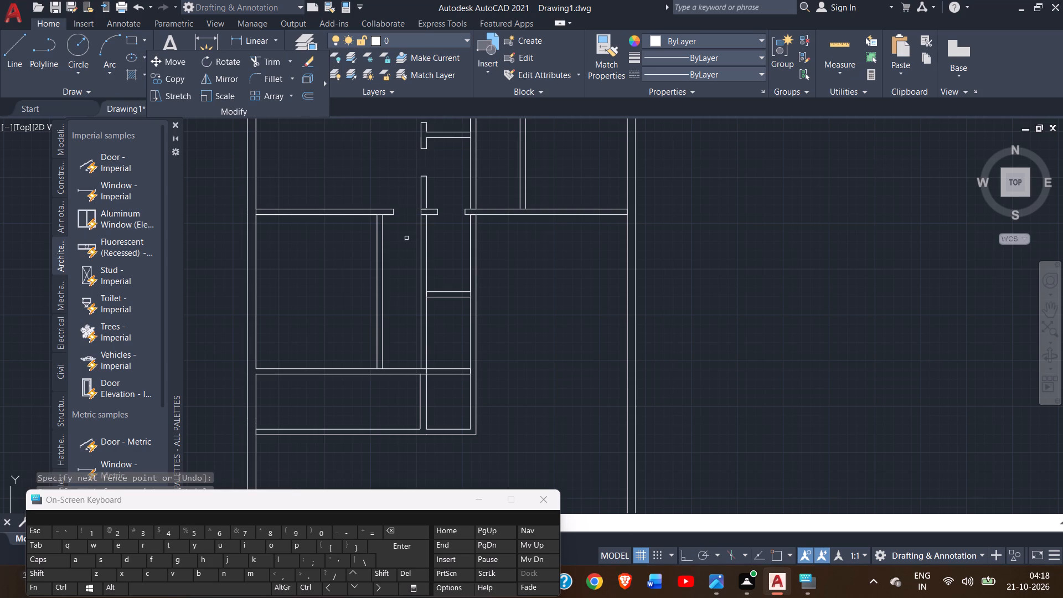
left_click(782, 241)
right_click(782, 241)
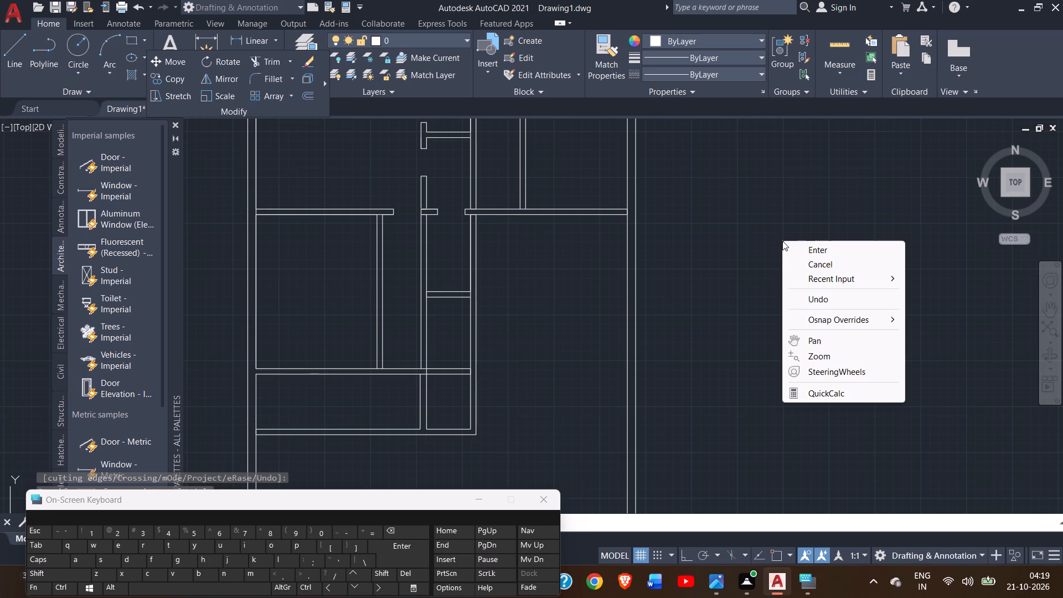
left_click(807, 254)
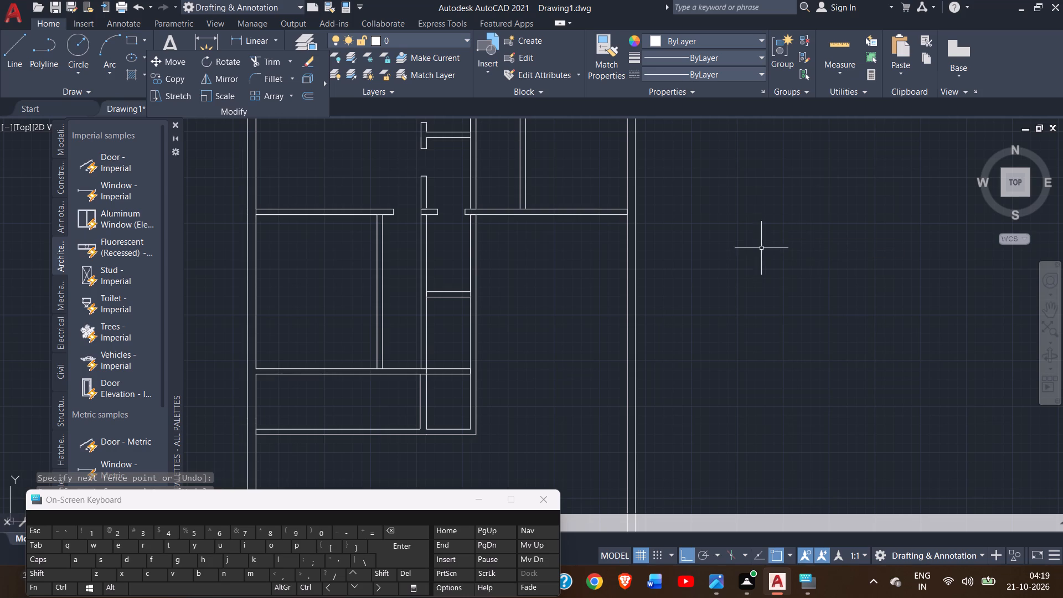
Draw a 3' line up the vertical partition's corridor face from its lower end, then a jamb line across the partition from there.
left_click(14, 54)
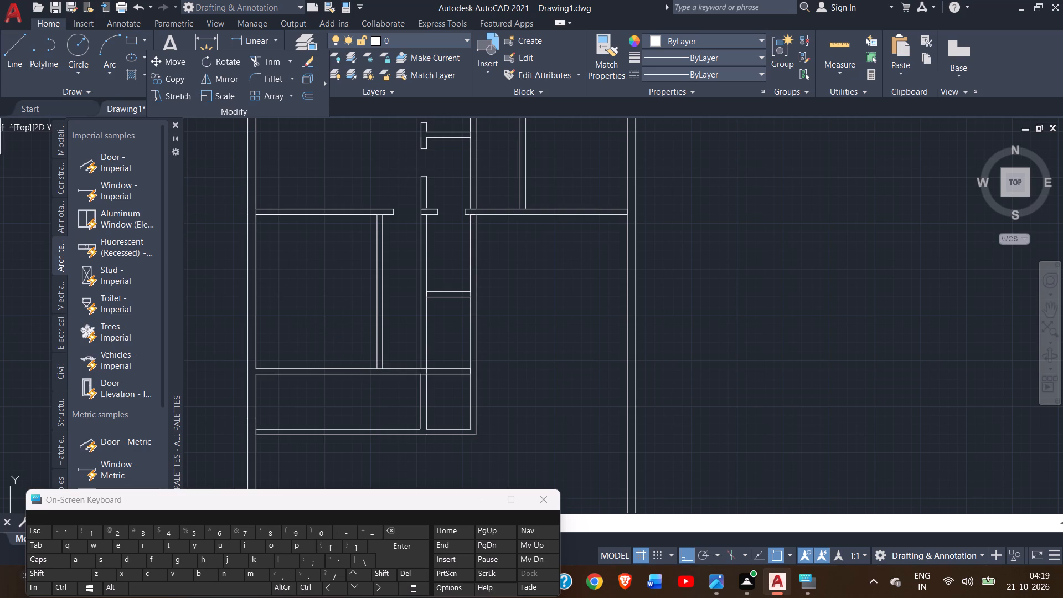
left_click(20, 46)
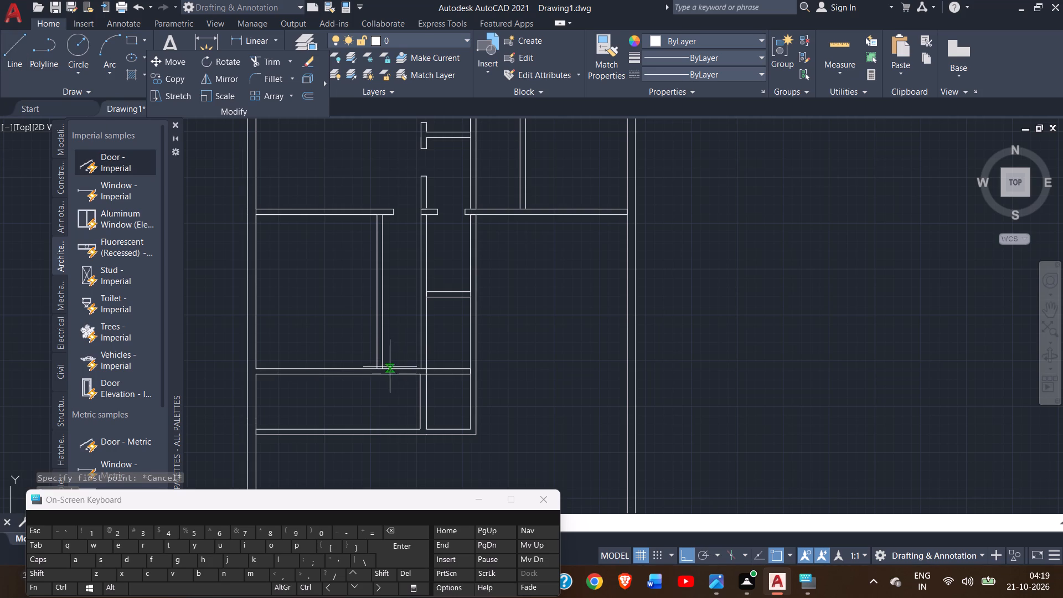
left_click(386, 369)
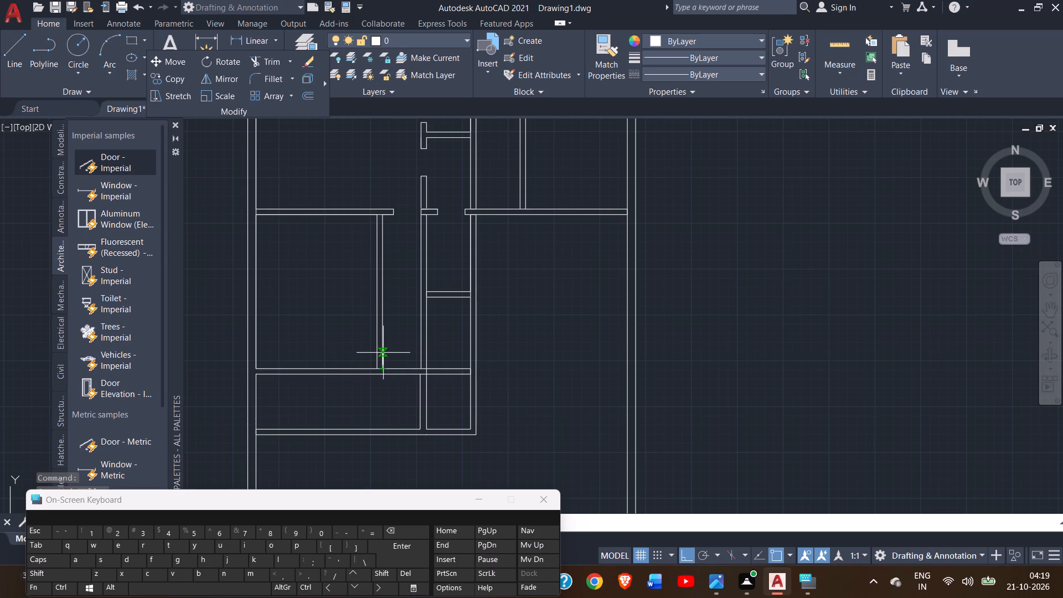
type("3'")
key("Return")
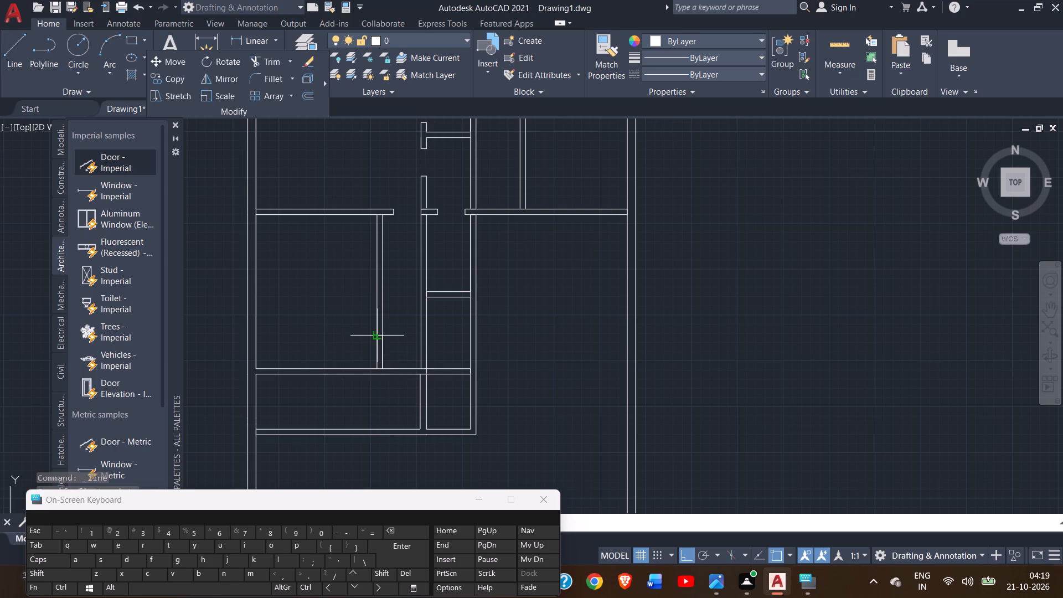
right_click(375, 335)
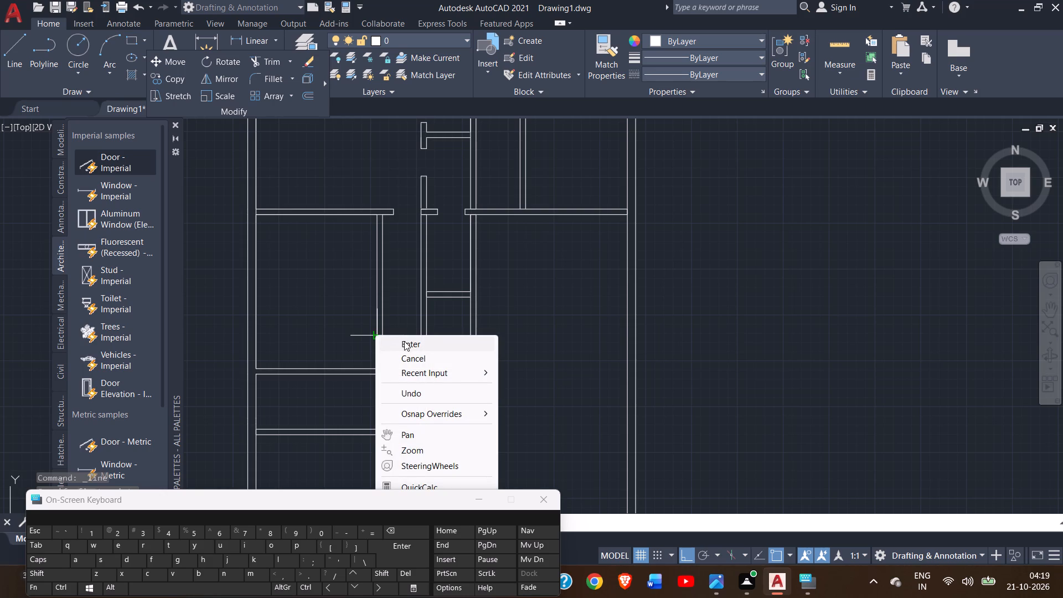
left_click(406, 341)
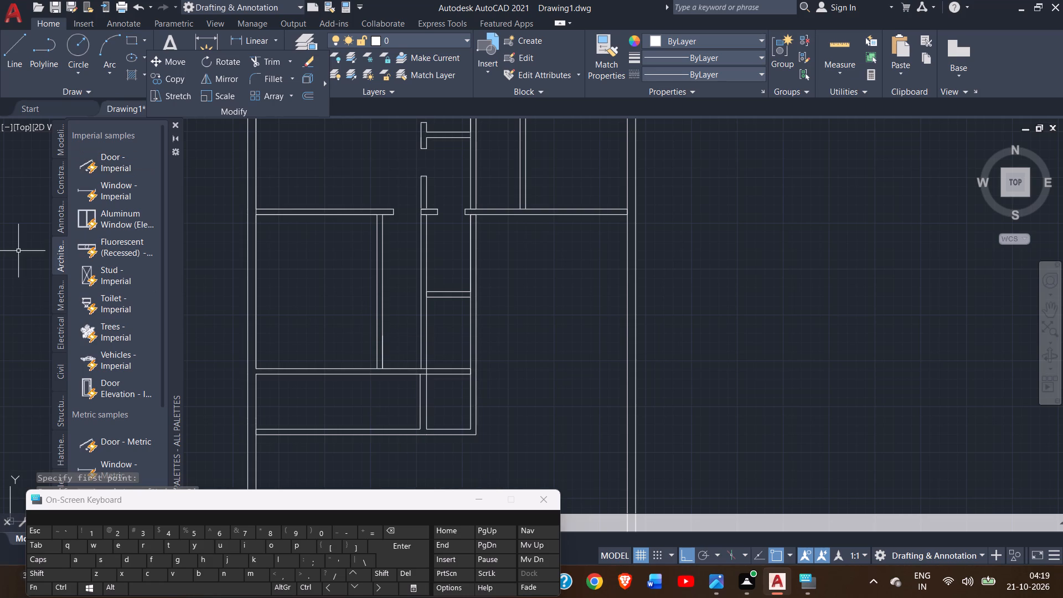
left_click(12, 63)
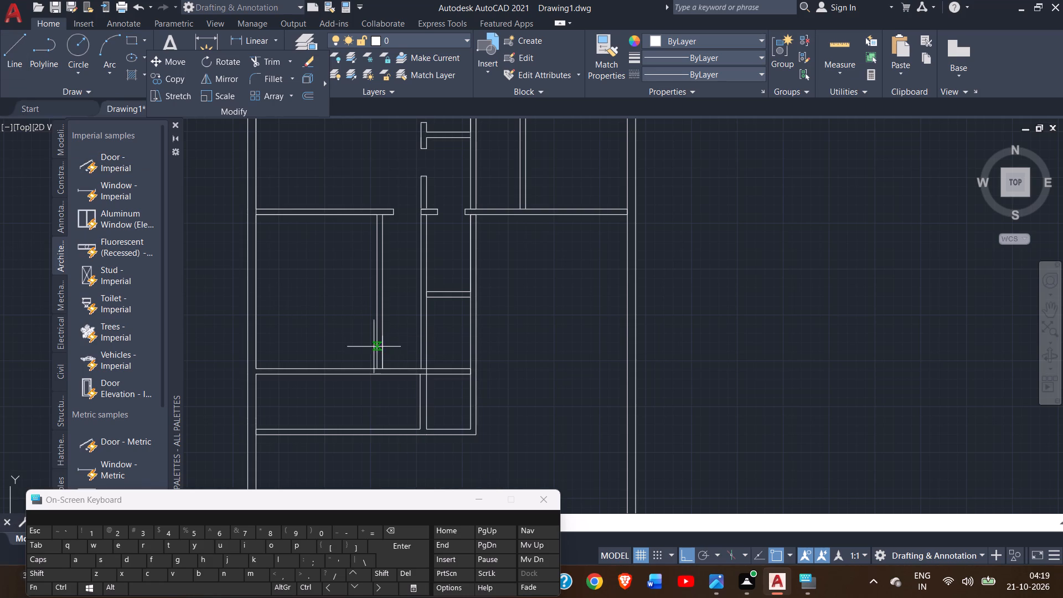
left_click(385, 337)
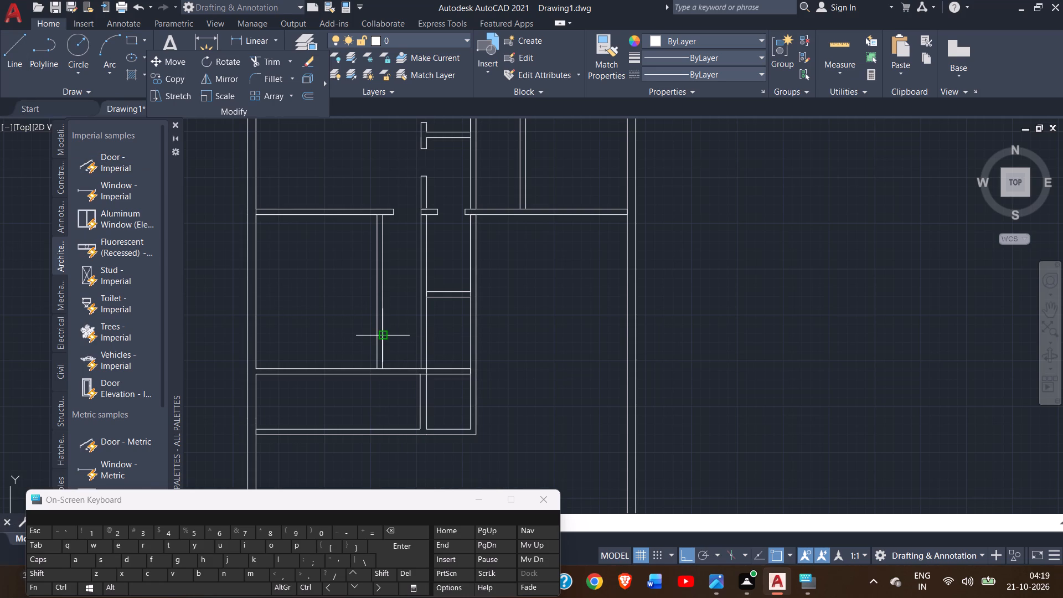
left_click(375, 337)
right_click(375, 337)
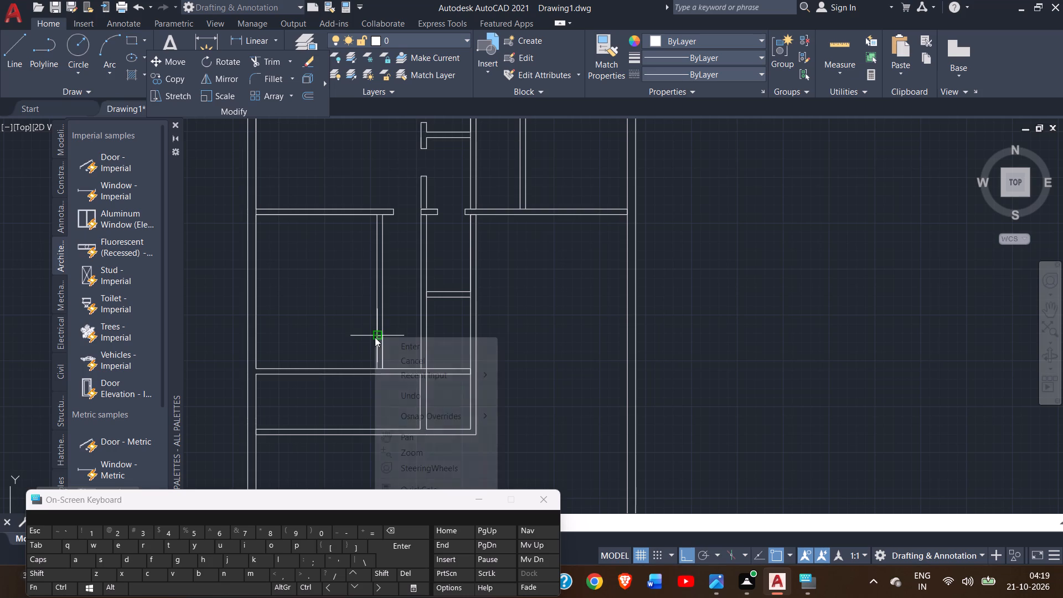
left_click(410, 349)
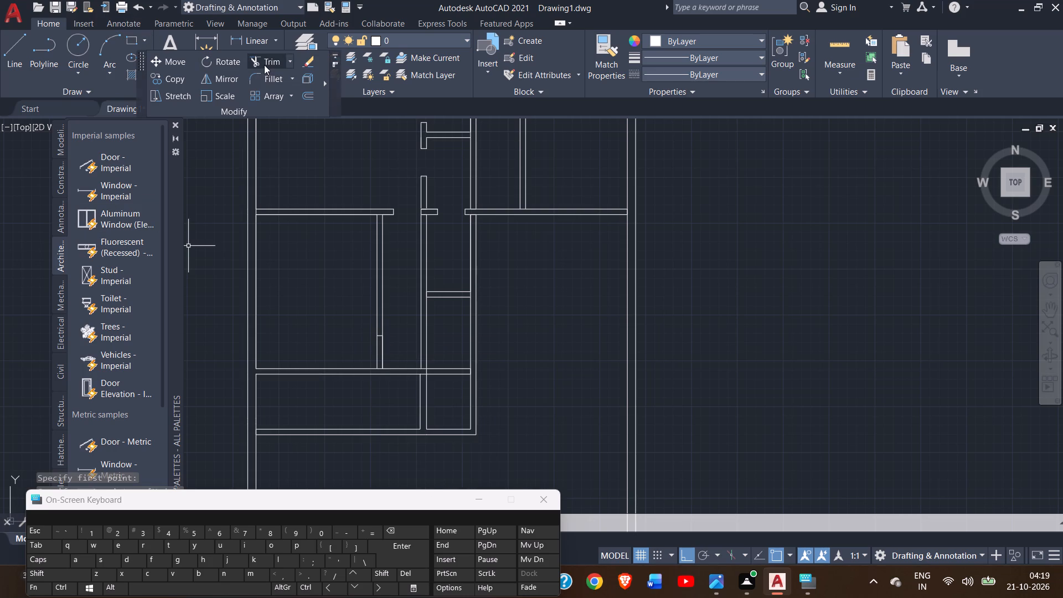
Trim the vertical partition's faces below the new jamb line to open a 3' doorway above the lower horizontal partition.
left_click(265, 64)
left_click_drag(367, 350, 412, 360)
left_click(412, 360)
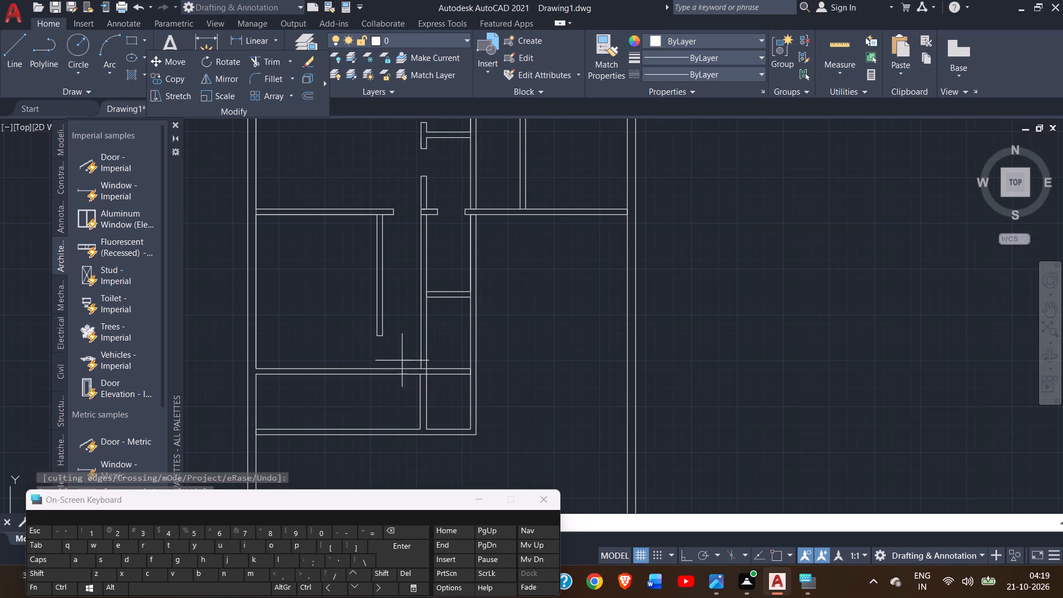
right_click(337, 328)
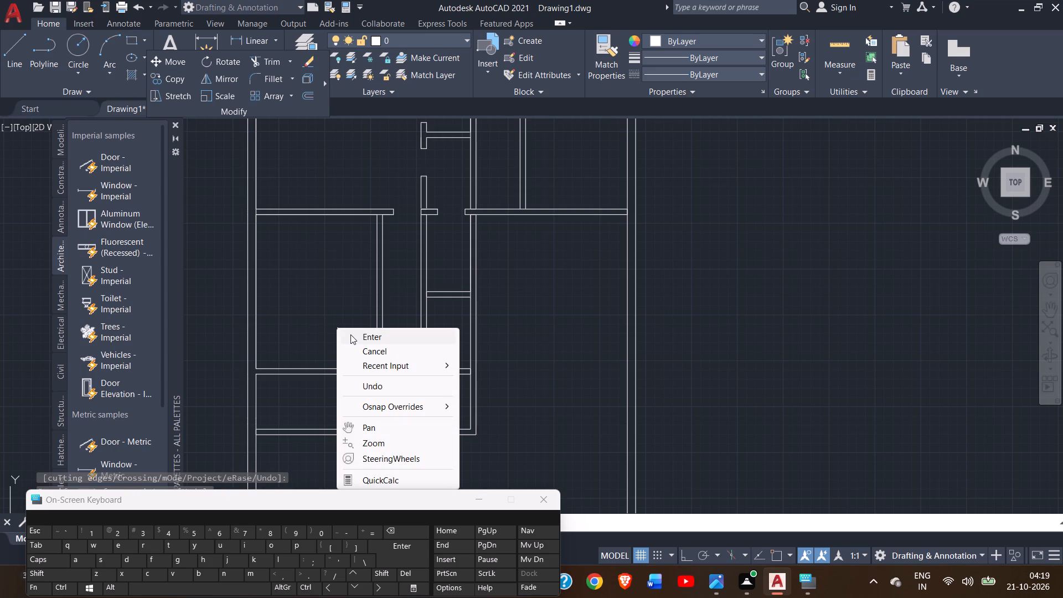
left_click(353, 335)
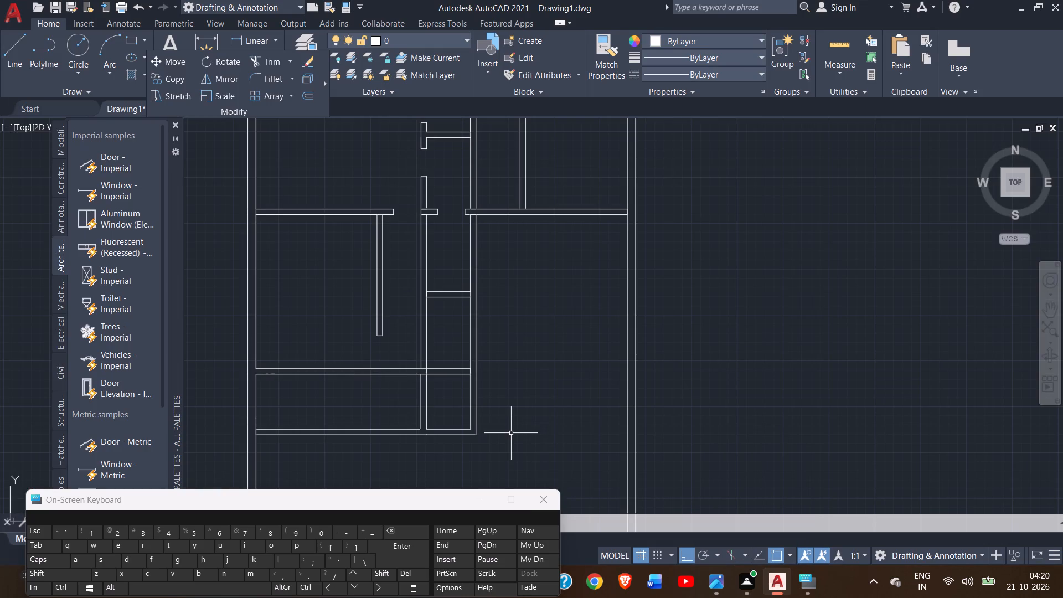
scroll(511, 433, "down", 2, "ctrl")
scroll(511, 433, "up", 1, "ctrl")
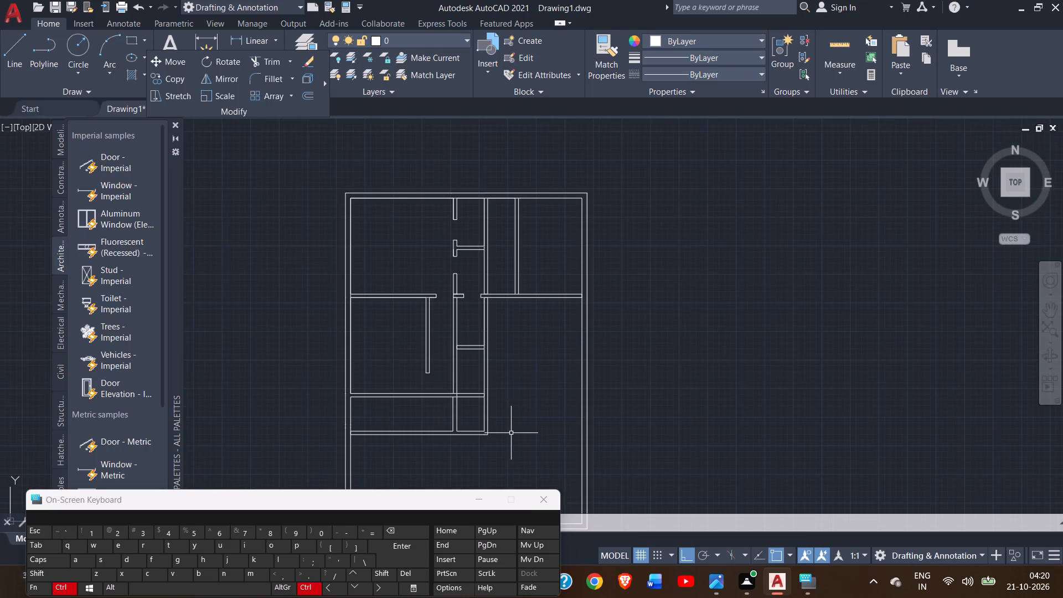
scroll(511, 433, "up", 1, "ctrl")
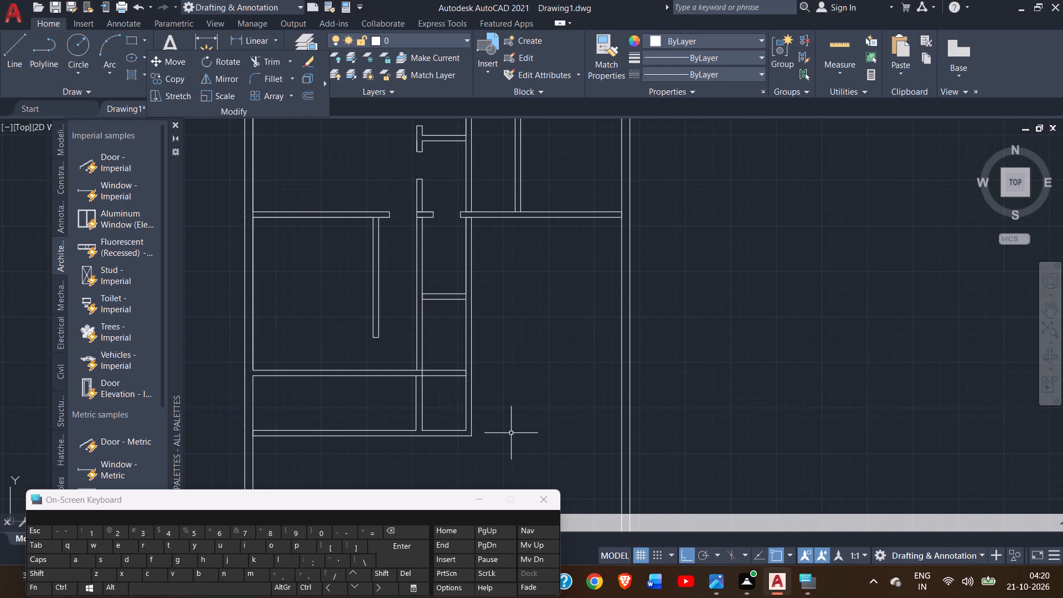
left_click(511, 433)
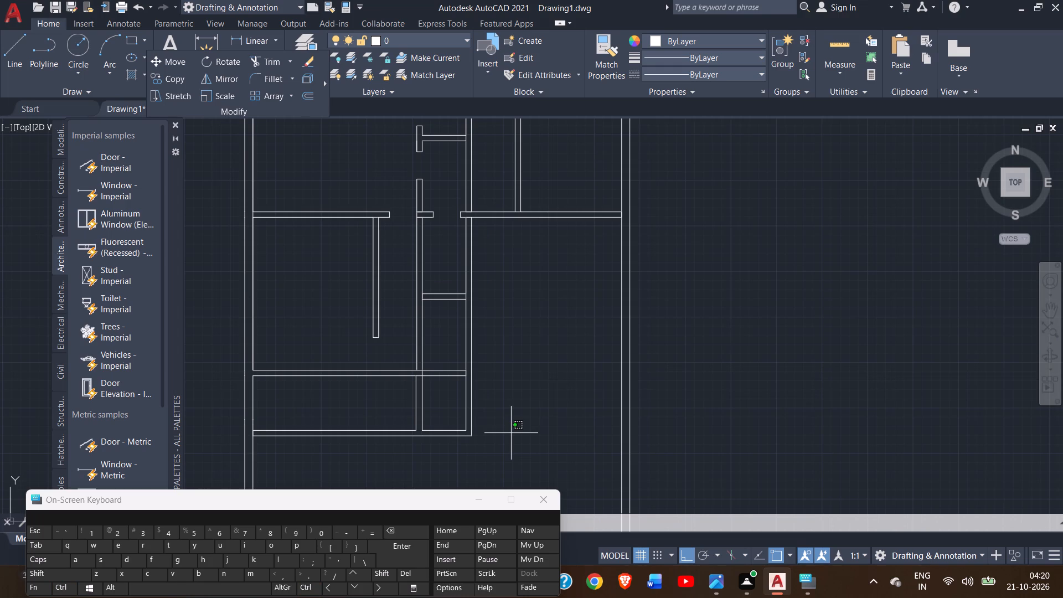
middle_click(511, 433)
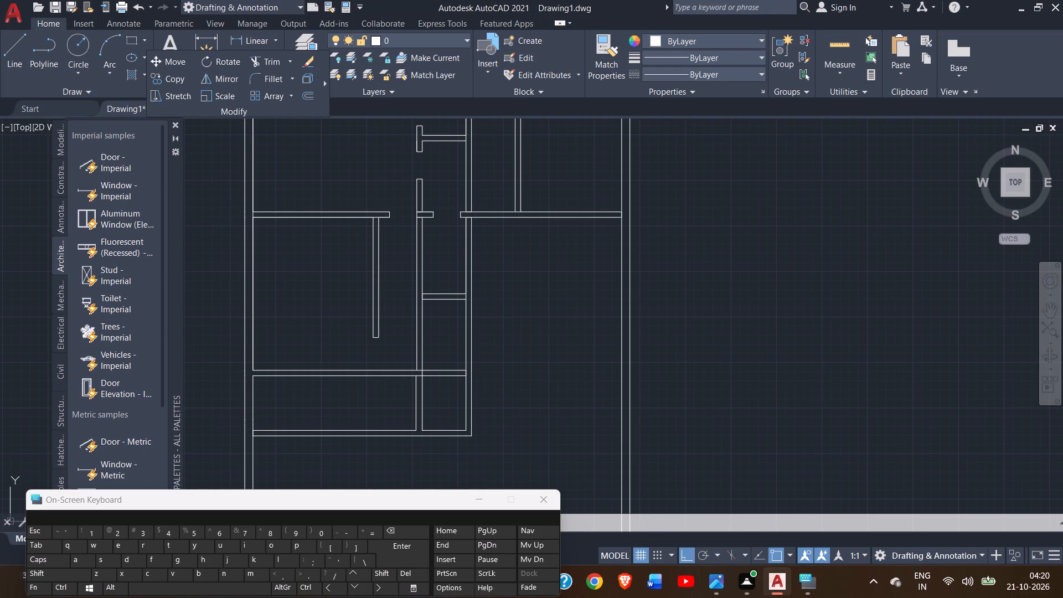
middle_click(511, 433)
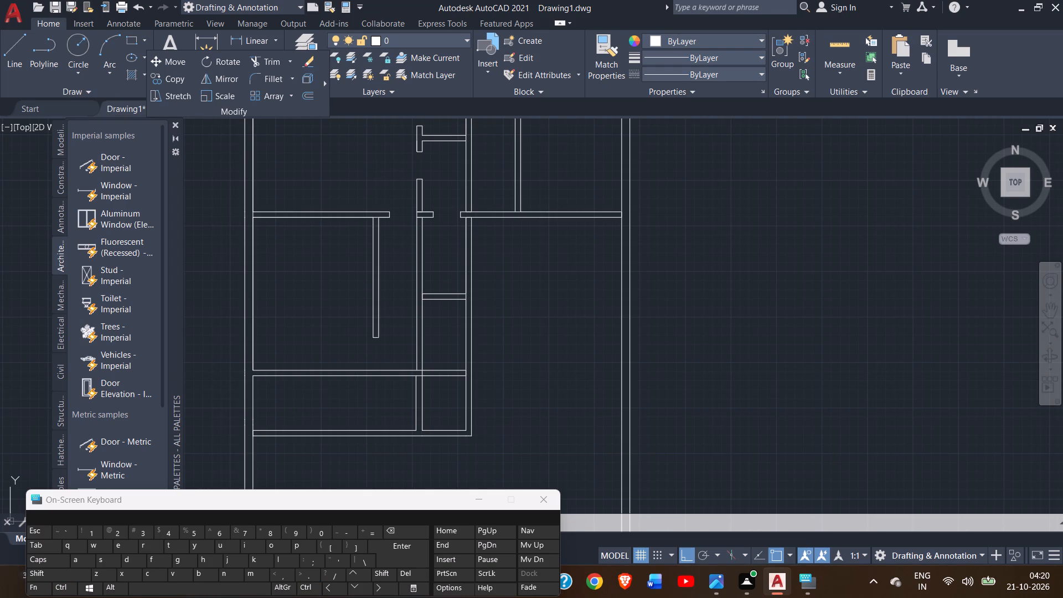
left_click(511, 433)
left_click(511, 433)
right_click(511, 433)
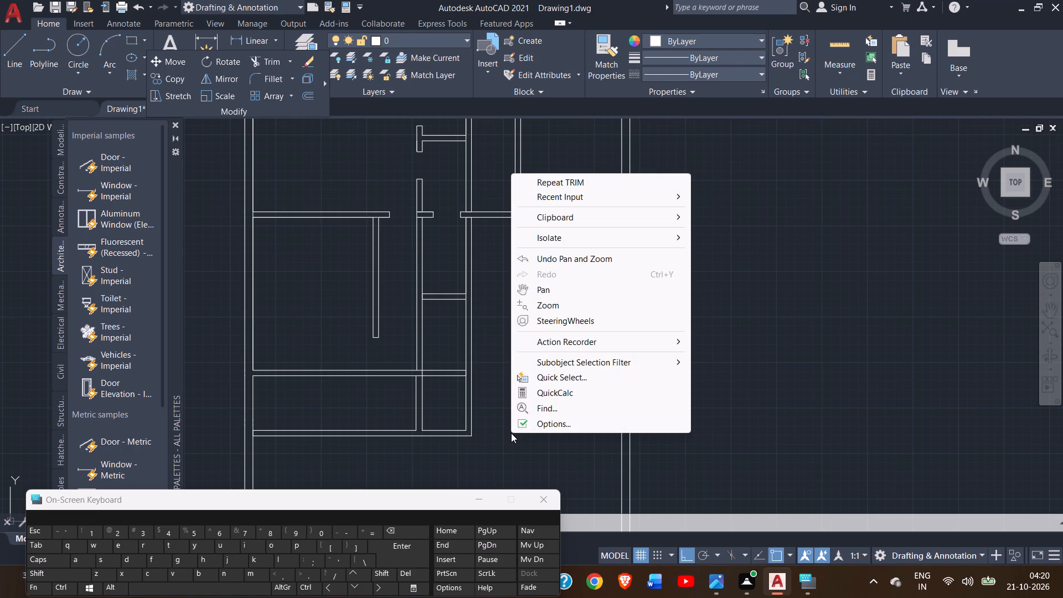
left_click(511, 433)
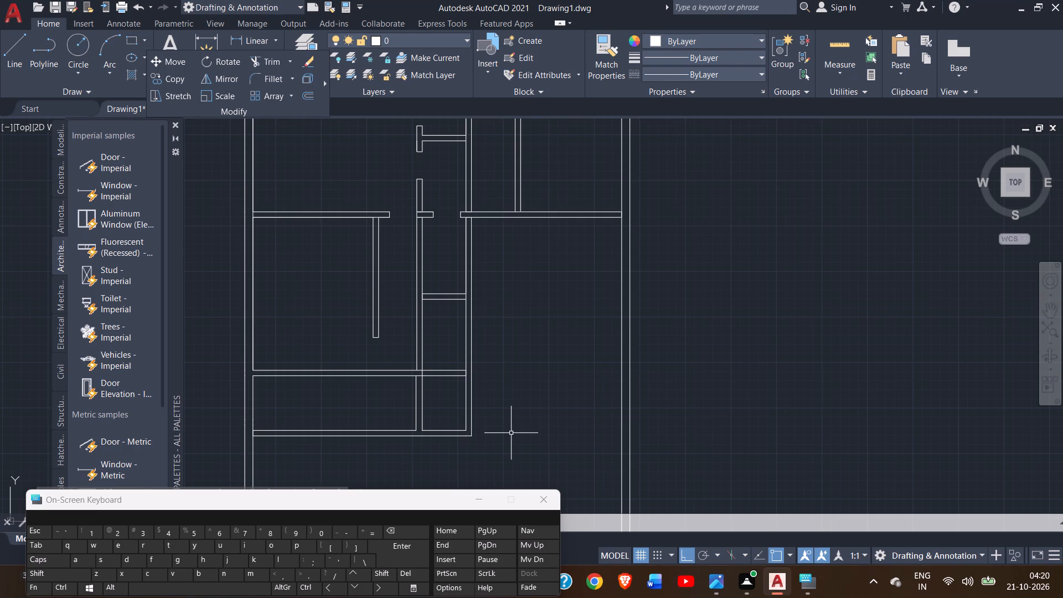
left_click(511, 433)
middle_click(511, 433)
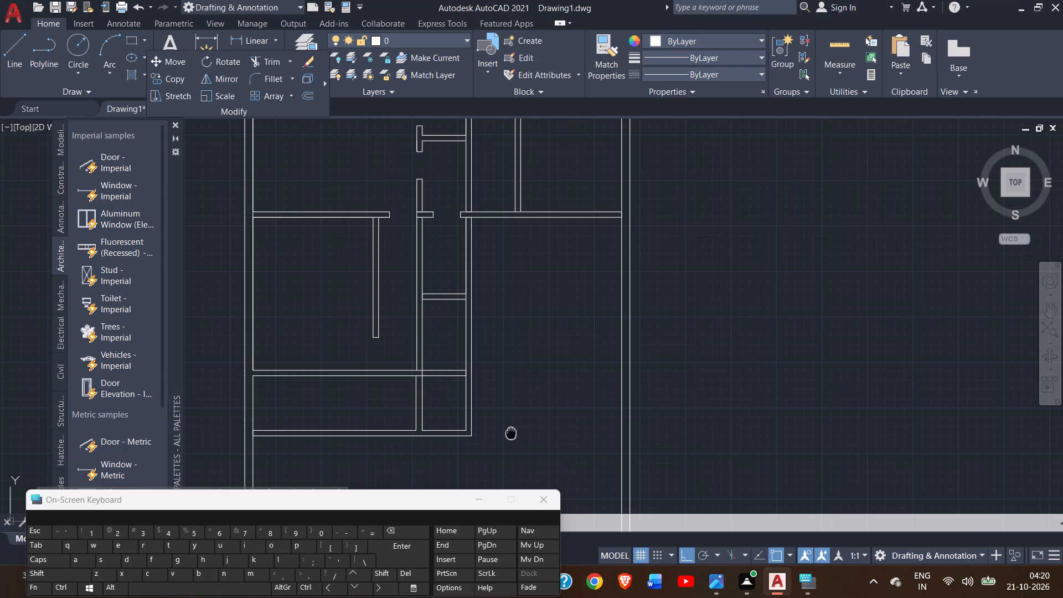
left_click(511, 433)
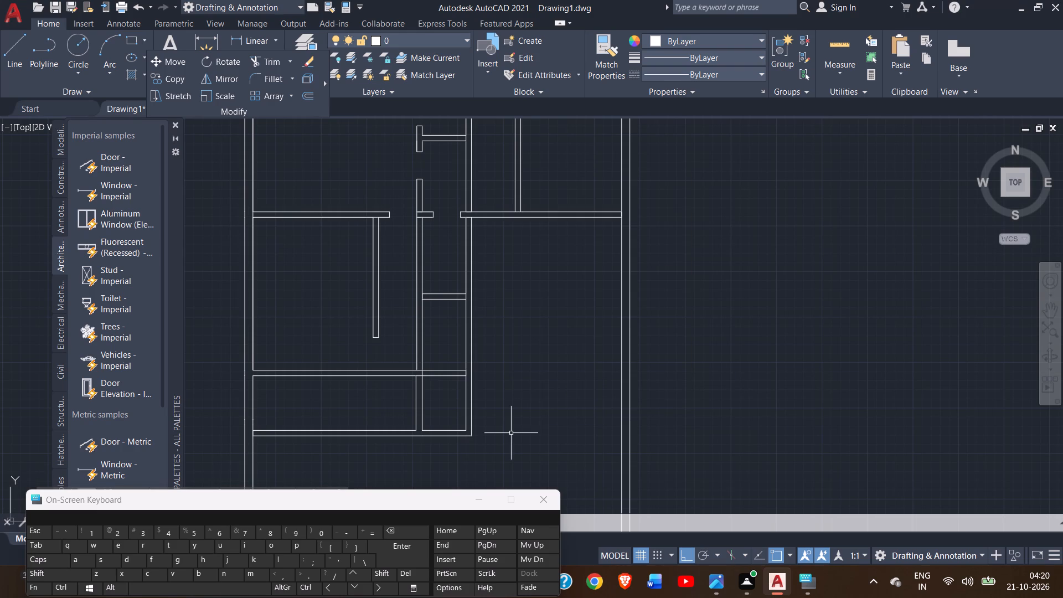
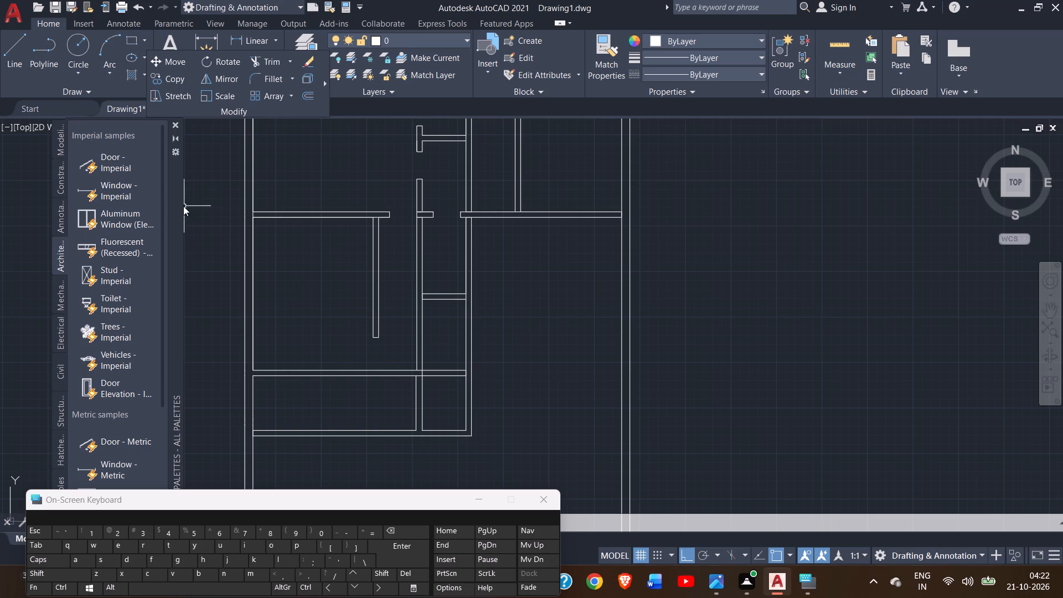
Draw a line from the lower corridor-side corner of the vertical partition straight down to the lower horizontal partition.
left_click(17, 75)
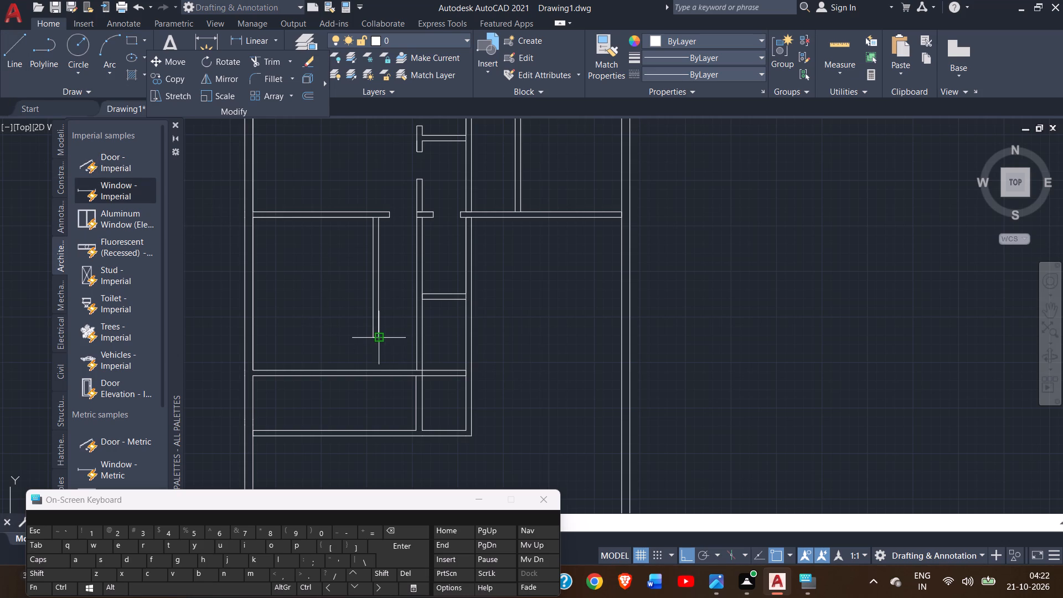
left_click_drag(378, 337, 377, 367)
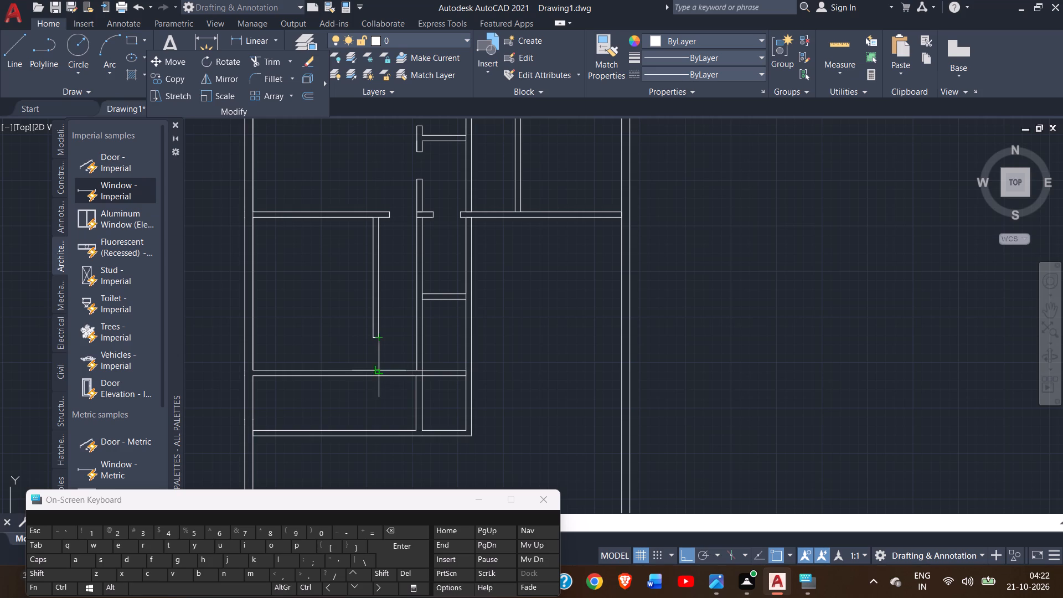
left_click_drag(377, 367, 378, 370)
left_click(378, 370)
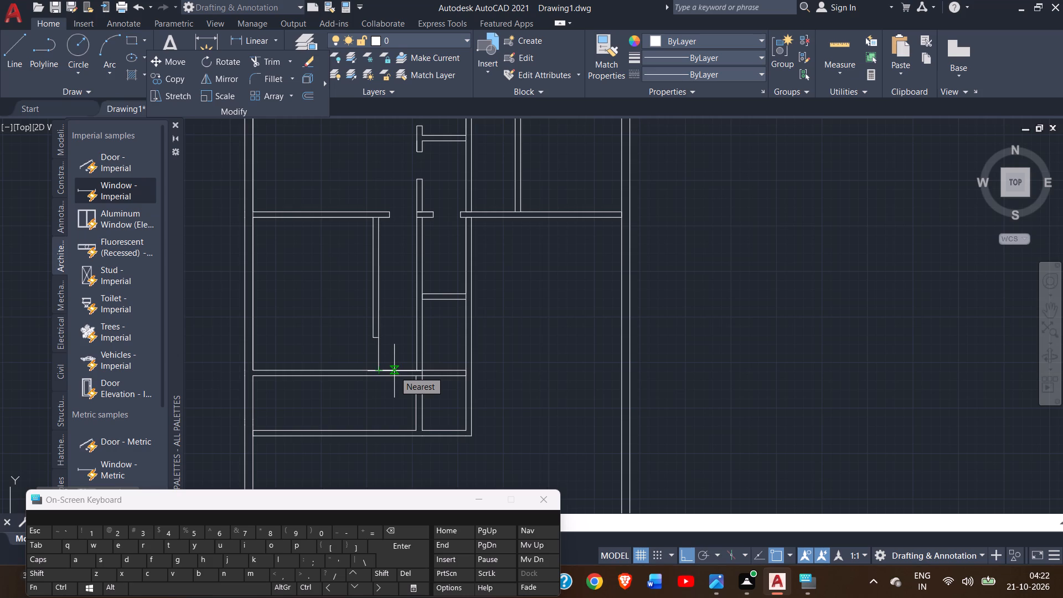
right_click(394, 371)
left_click(422, 382)
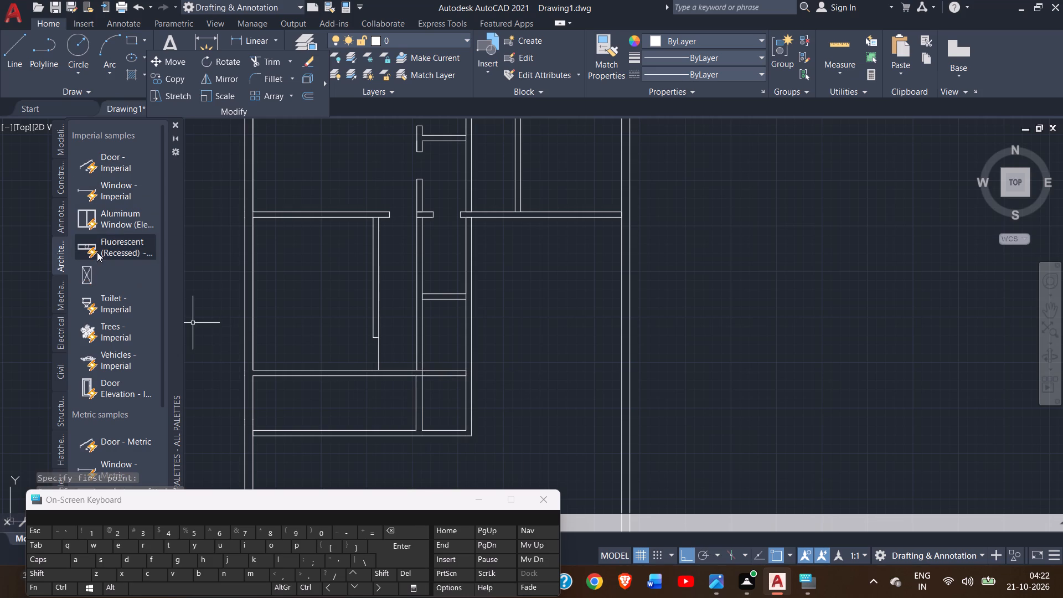
Draw door jamb lines across the lower horizontal partition, the first a short way from the outer wall and the second 4' further along.
left_click(10, 48)
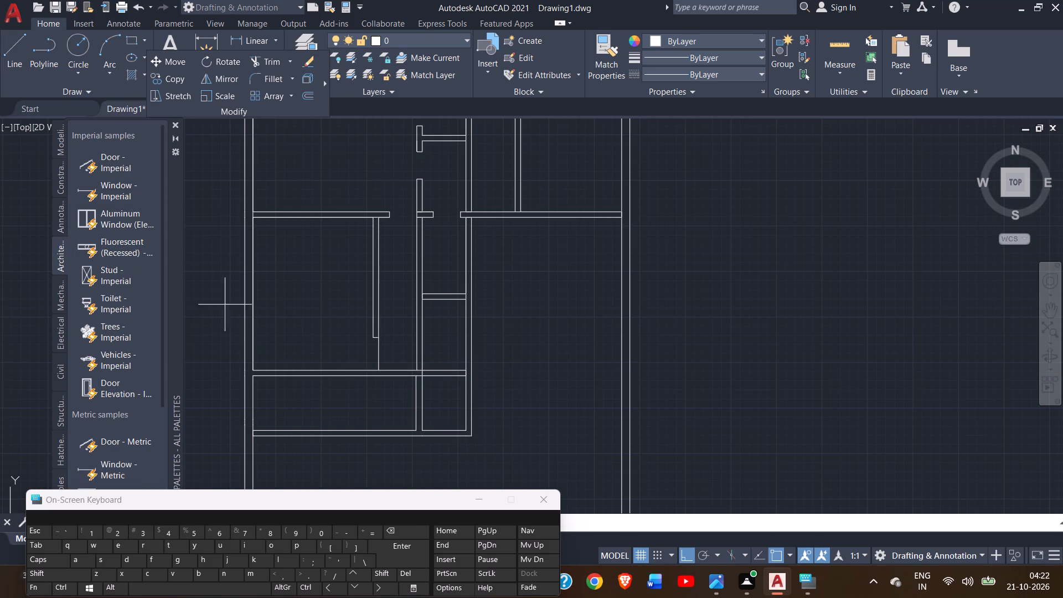
left_click(251, 374)
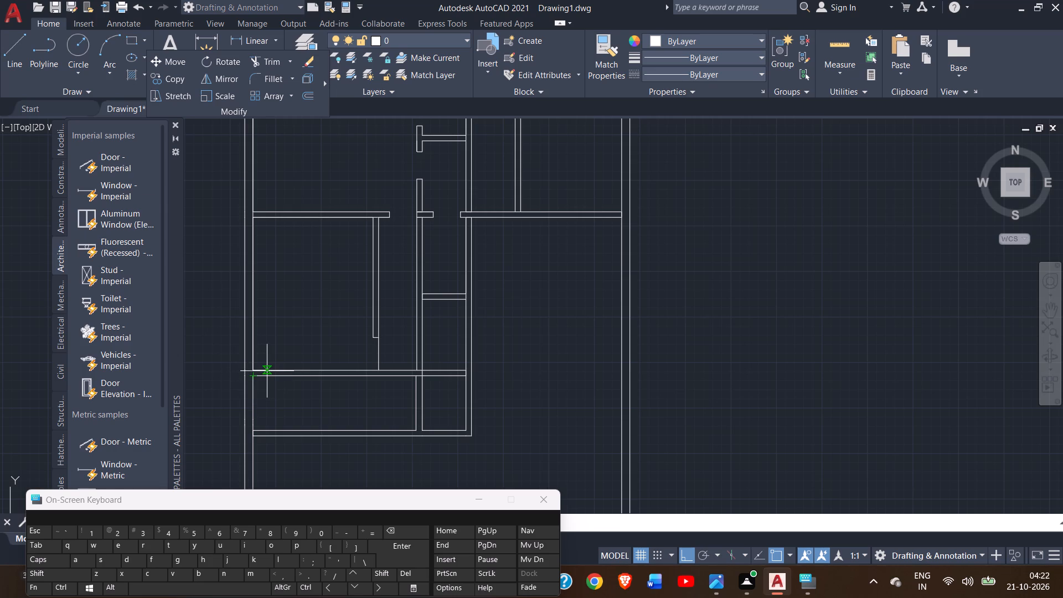
left_click(267, 371)
left_click(268, 380)
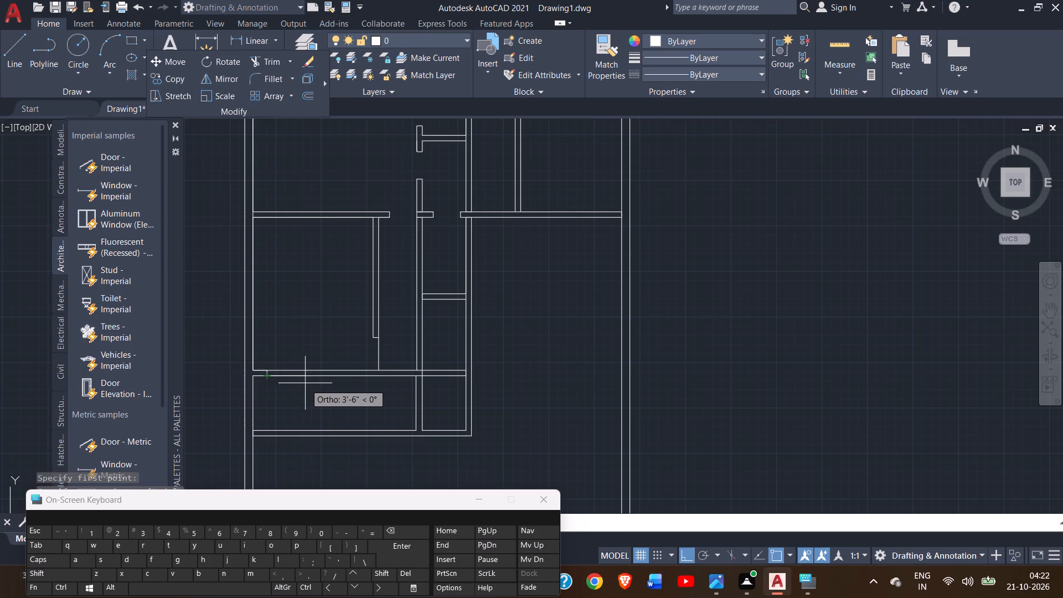
type("4'")
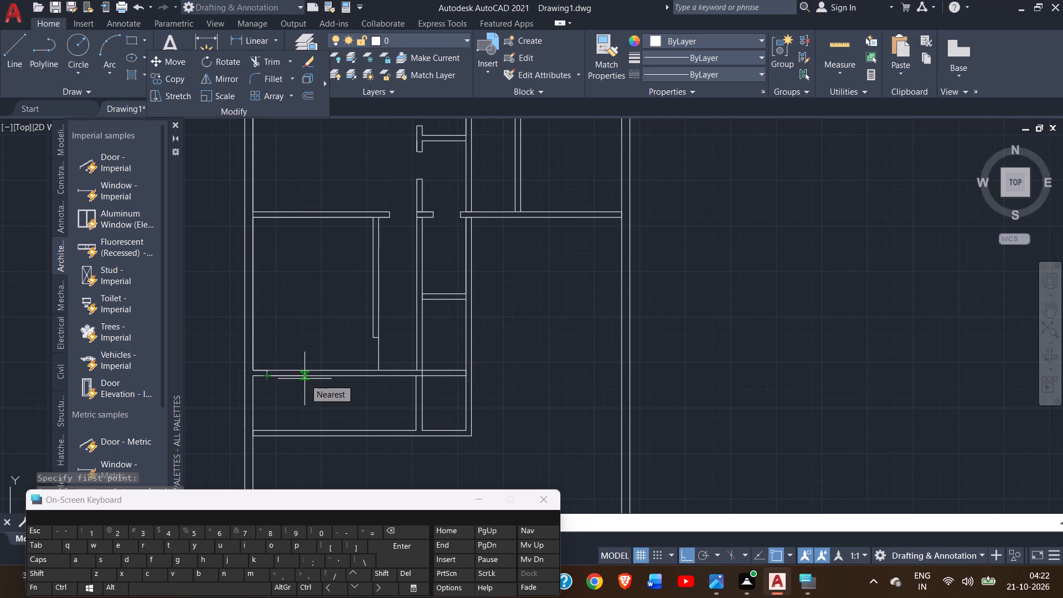
key("Return")
key("apostrophe")
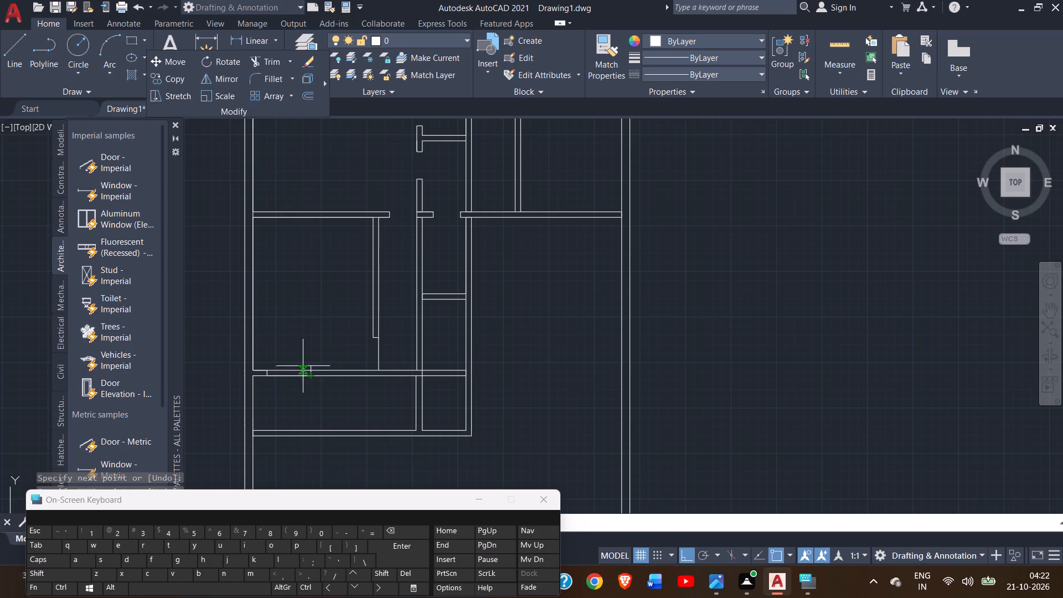
left_click(313, 374)
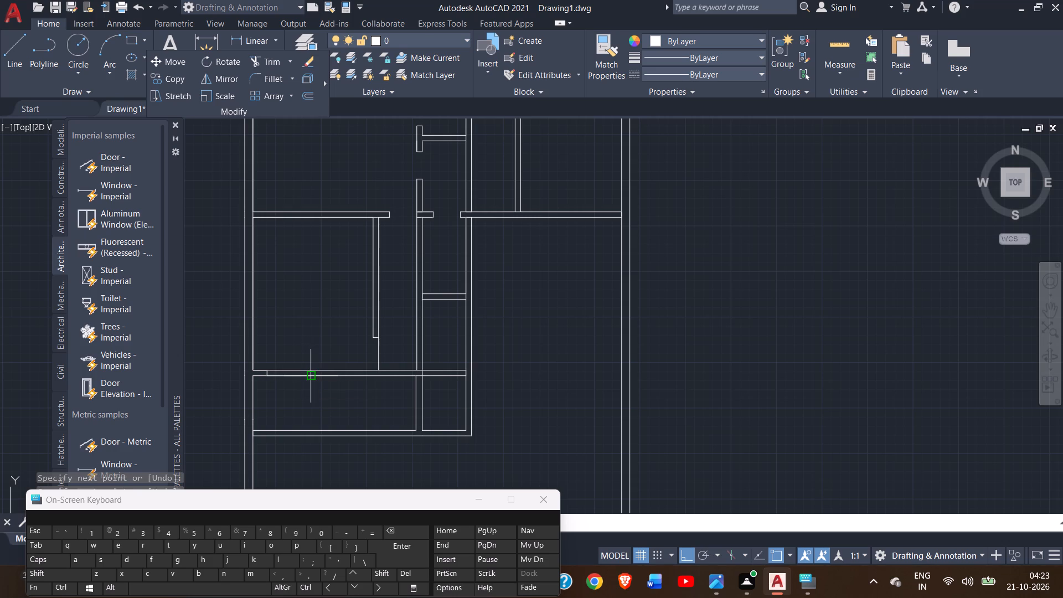
left_click(314, 370)
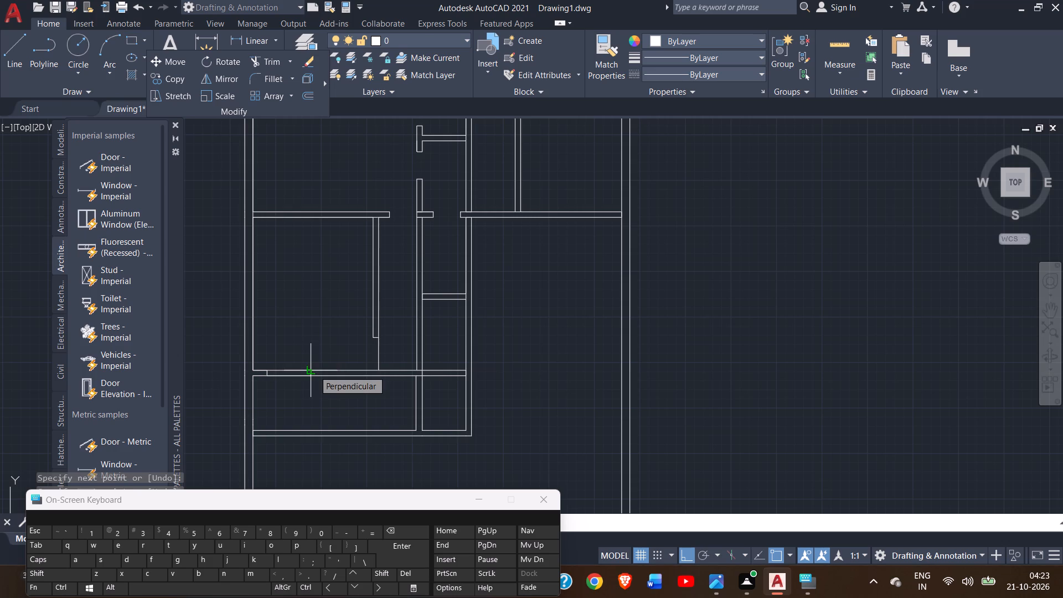
right_click(314, 370)
left_click(344, 378)
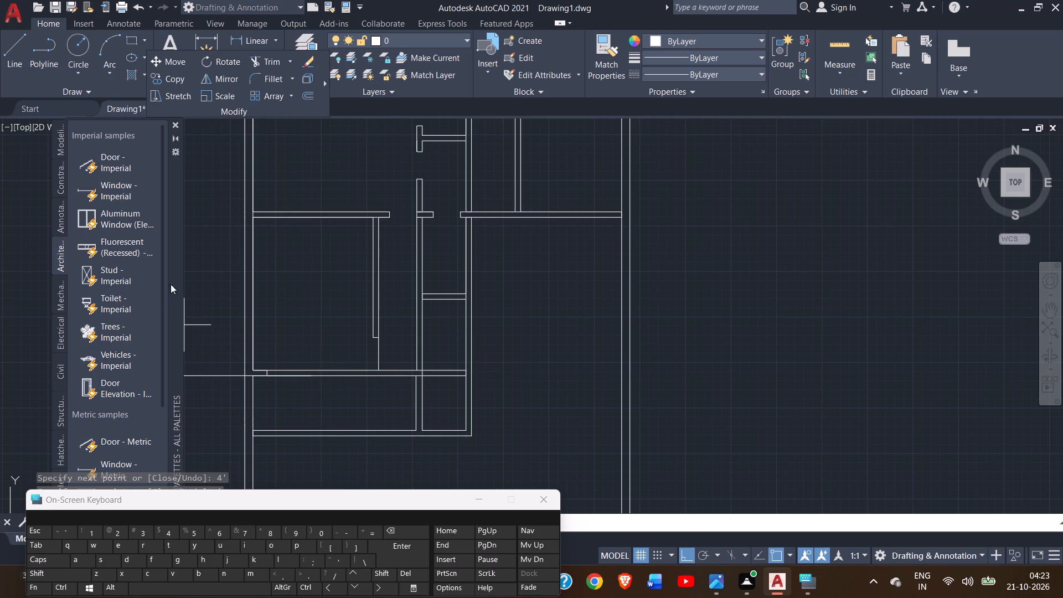
left_click(311, 373)
right_click(311, 373)
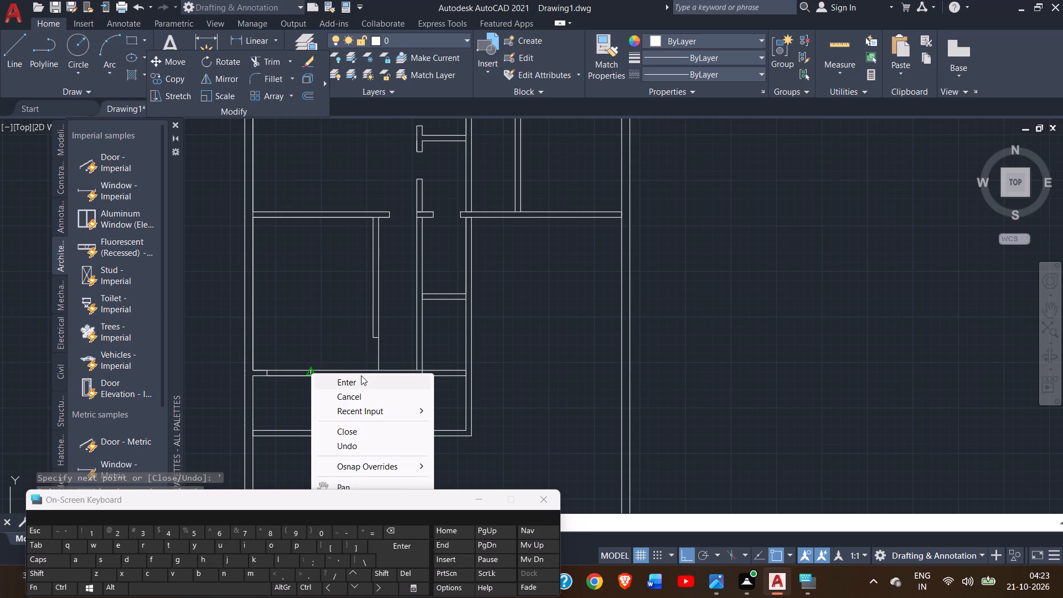
left_click(361, 375)
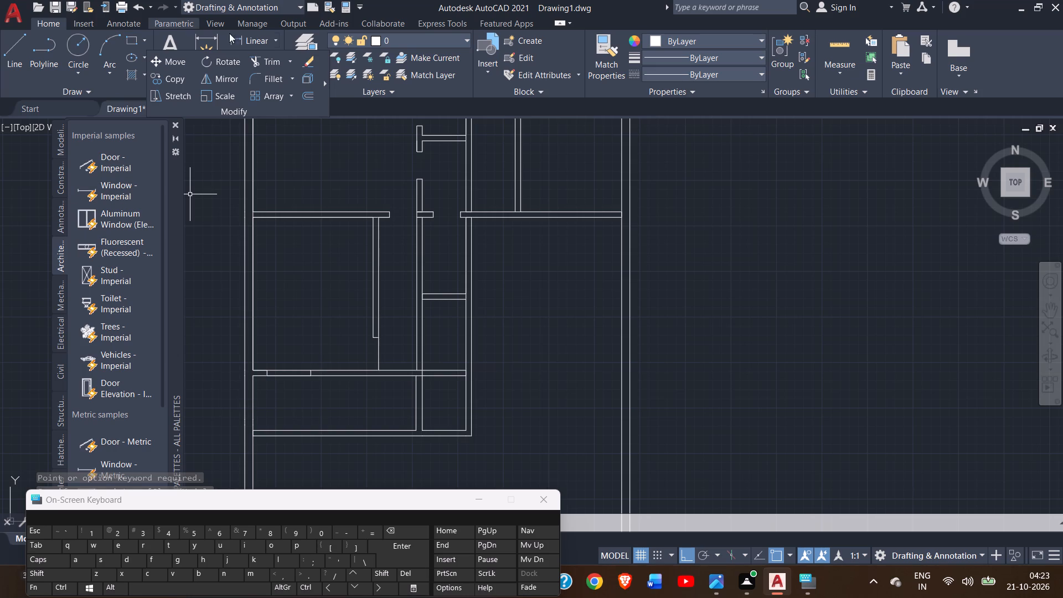
Trim both faces of the lower horizontal partition between the two new jamb lines to open a 4' doorway.
left_click(273, 66)
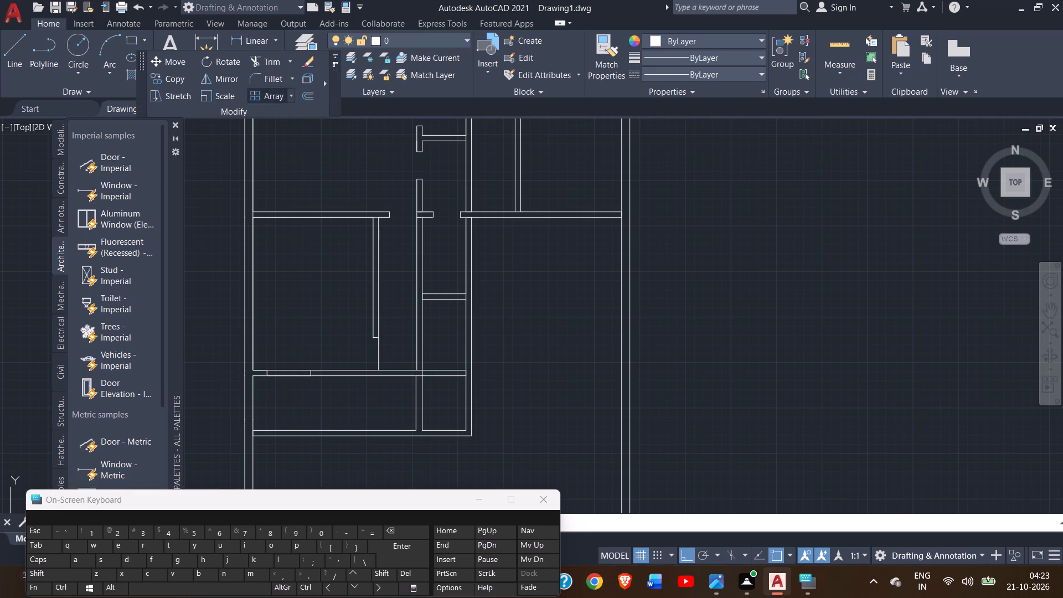
left_click_drag(291, 347, 292, 362)
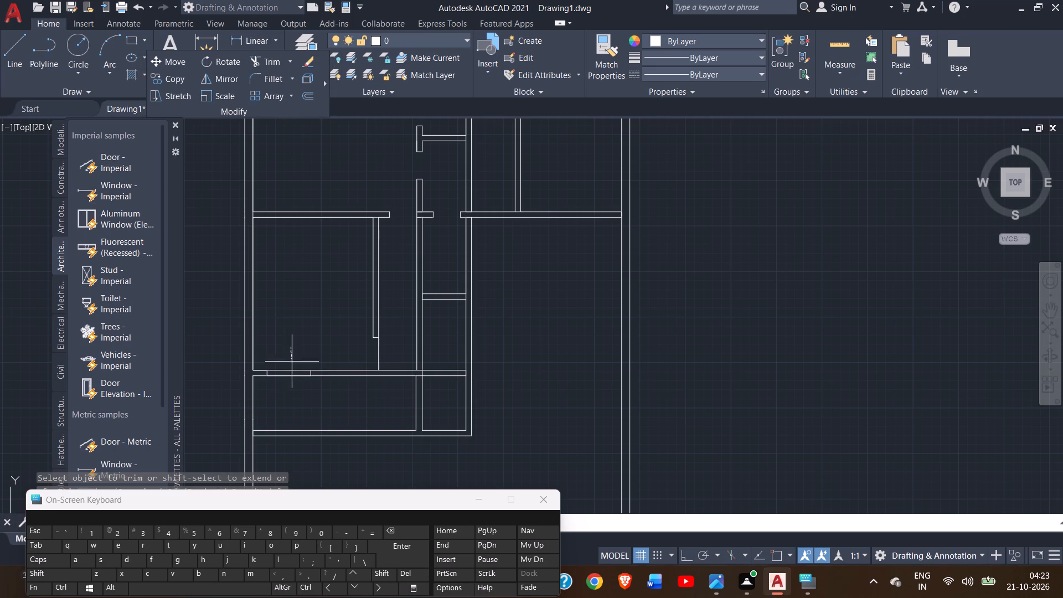
left_click_drag(292, 362, 292, 384)
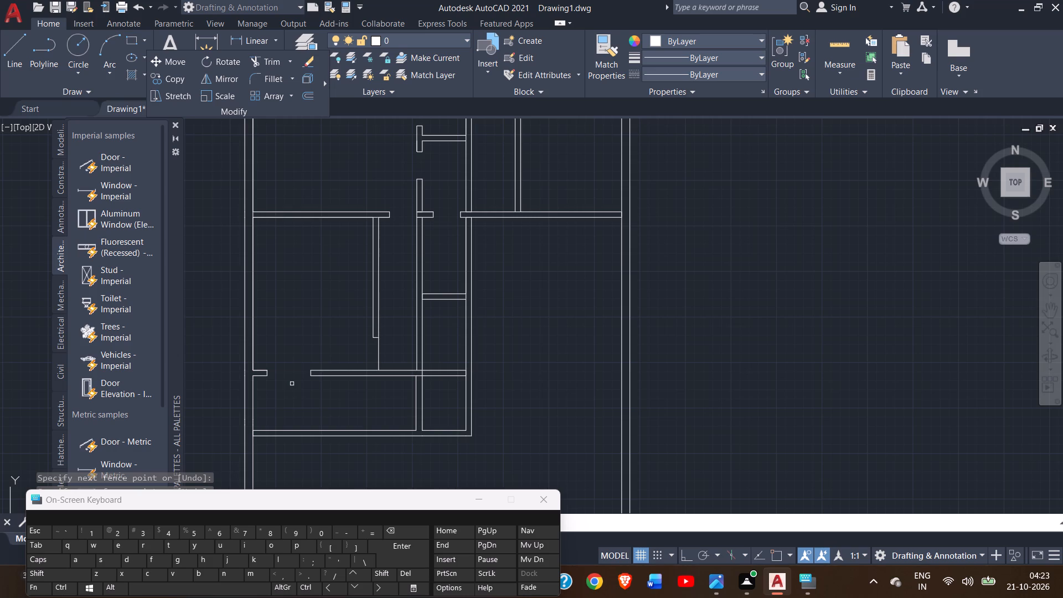
Draw a line from the outer wall along the partition's lower face past the doorway, down to the bottom wall, 6" across, and back up.
left_click(9, 49)
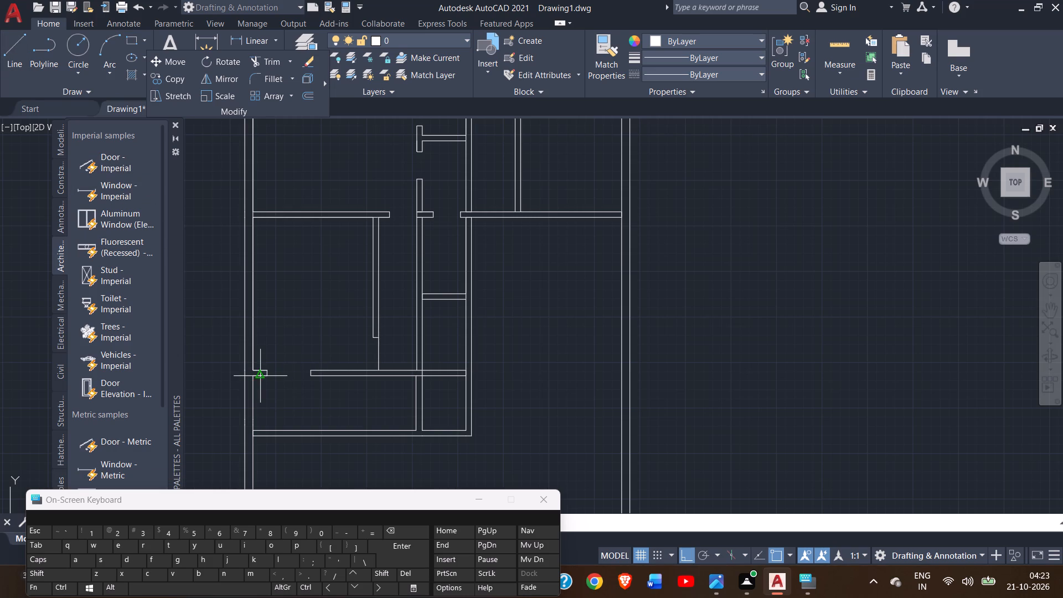
left_click_drag(255, 379, 327, 380)
left_click_drag(327, 380, 329, 380)
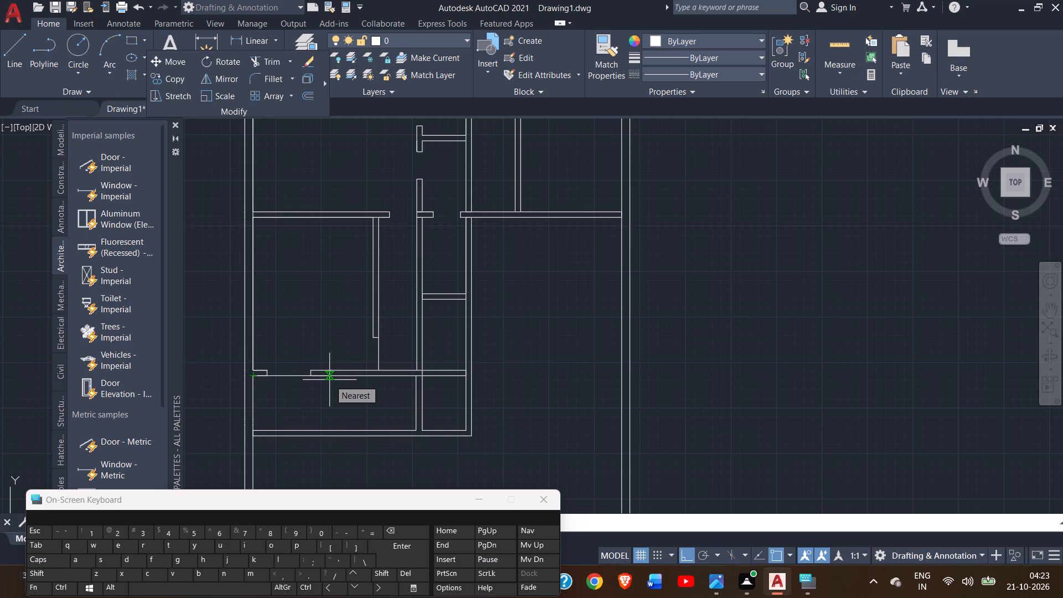
left_click(329, 380)
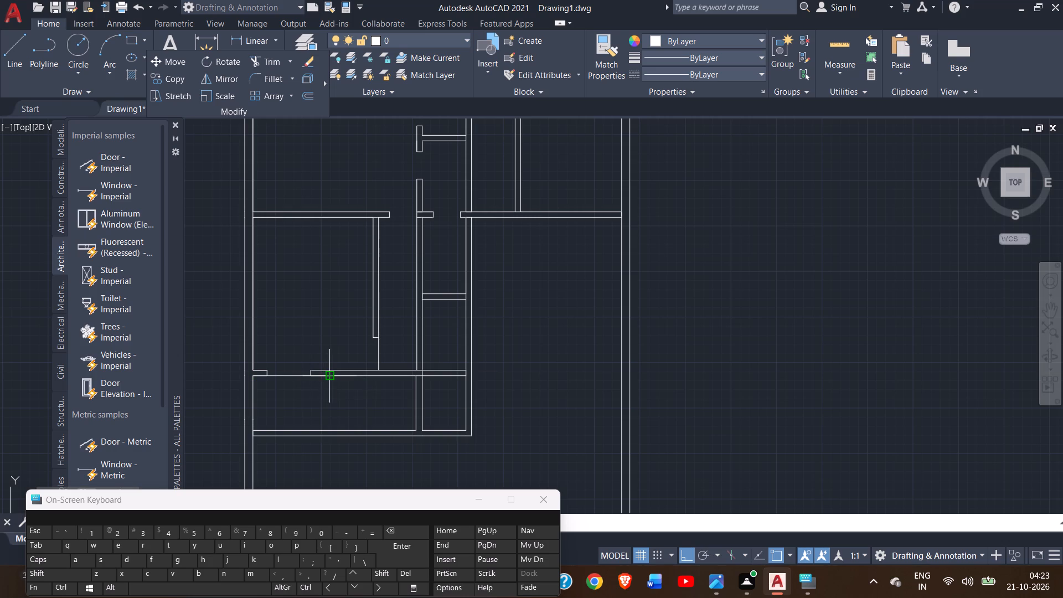
left_click(327, 434)
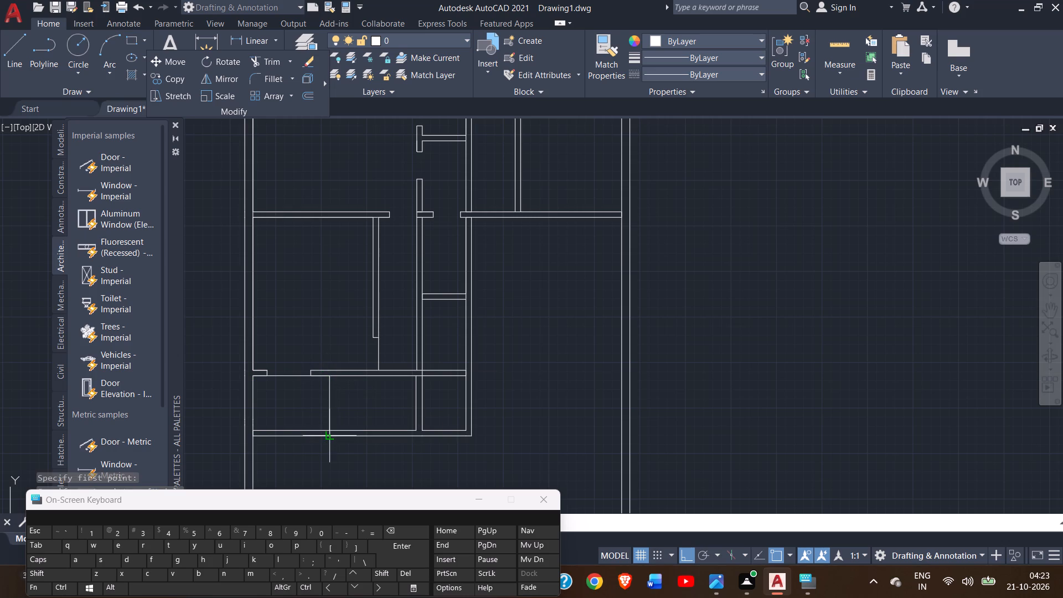
key("6")
key("shift+quotedbl")
key("Return")
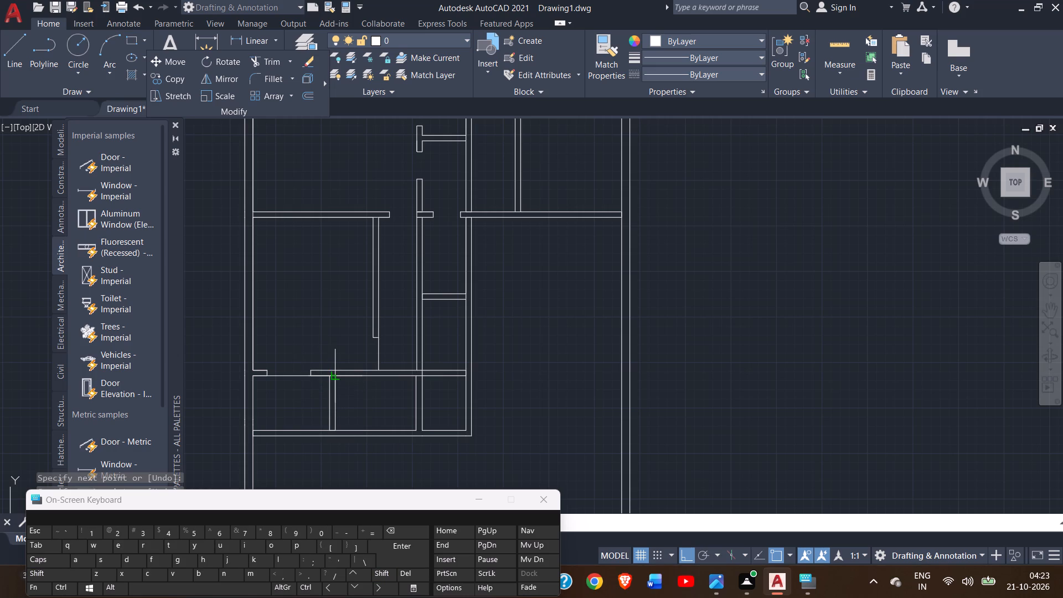
left_click(334, 374)
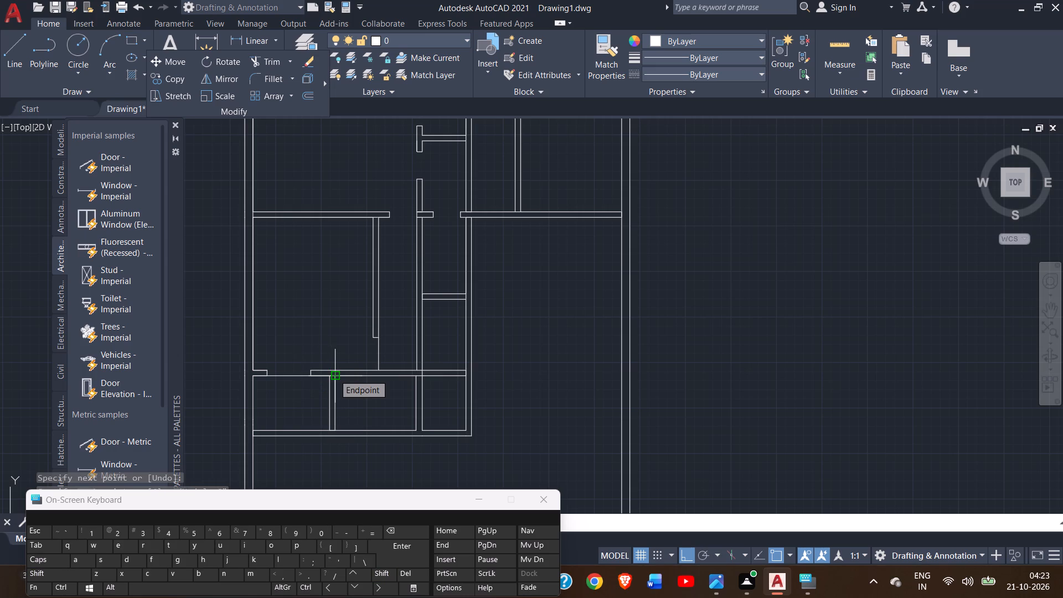
right_click(378, 382)
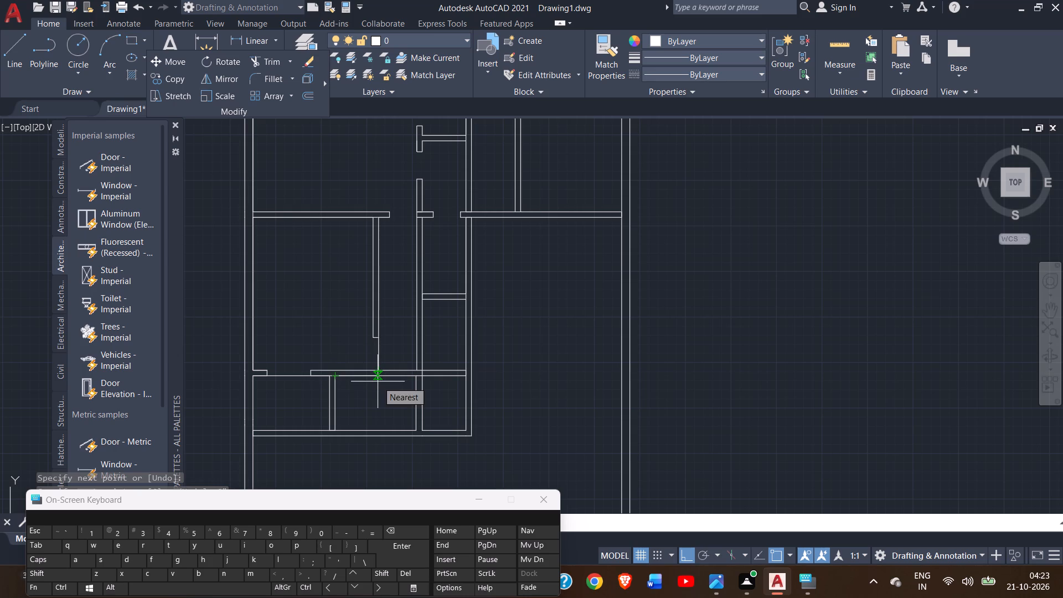
left_click(400, 386)
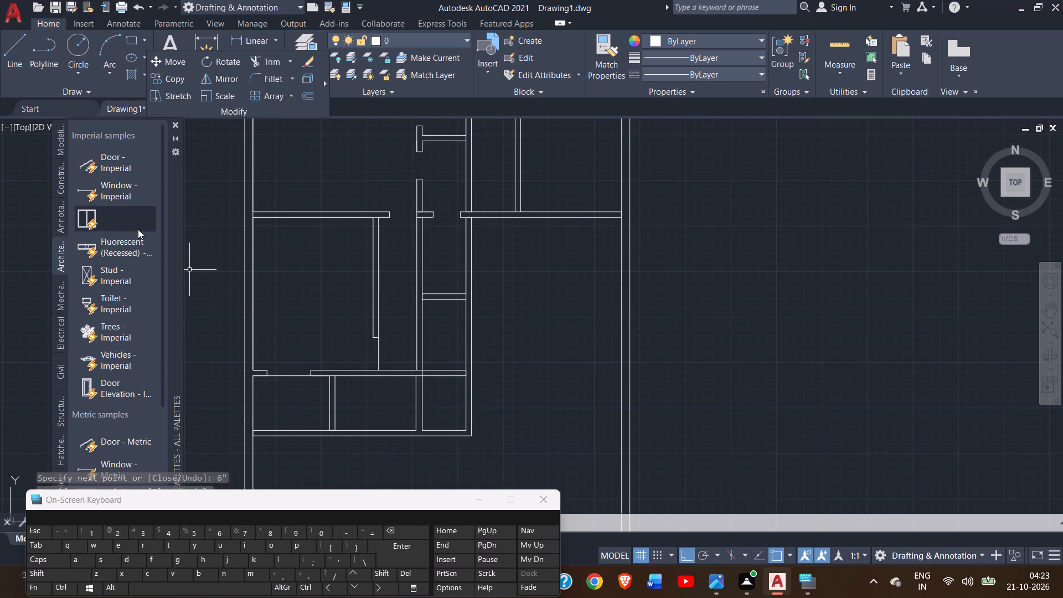
Continue the corridor-side line across the horizontal partition and down to the bottom wall, 6" towards the outer wall, and back up to the partition.
left_click(16, 50)
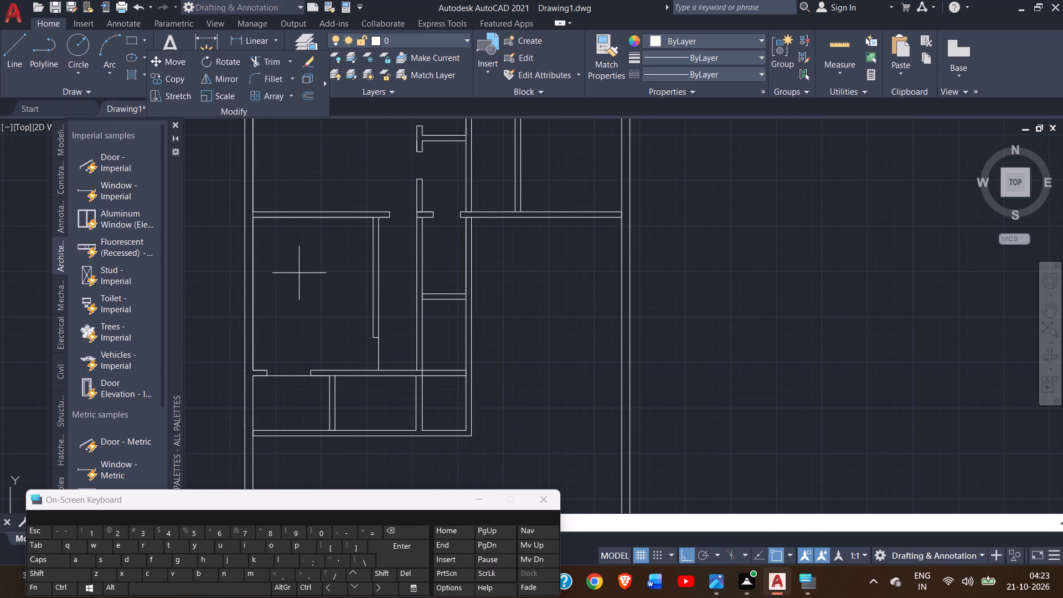
left_click_drag(379, 372, 378, 382)
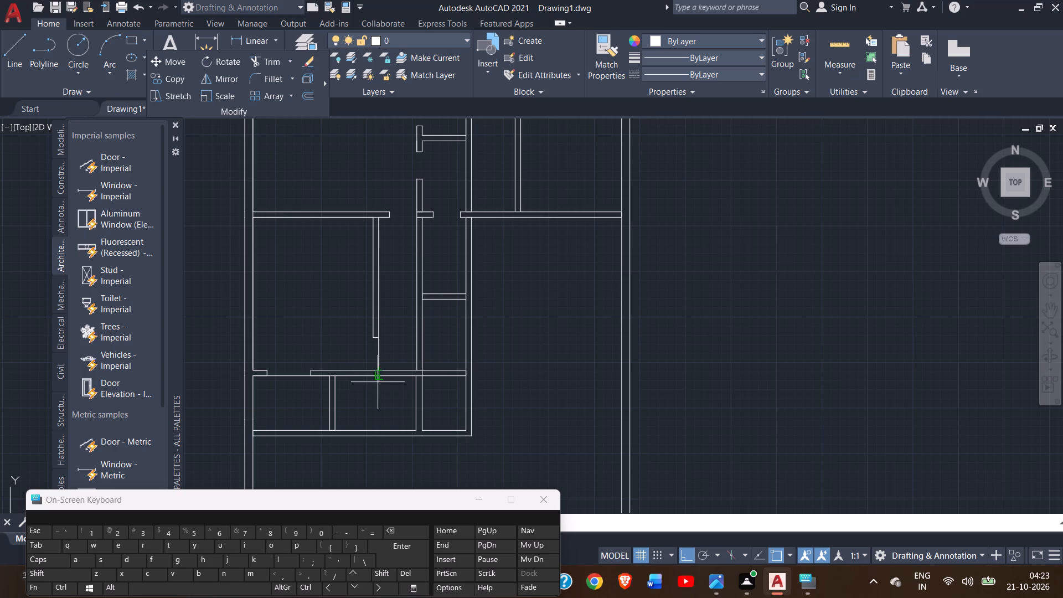
left_click_drag(378, 382, 379, 379)
left_click(379, 379)
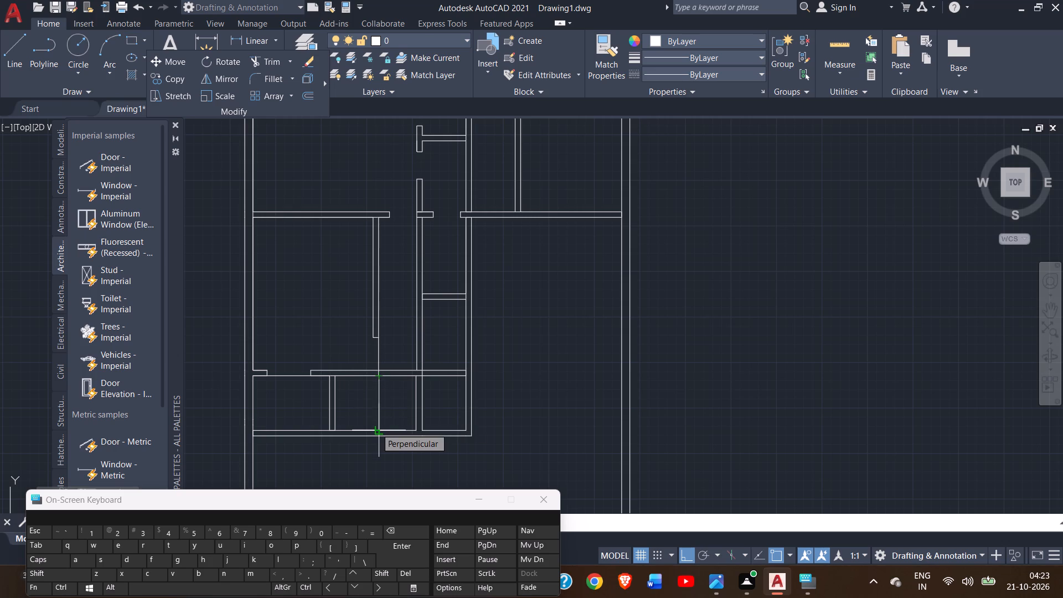
left_click(376, 428)
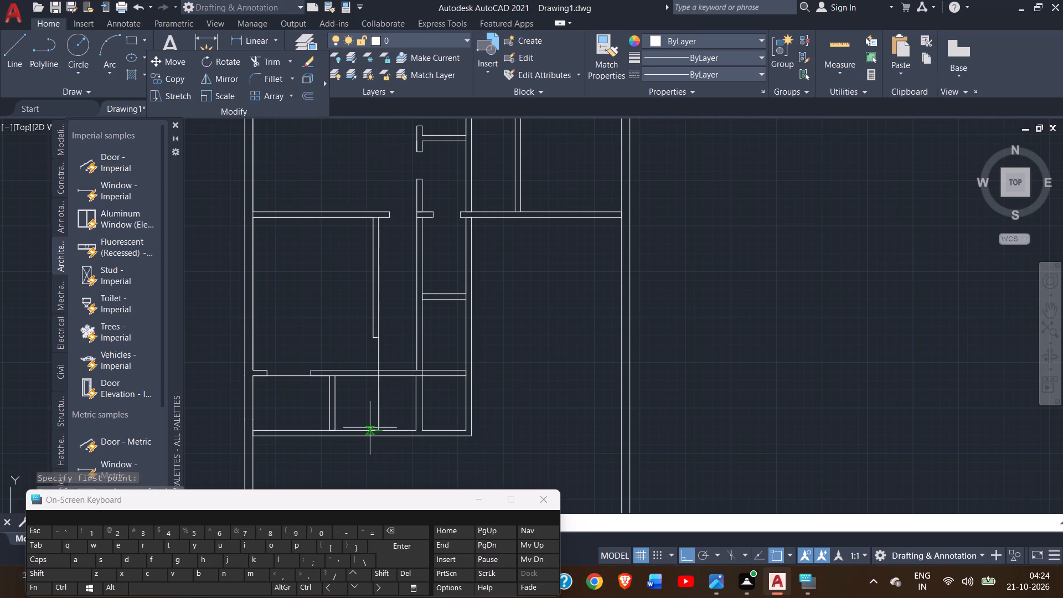
key("6")
key("shift+quotedbl")
key("Return")
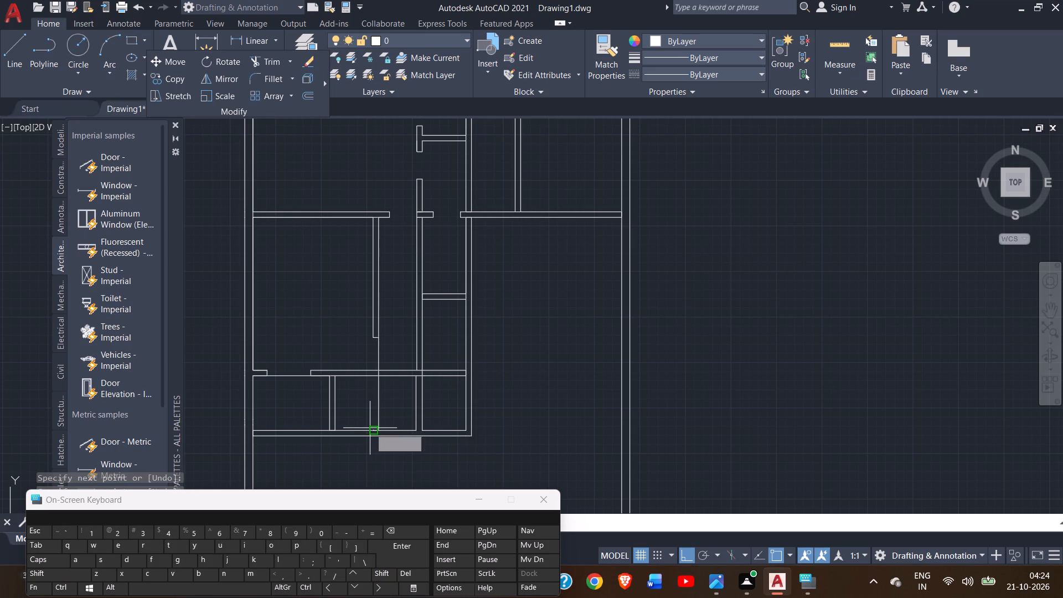
left_click(375, 377)
right_click(375, 377)
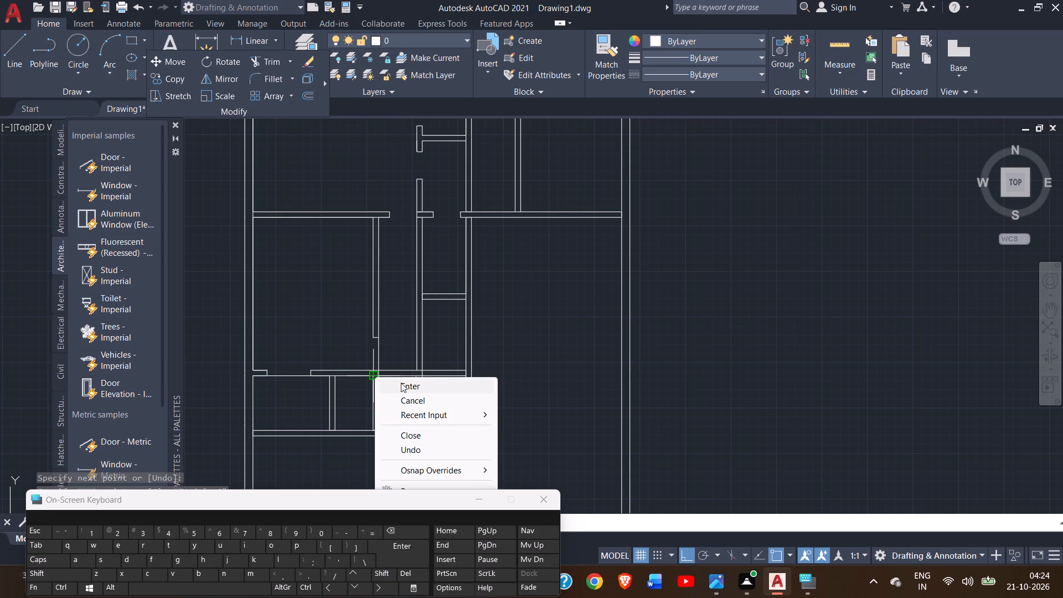
left_click(403, 383)
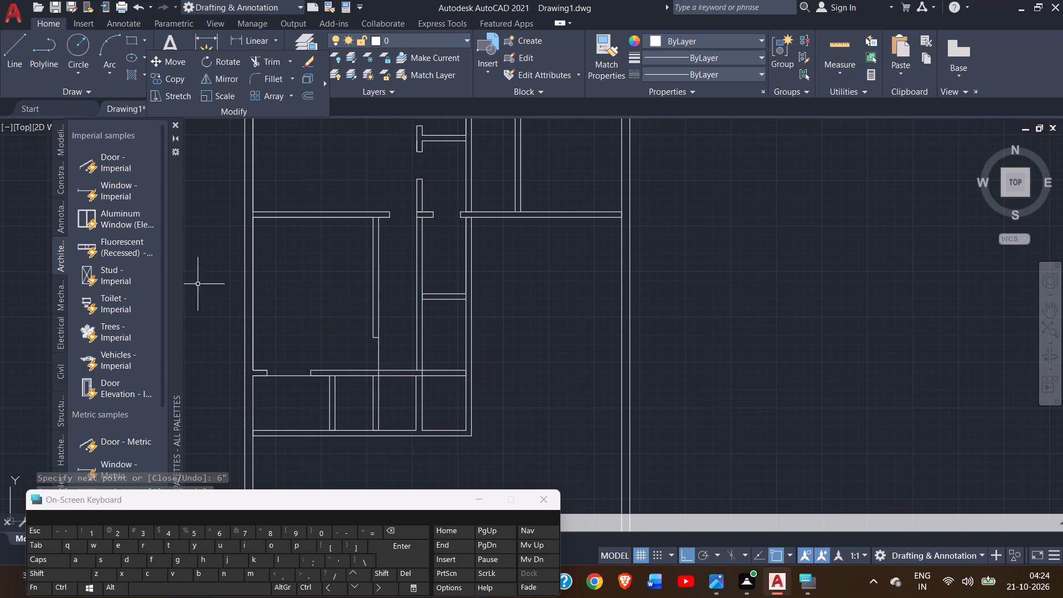
Draw a 1' line down the short partition's corridor-side face from the lower horizontal partition, plus a jamb line across from its end.
left_click(8, 61)
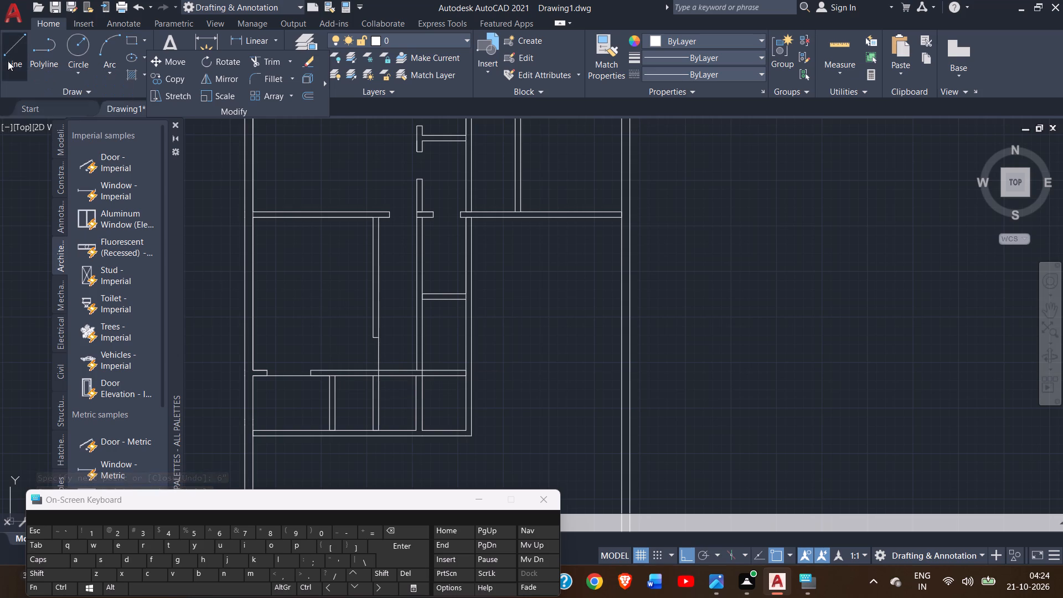
left_click(380, 378)
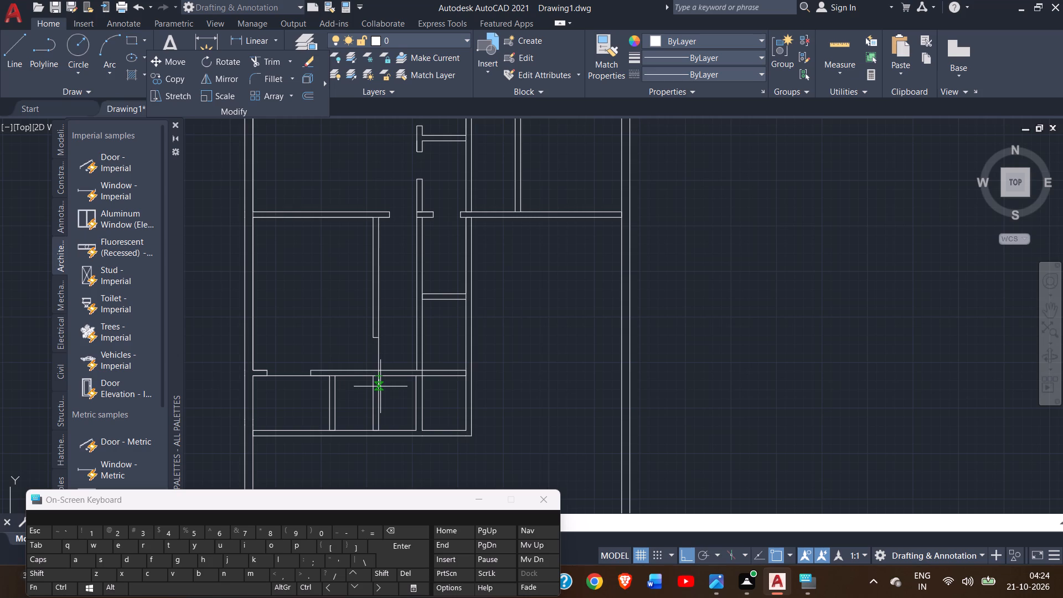
type("1'")
key("Return")
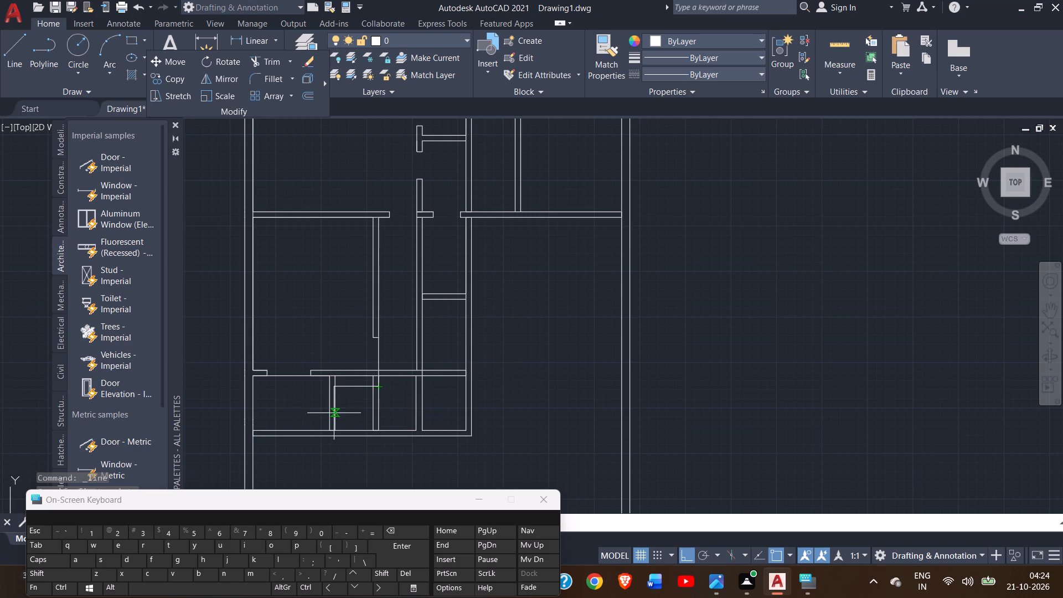
right_click(360, 403)
left_click(380, 412)
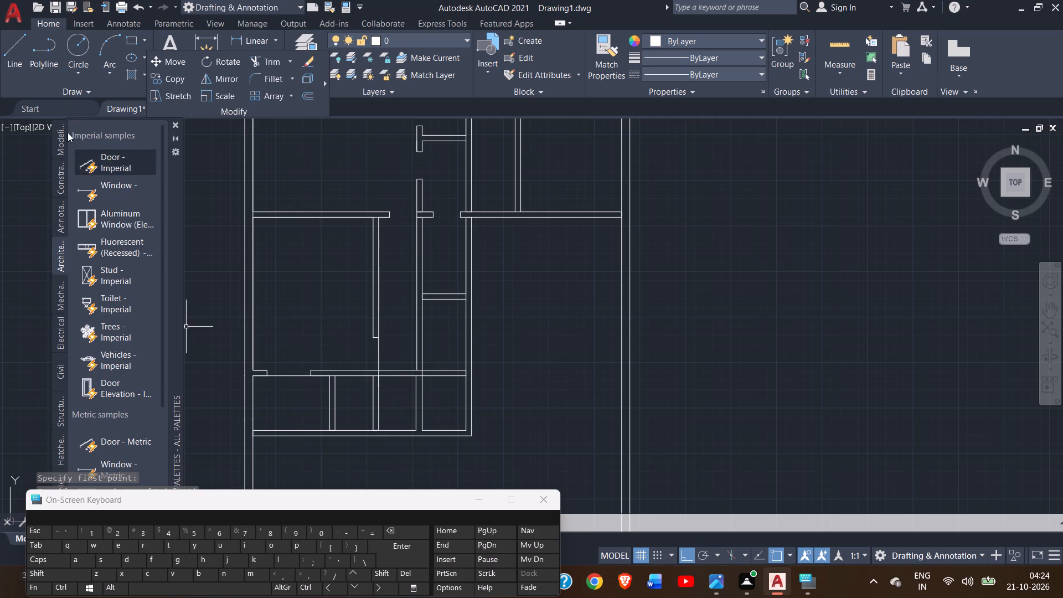
left_click(21, 71)
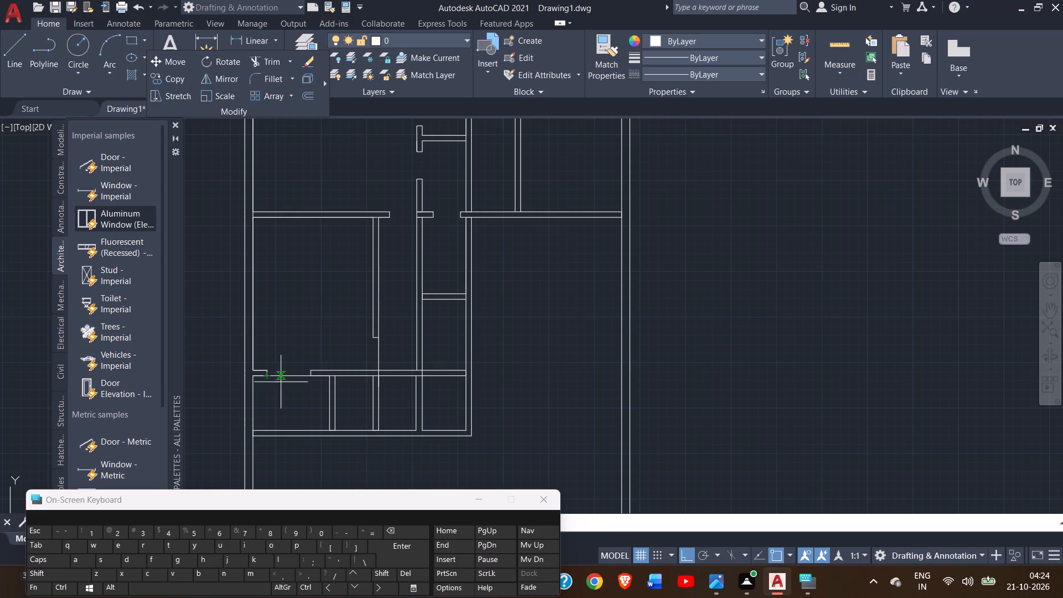
left_click(377, 390)
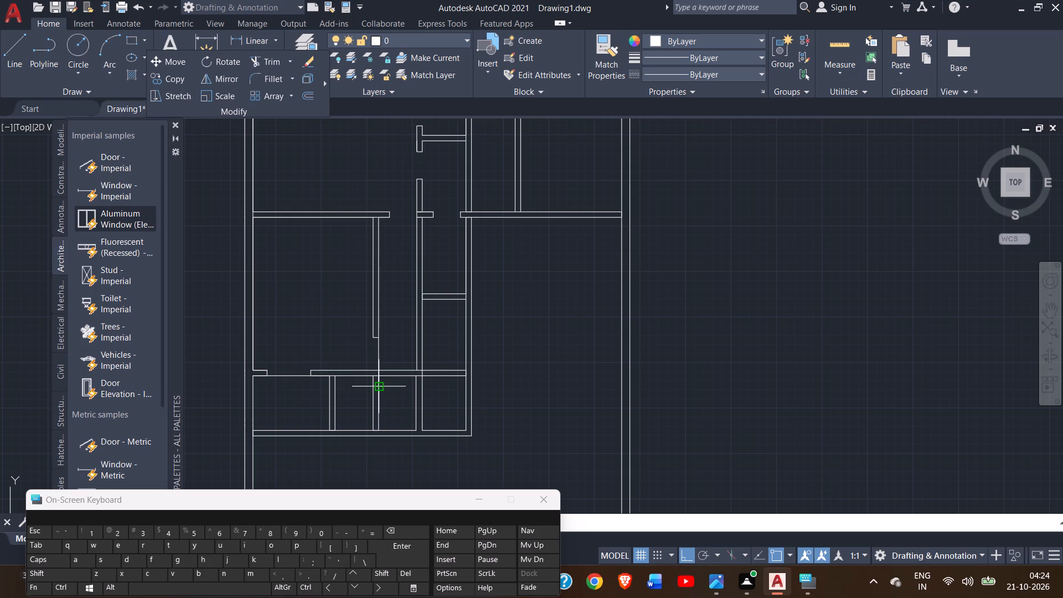
left_click(371, 387)
right_click(307, 405)
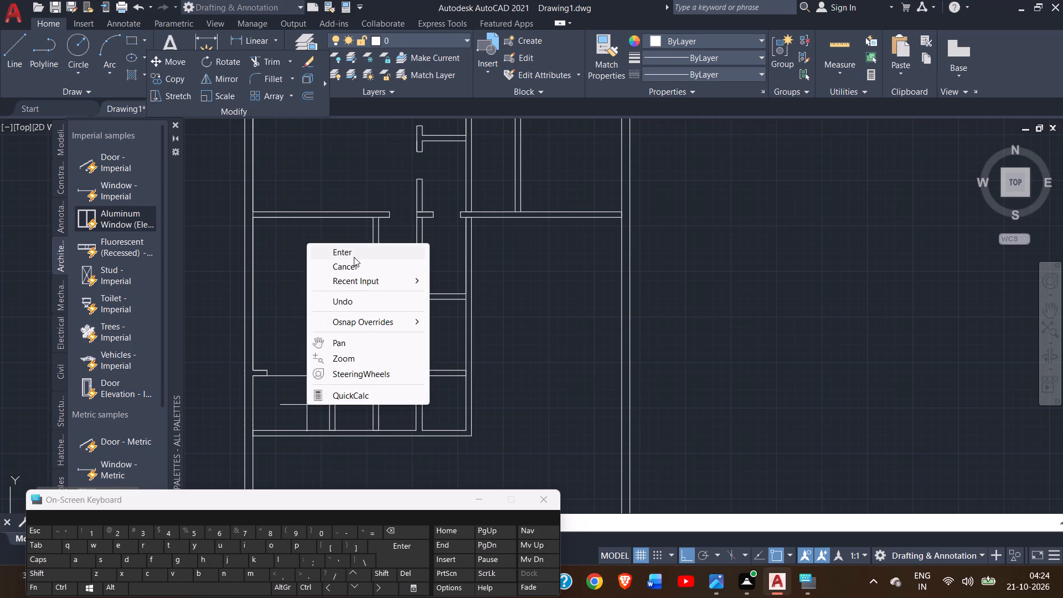
left_click(355, 255)
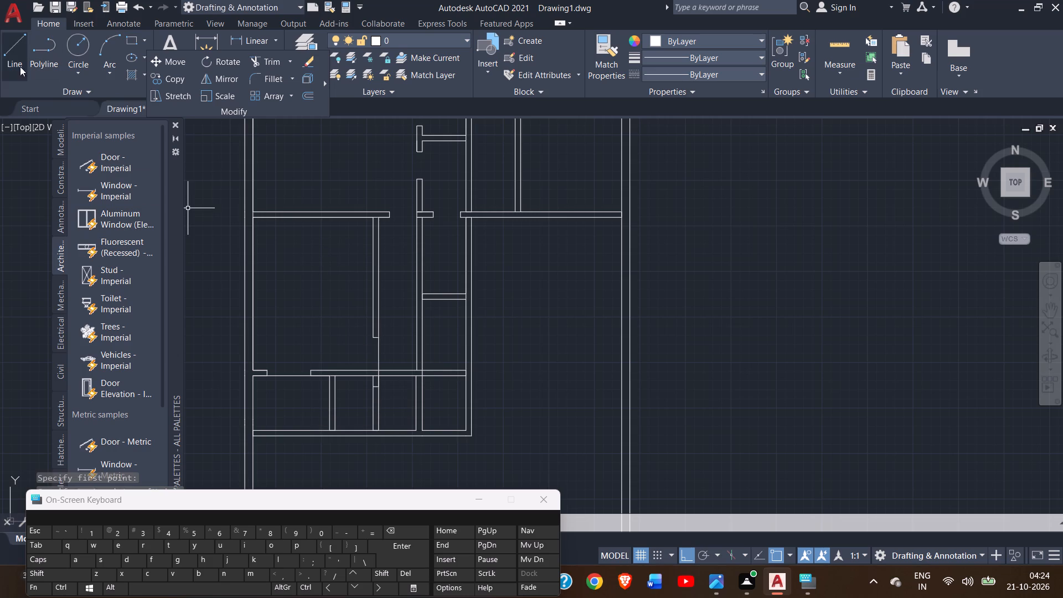
Draw the second jamb line across the same short partition, 1' up from the bottom wall.
left_click(10, 66)
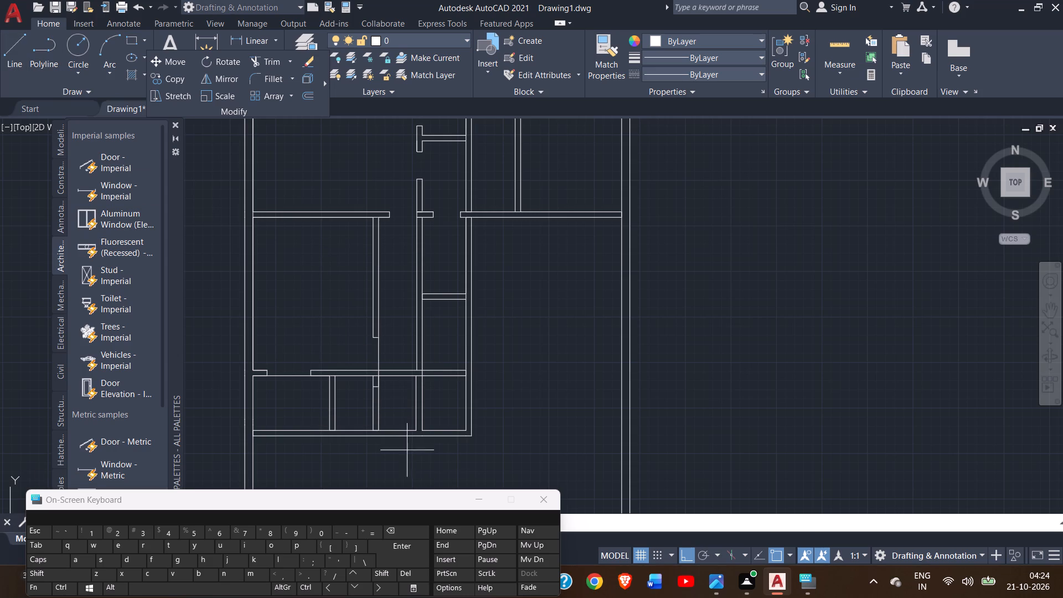
left_click(377, 431)
key("0")
key("apostrophe")
key("Return")
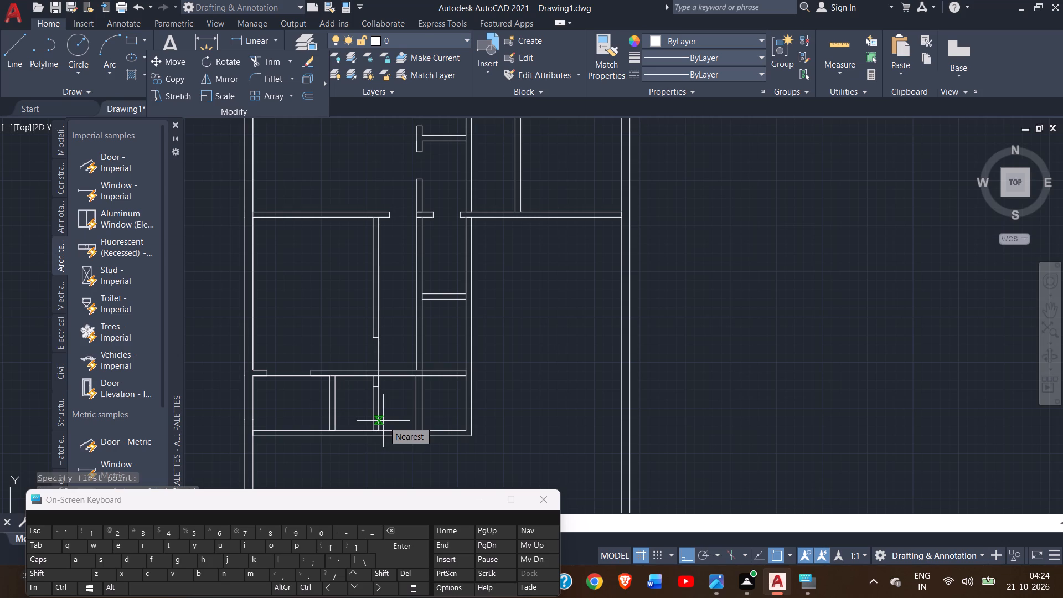
type("1'")
key("Return")
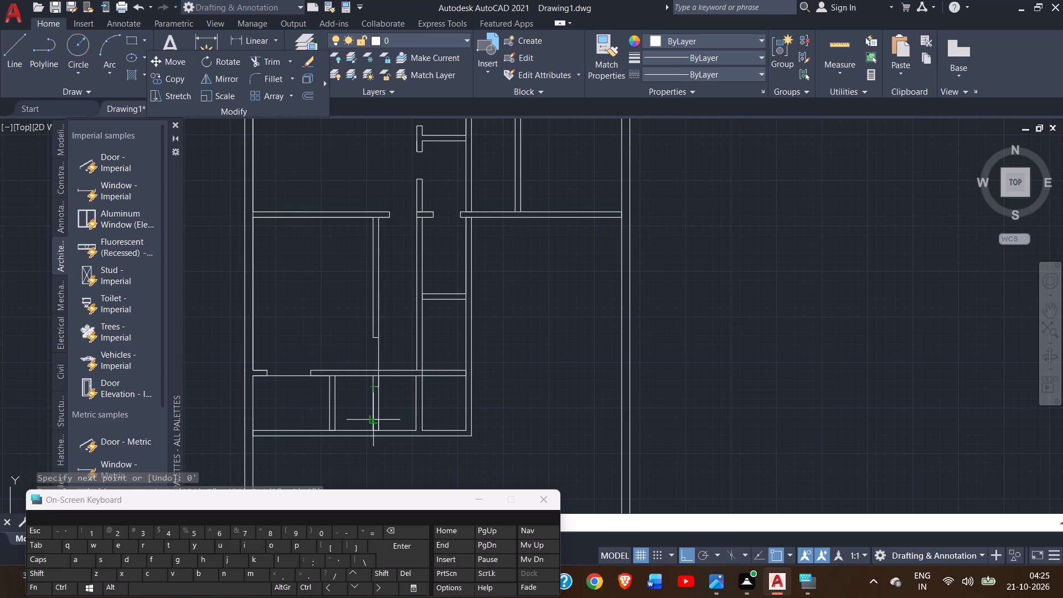
left_click(369, 423)
right_click(369, 423)
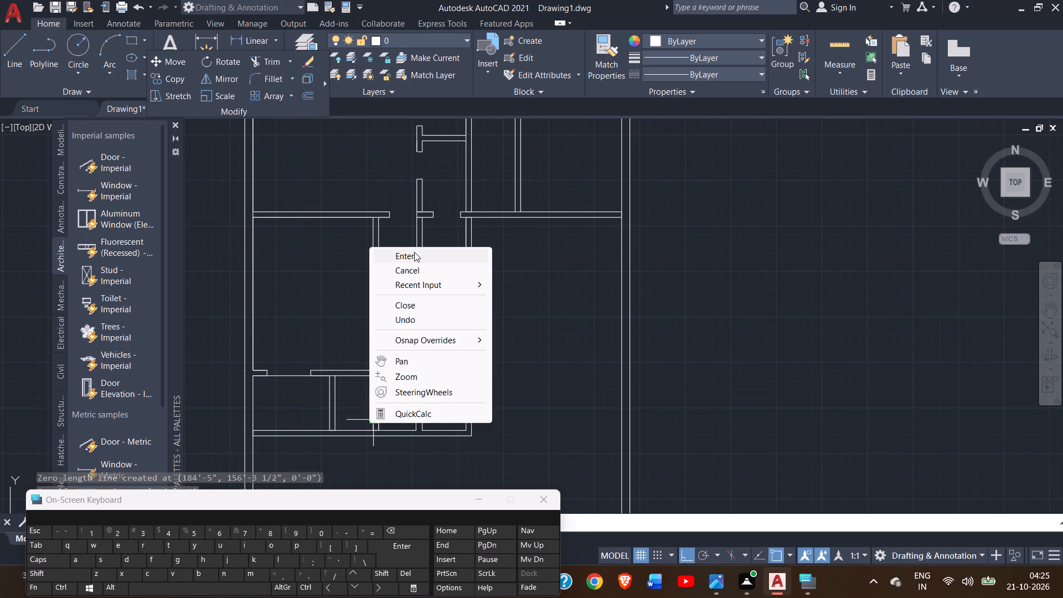
left_click(414, 252)
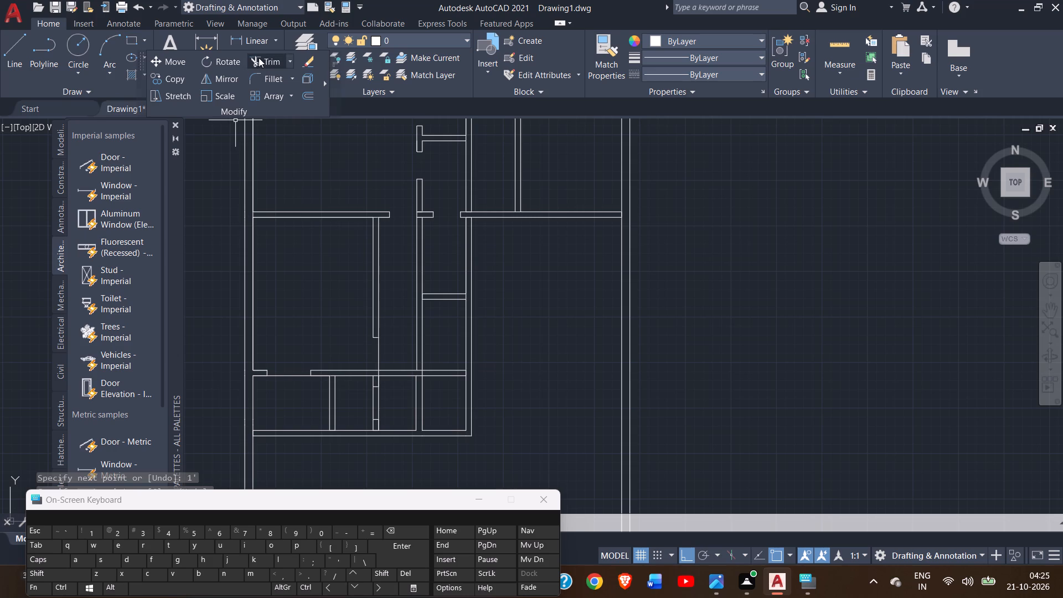
Trim both faces of the short partition between its two jamb lines, and the stray line left just above the horizontal partition.
left_click(259, 59)
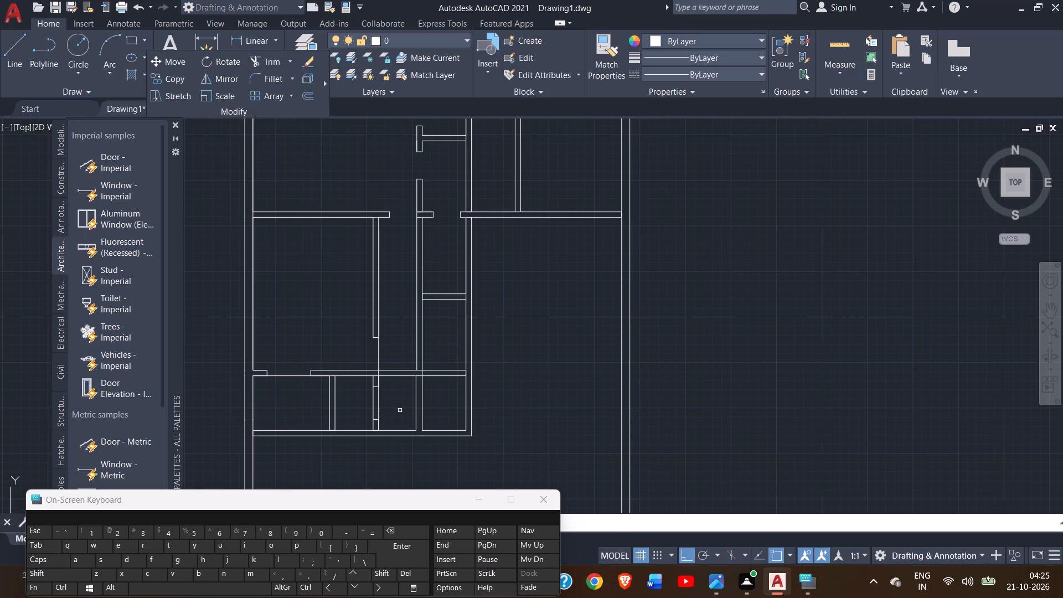
left_click(400, 410)
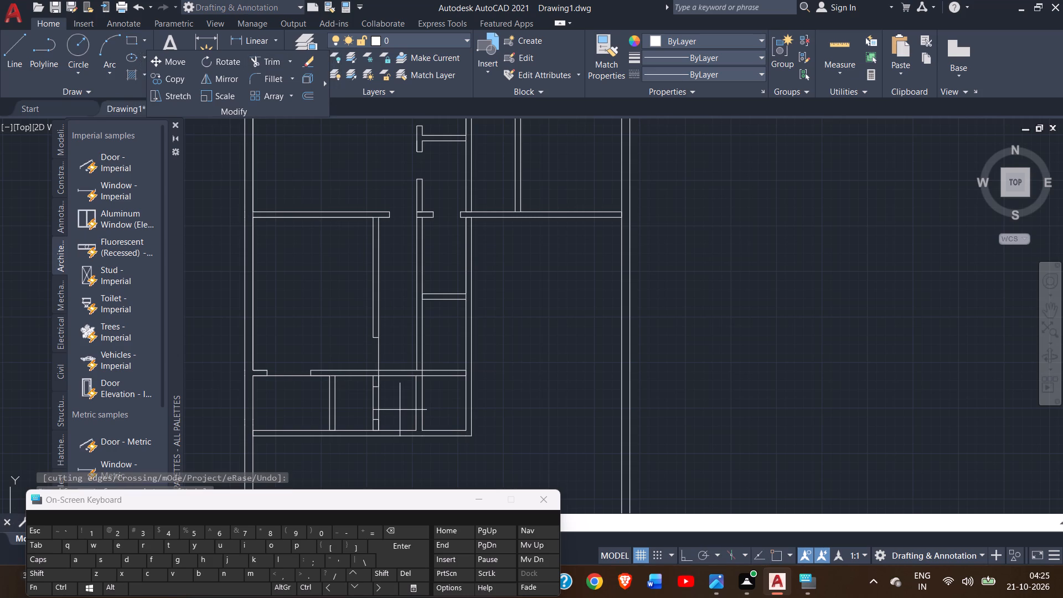
left_click_drag(400, 410, 364, 408)
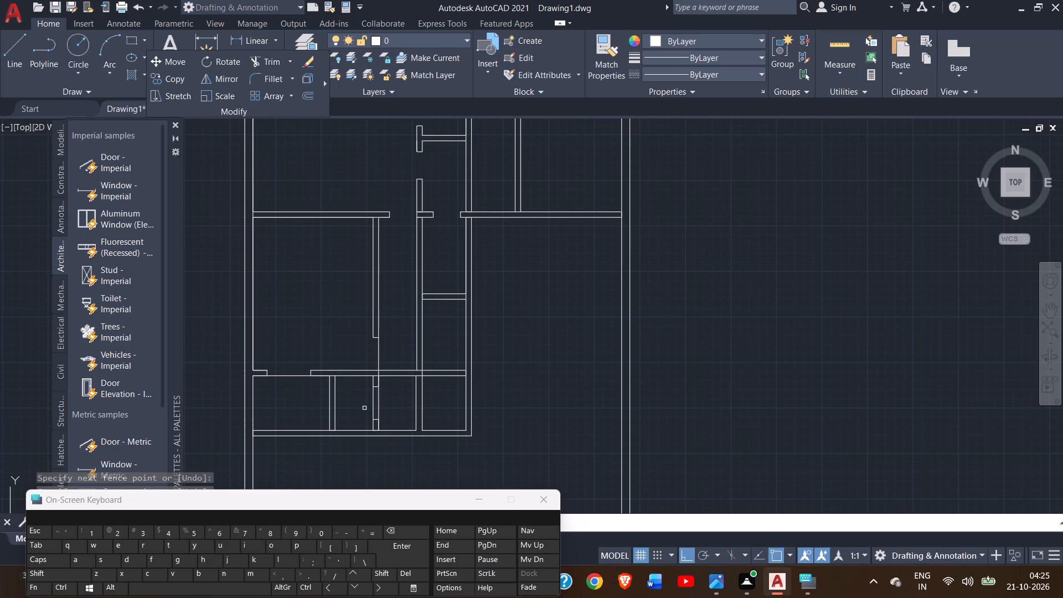
left_click_drag(364, 408, 365, 406)
left_click_drag(403, 403, 365, 406)
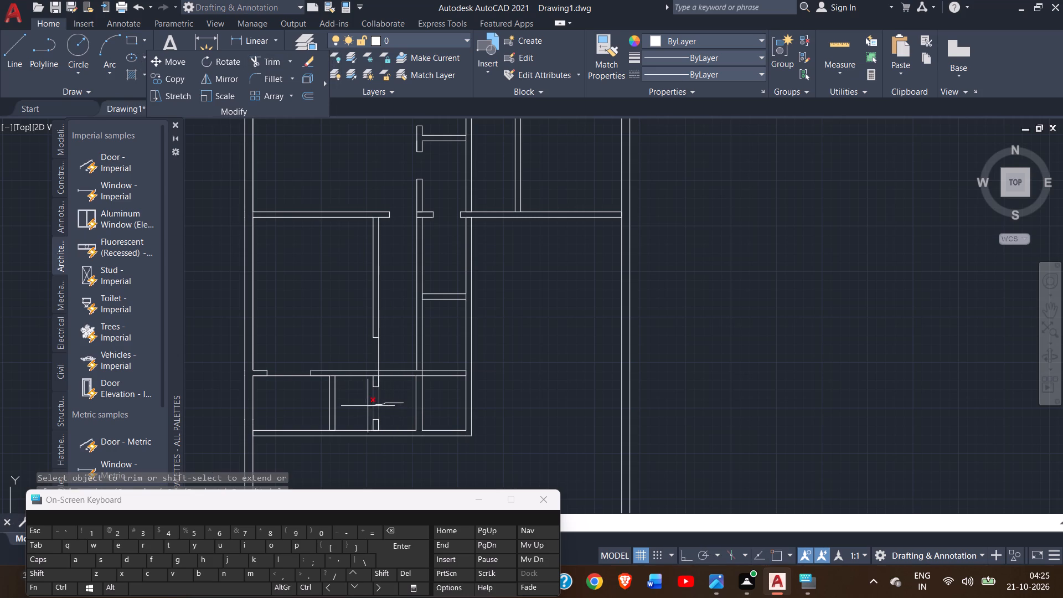
left_click_drag(365, 406, 360, 406)
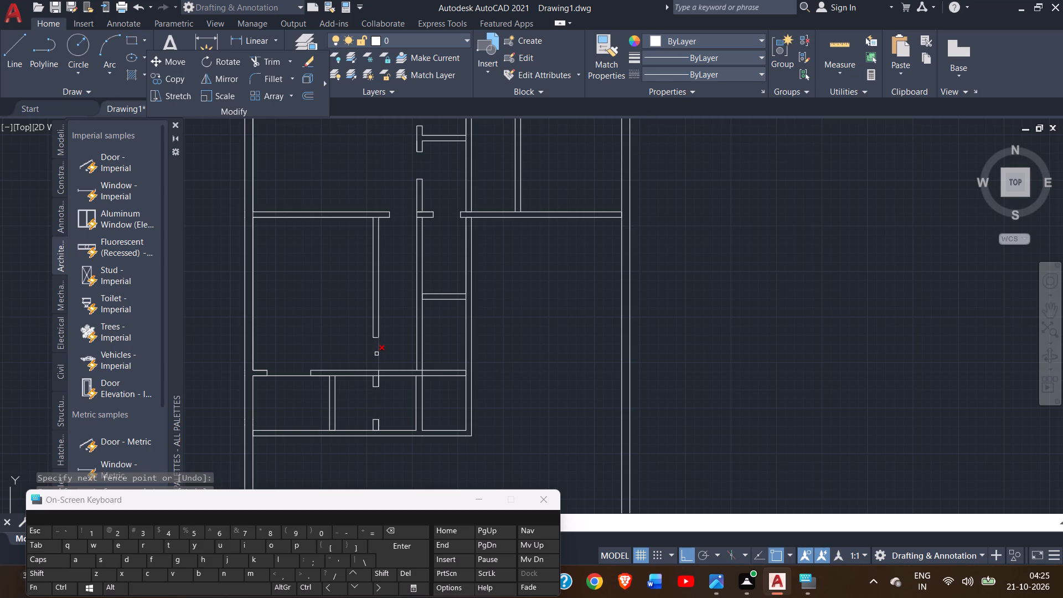
left_click(376, 354)
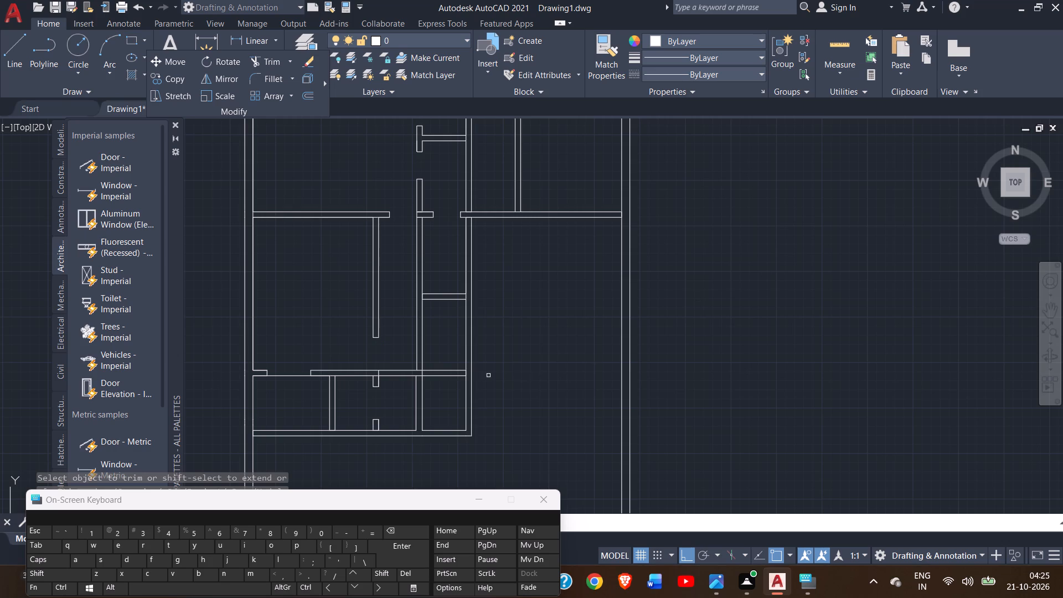
Draw a jamb line across the corridor's other partition about 1' above the horizontal partition, continuing 3' up along the far face.
left_click(13, 60)
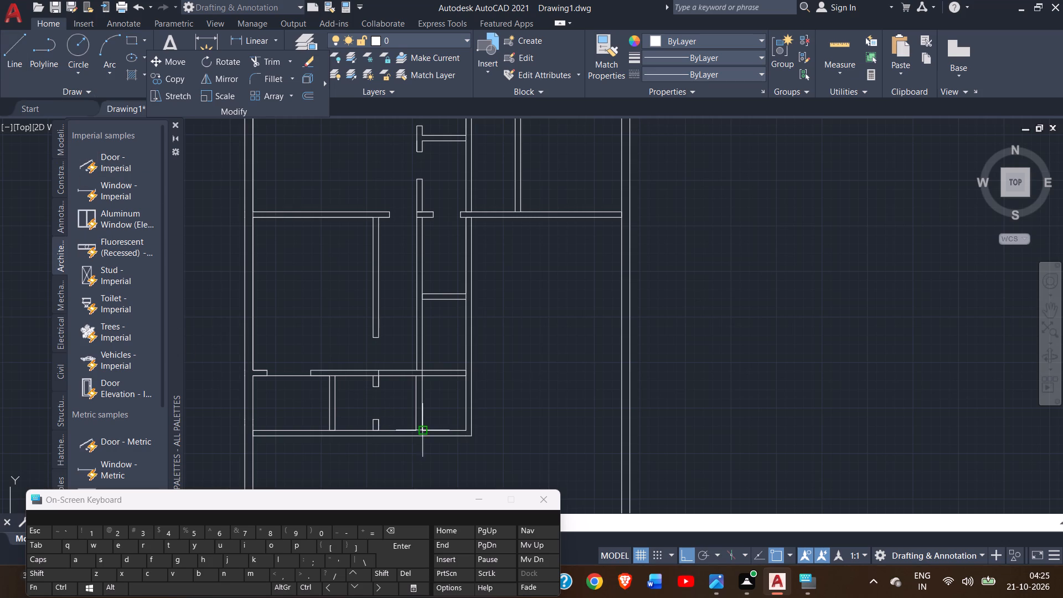
left_click(415, 369)
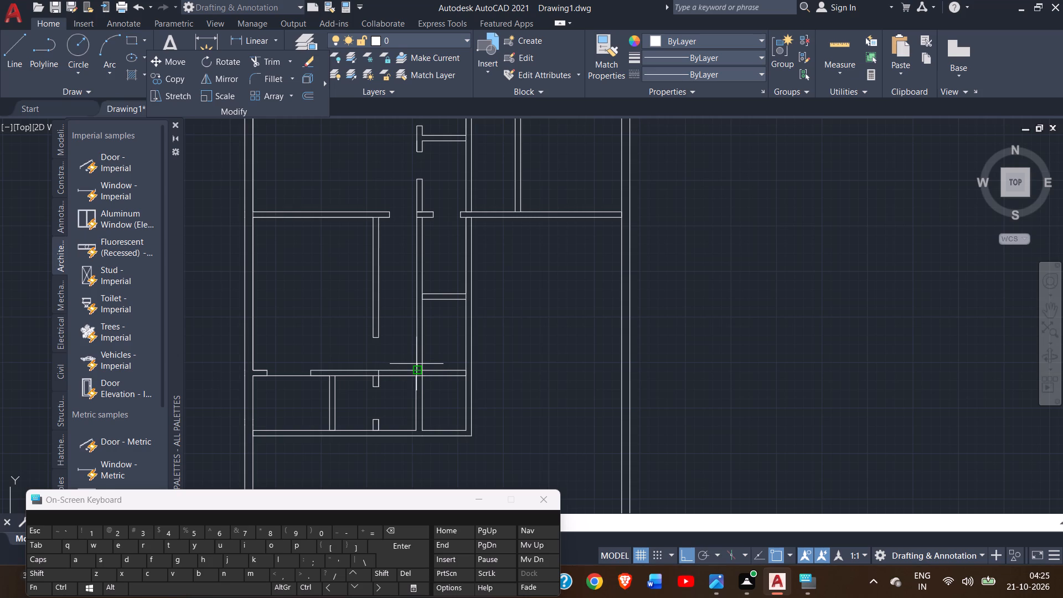
left_click(416, 364)
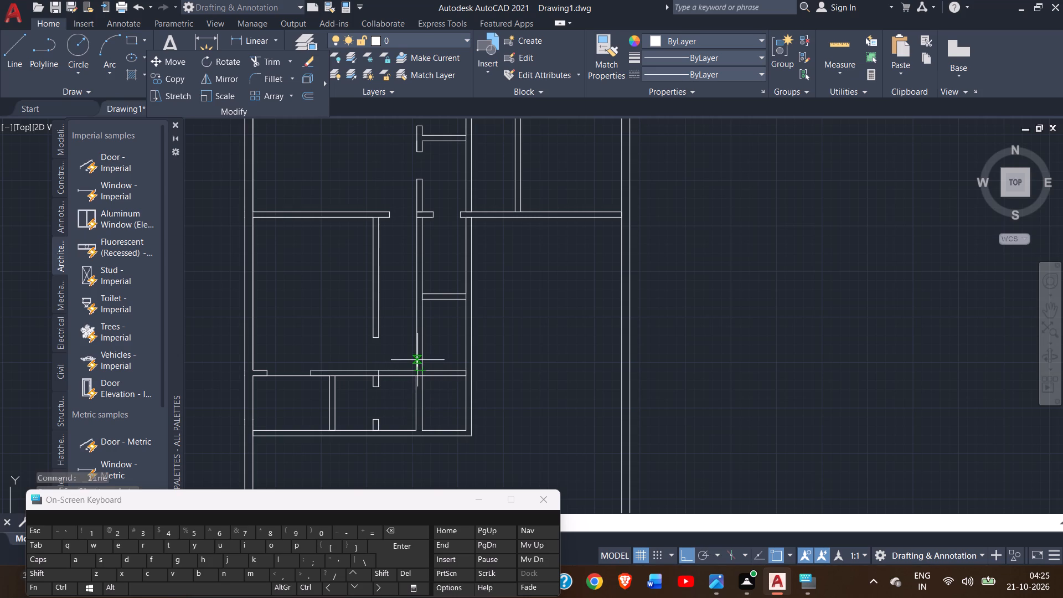
scroll(417, 360, "up", 2, "ctrl")
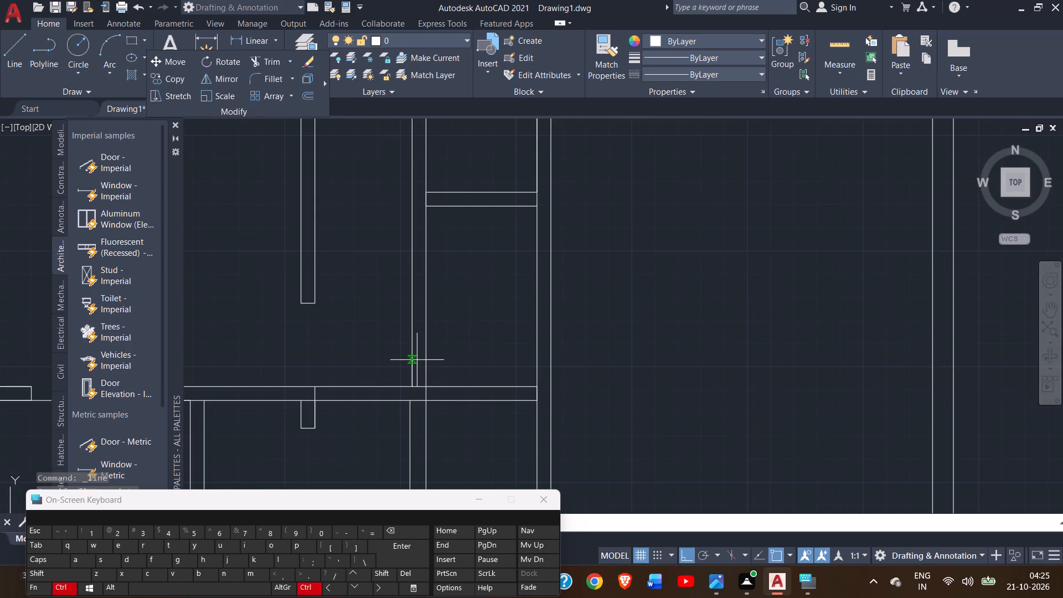
left_click(411, 360)
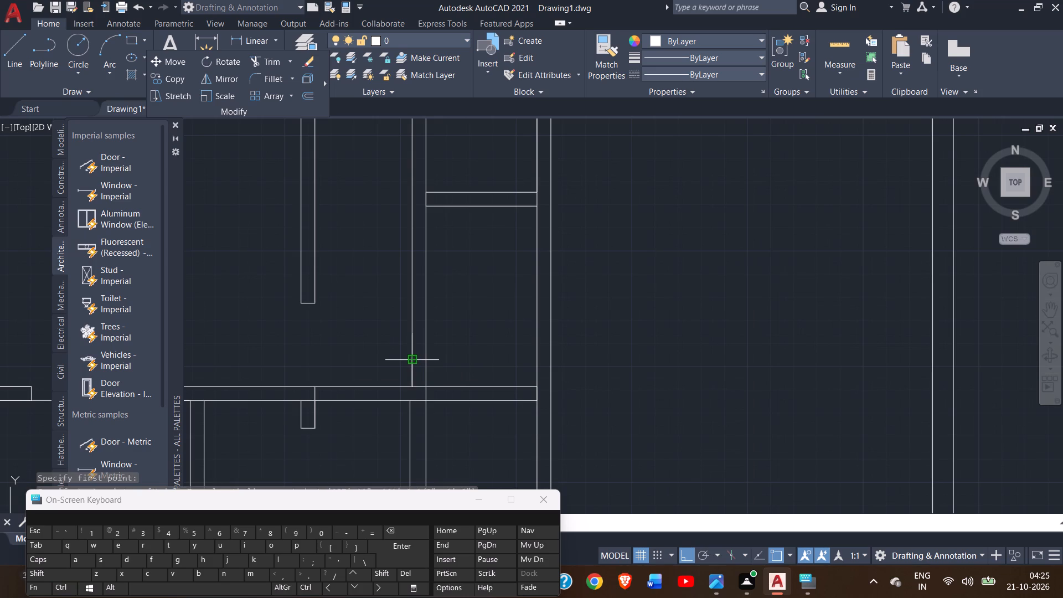
left_click(430, 360)
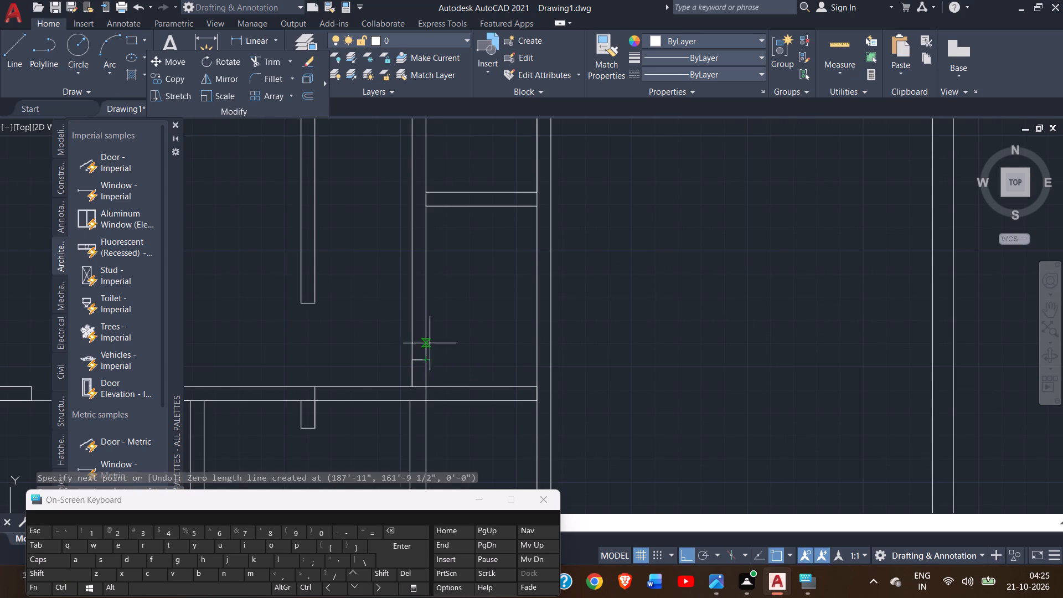
type("3'")
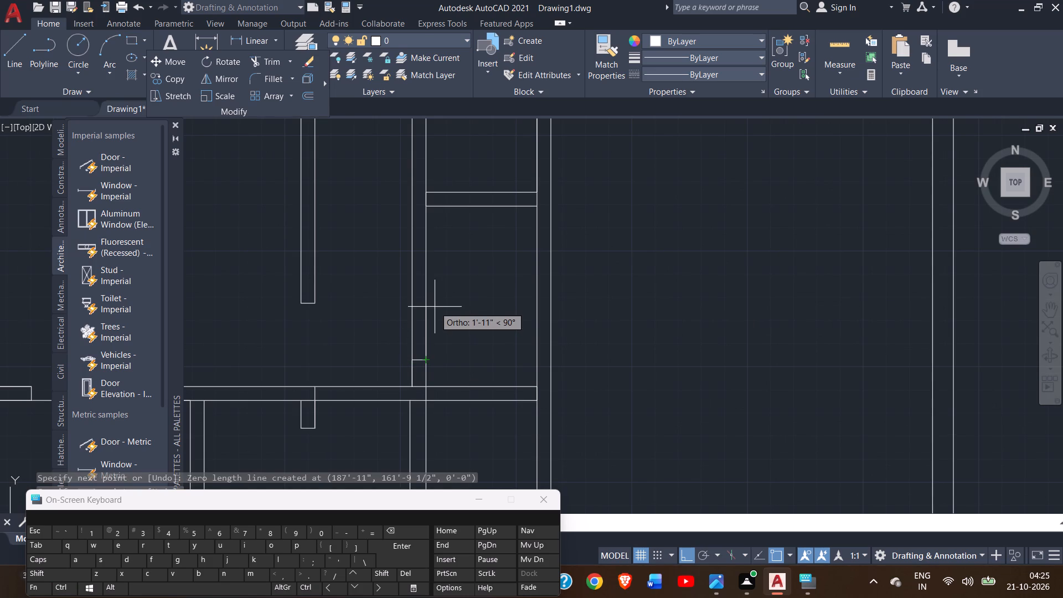
key("Return")
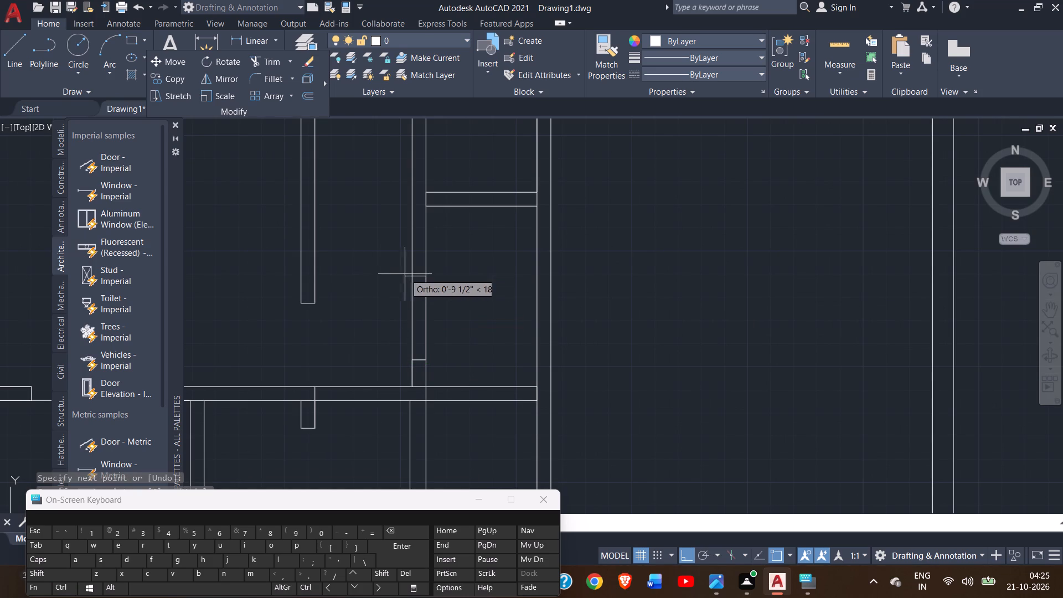
right_click(410, 277)
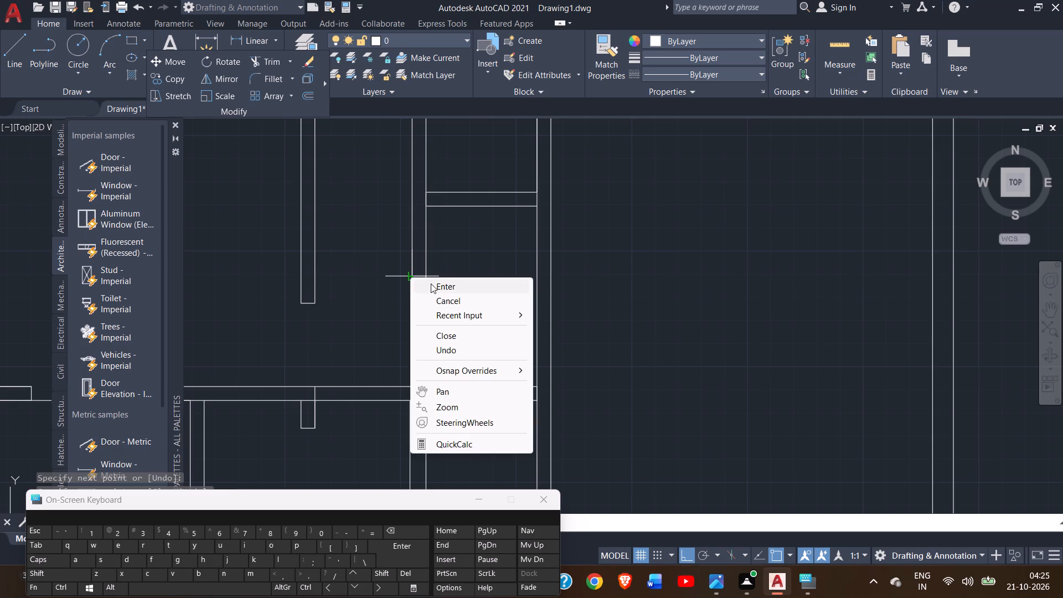
left_click(437, 288)
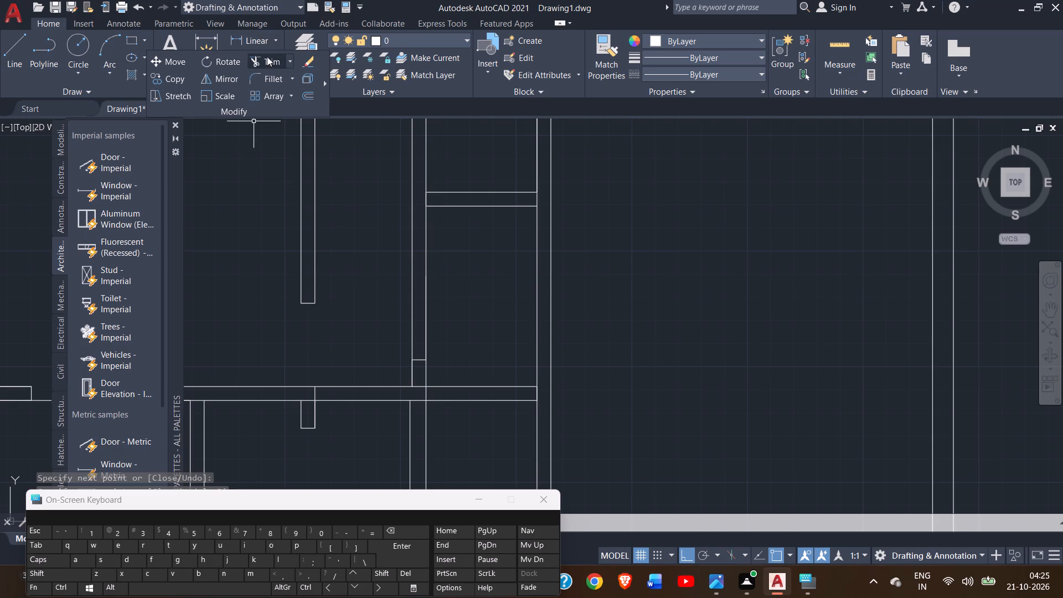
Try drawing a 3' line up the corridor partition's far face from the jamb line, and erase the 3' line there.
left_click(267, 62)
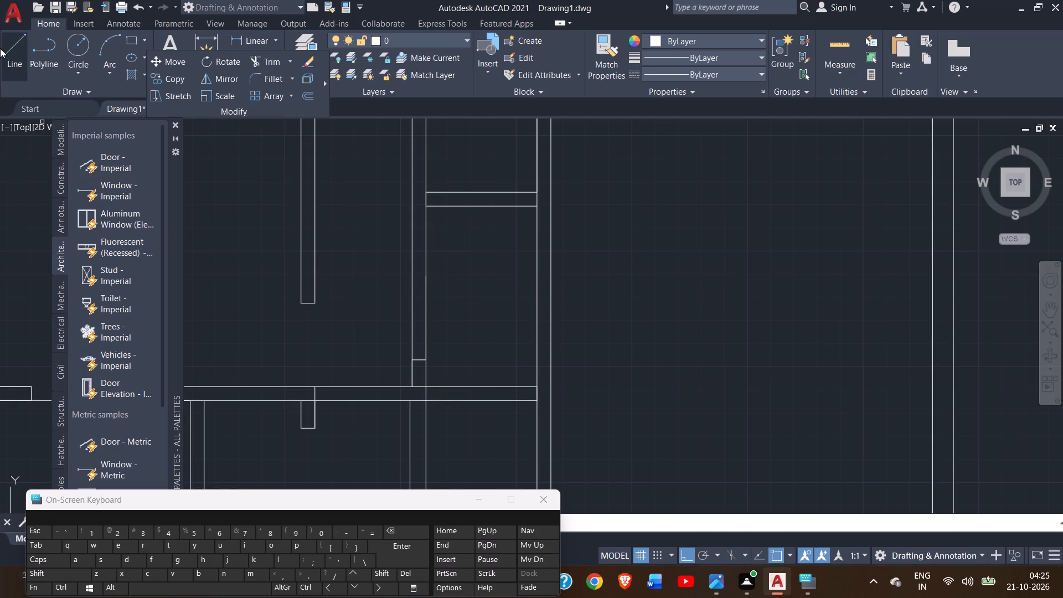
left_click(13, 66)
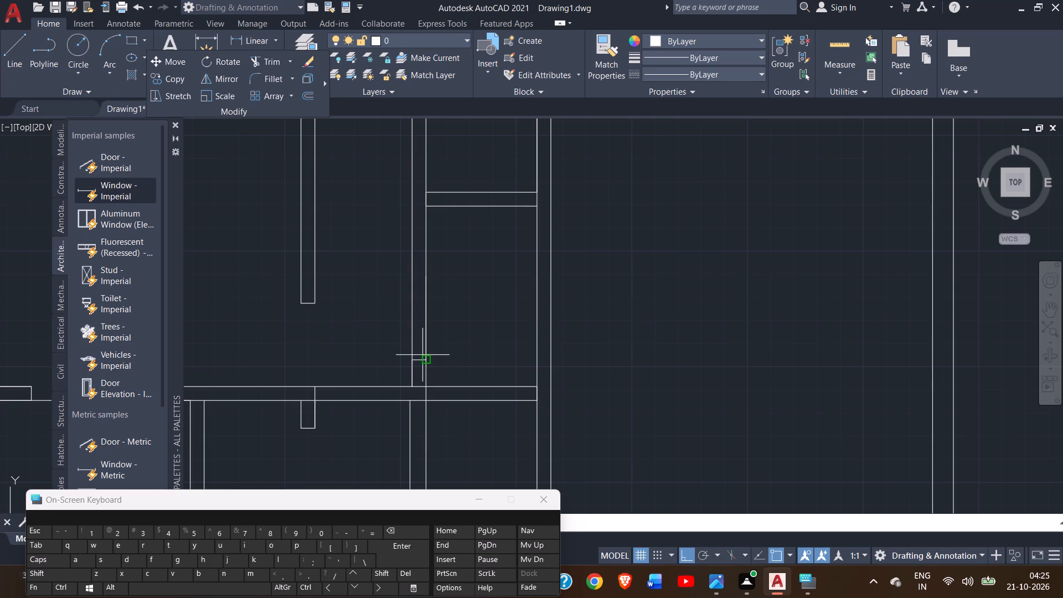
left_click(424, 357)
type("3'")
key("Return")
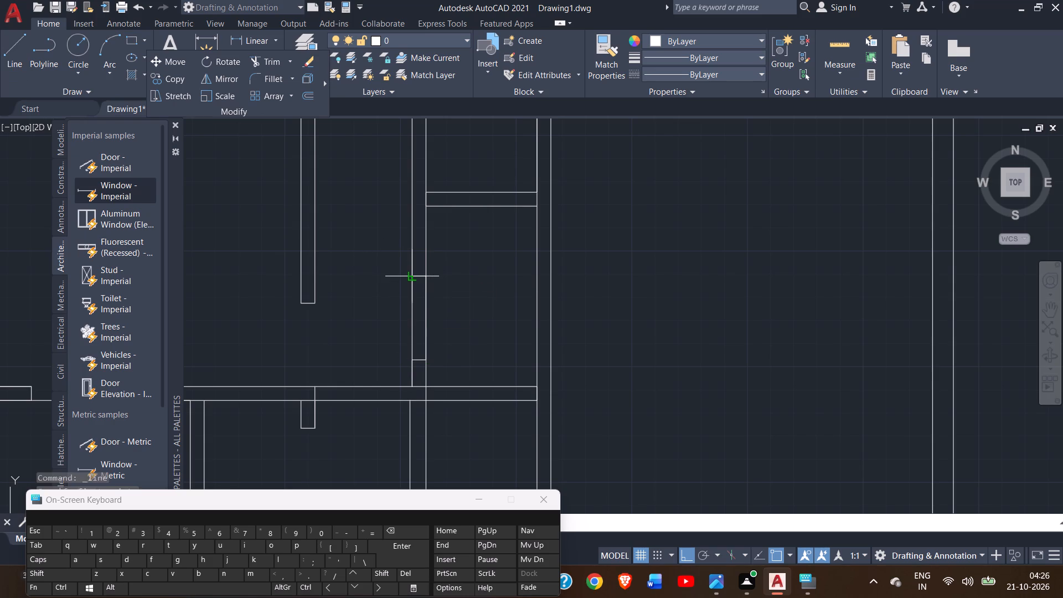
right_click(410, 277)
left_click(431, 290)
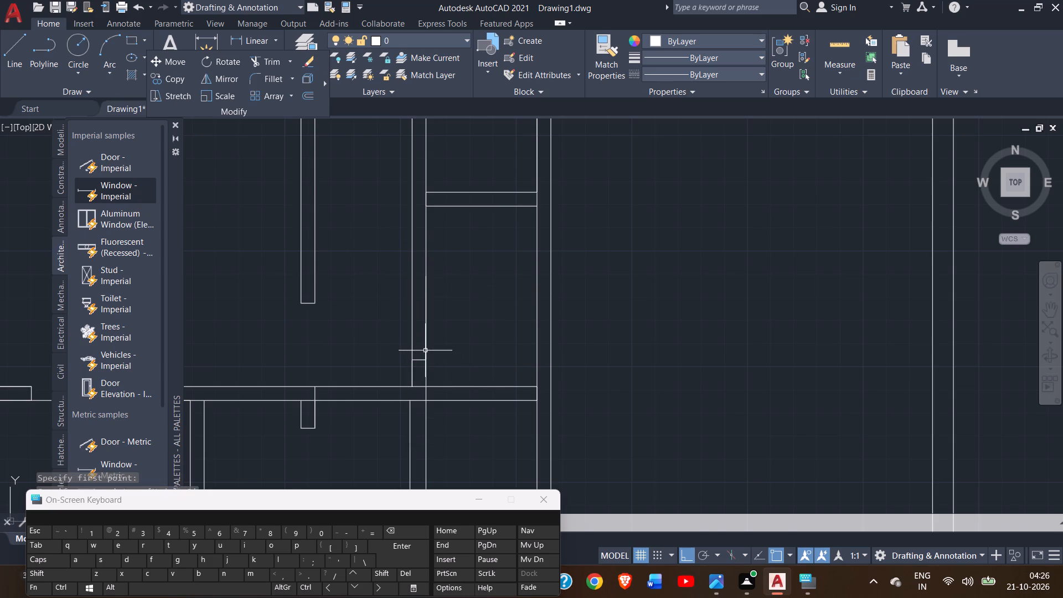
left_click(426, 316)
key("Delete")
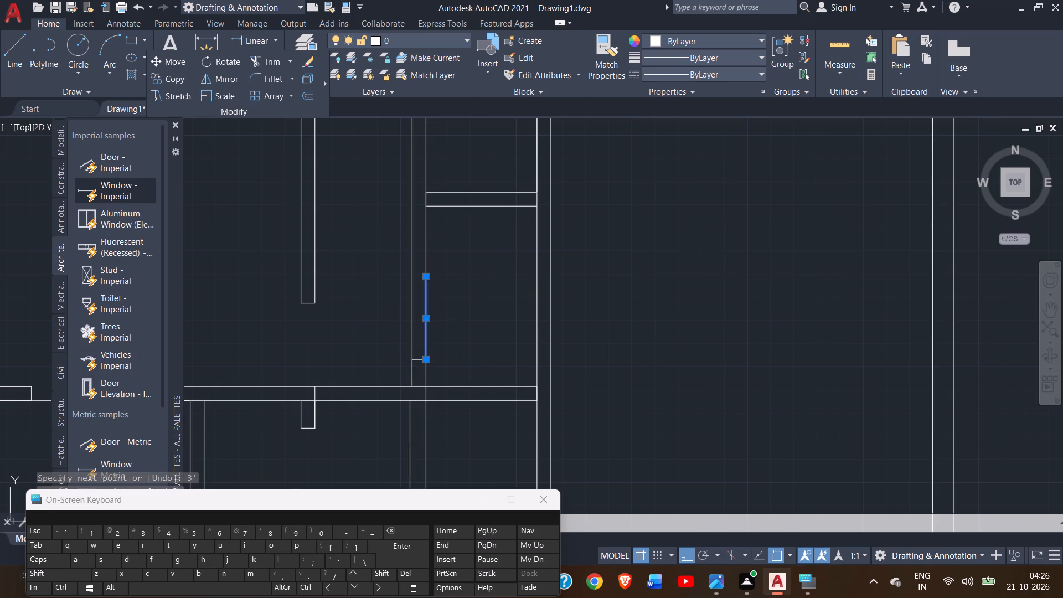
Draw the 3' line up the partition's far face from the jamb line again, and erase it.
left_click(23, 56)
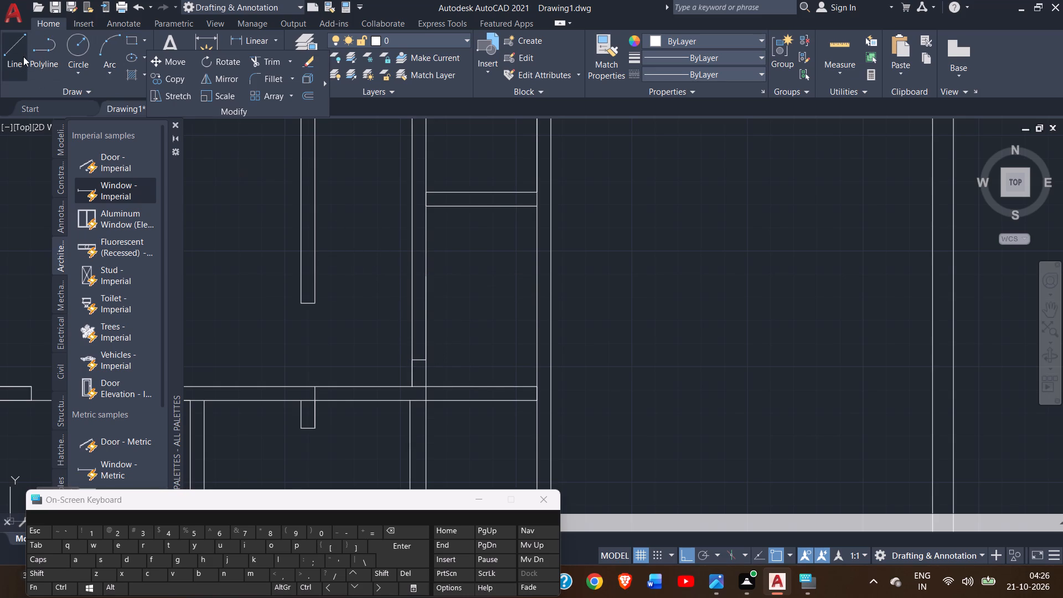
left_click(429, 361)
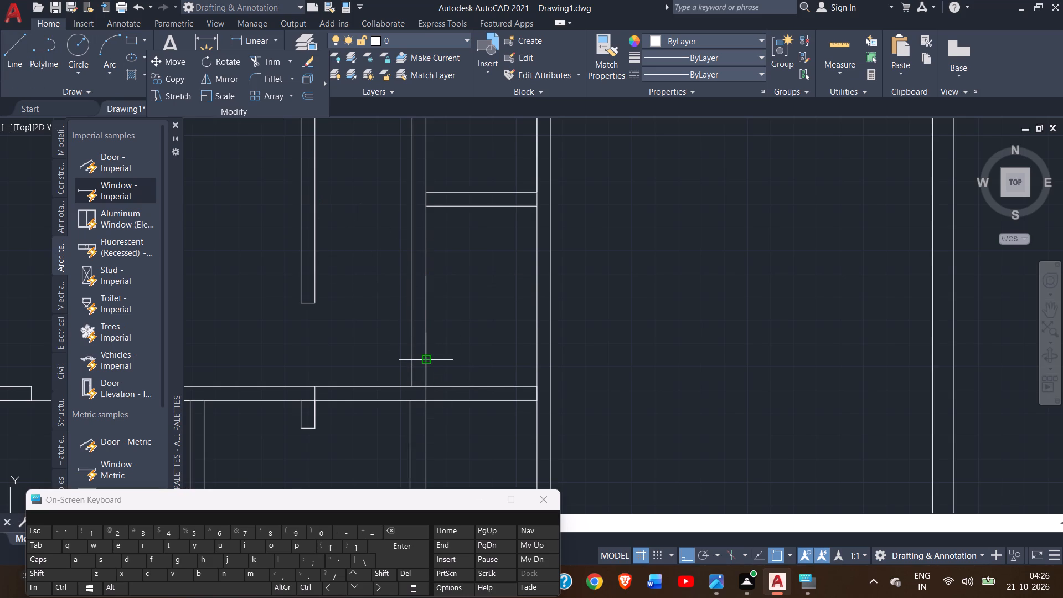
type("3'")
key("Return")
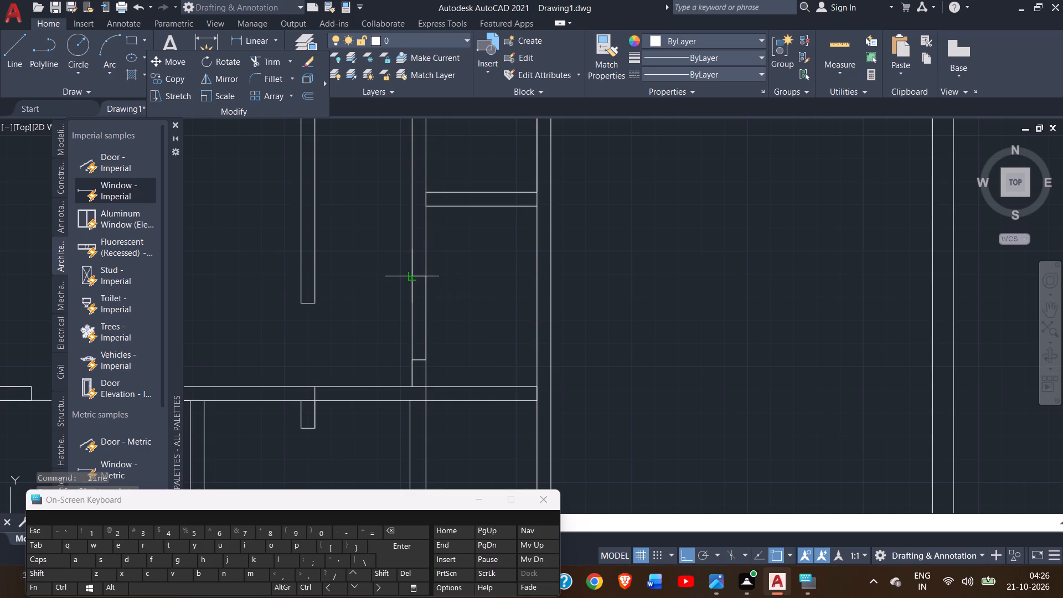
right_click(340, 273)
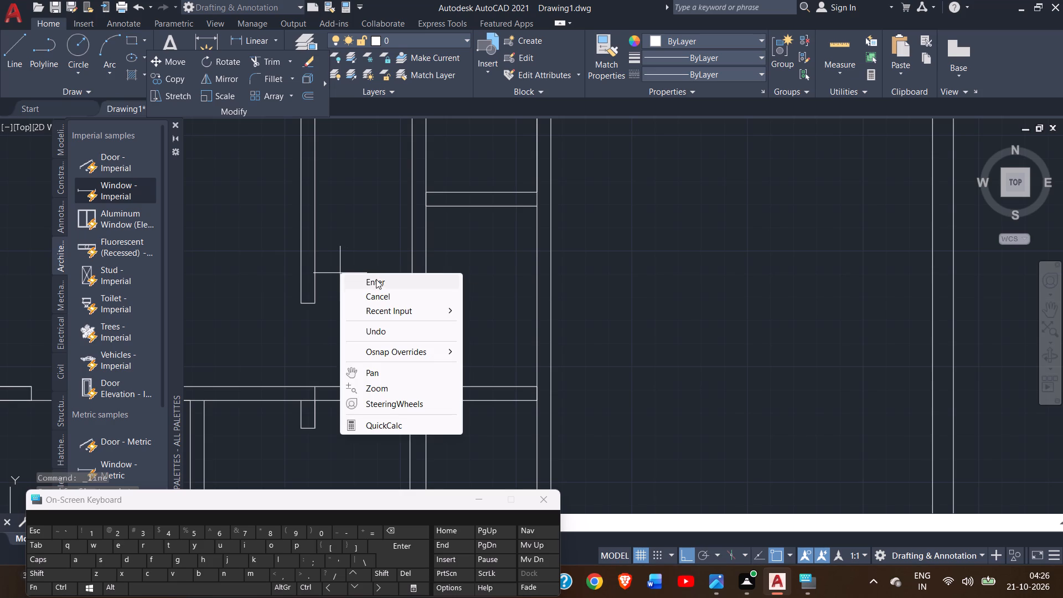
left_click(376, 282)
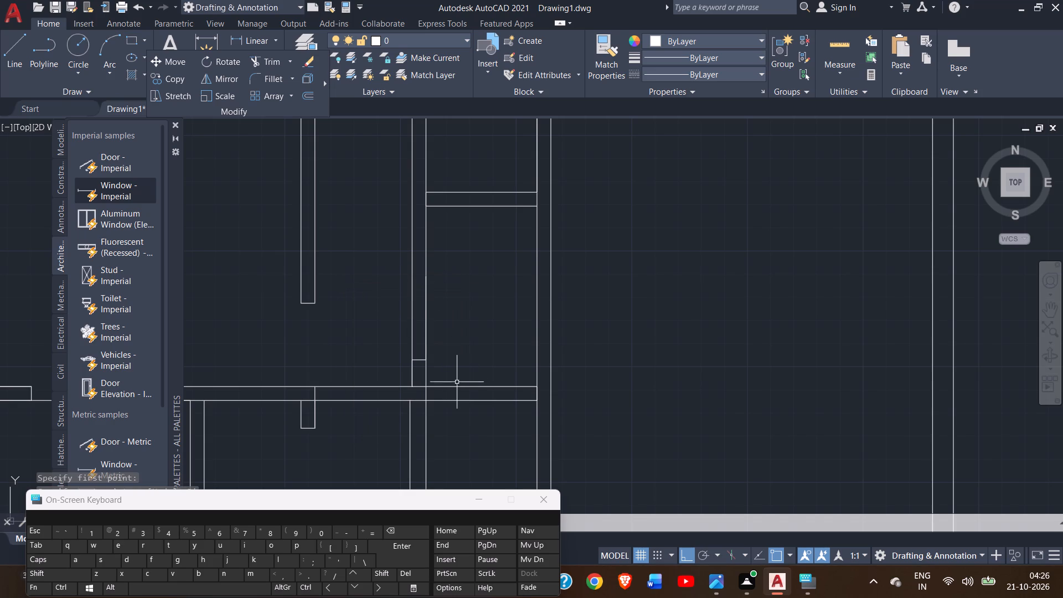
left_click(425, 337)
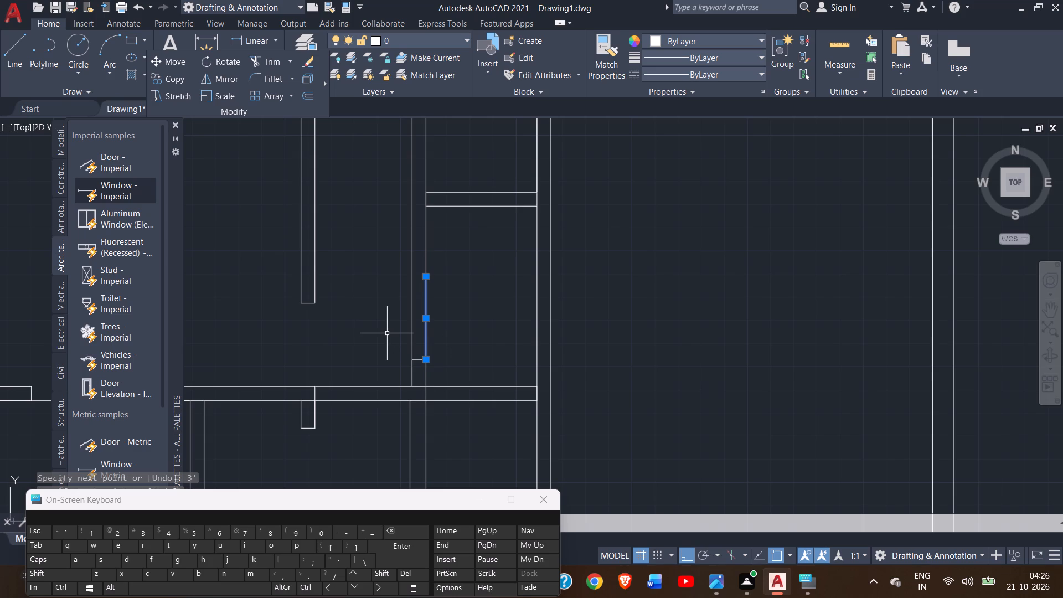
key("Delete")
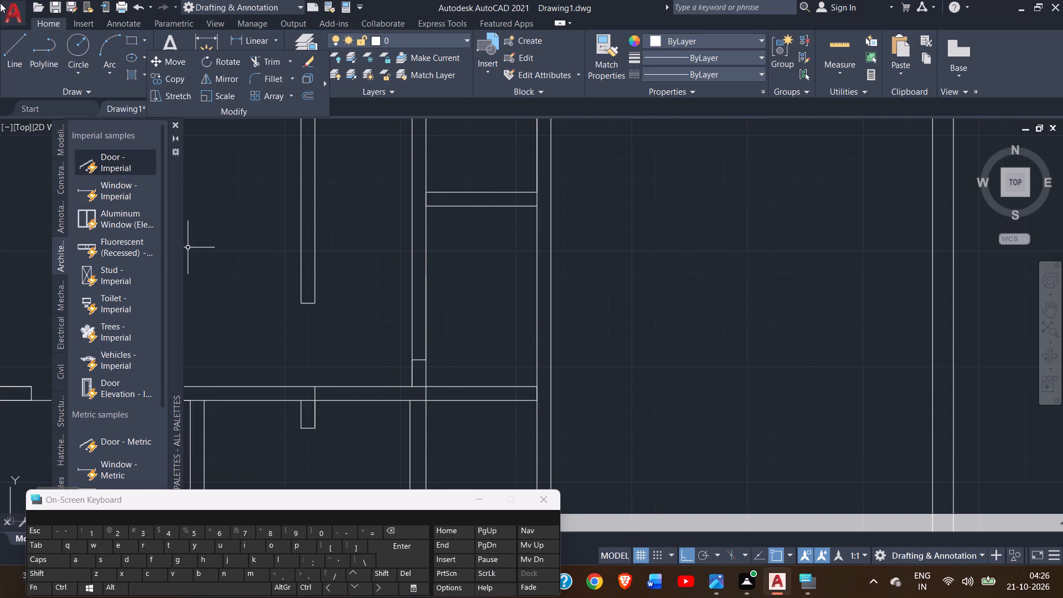
Draw a 3' line up the partition's far face from the lower jamb line, continuing across the partition as the upper jamb line.
left_click(8, 50)
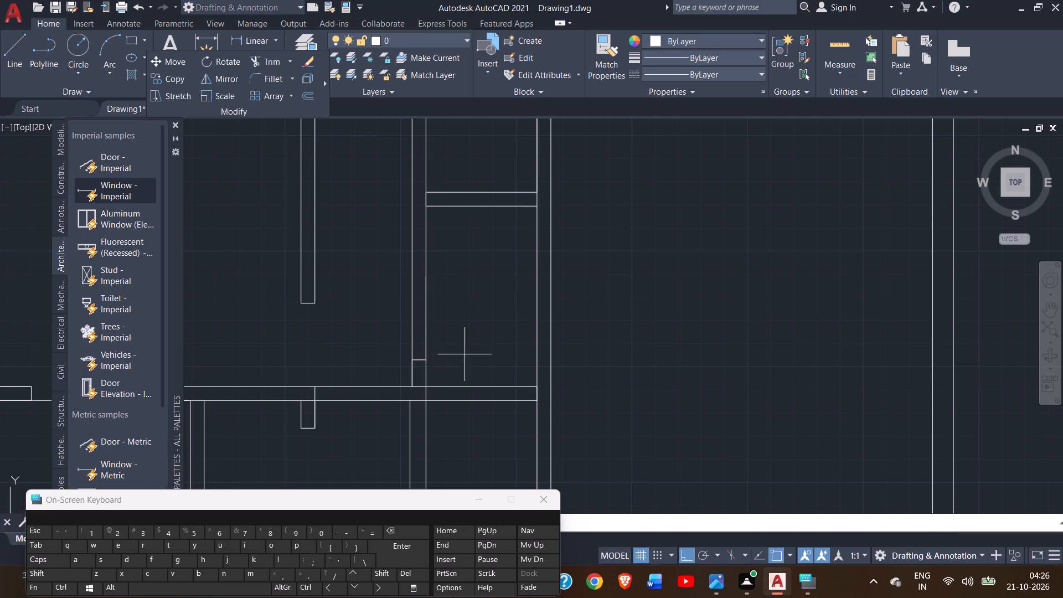
left_click_drag(427, 362, 425, 327)
type("3'")
key("Return")
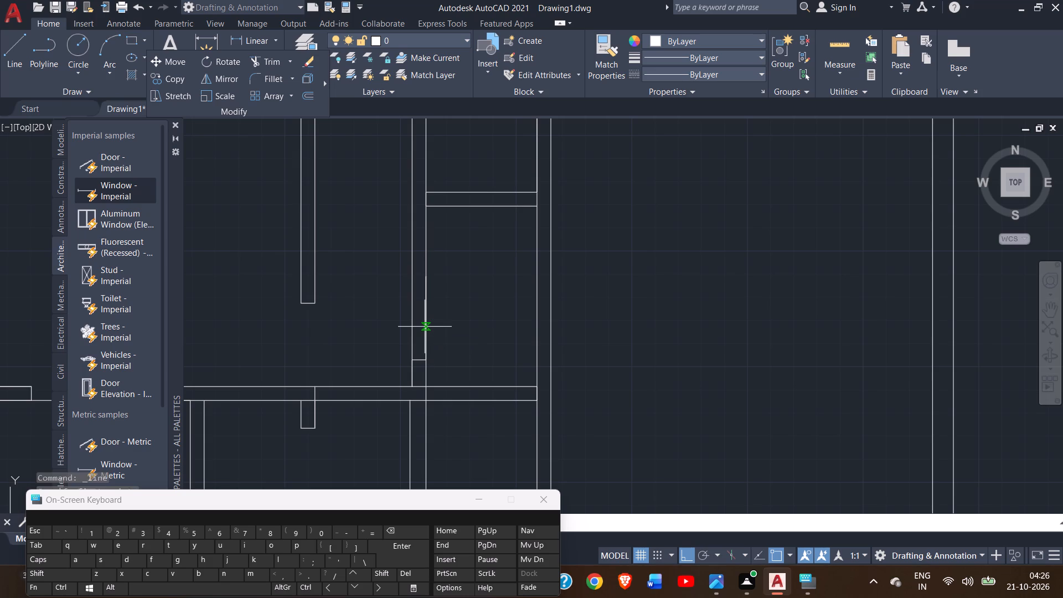
left_click(414, 274)
right_click(414, 274)
left_click(452, 286)
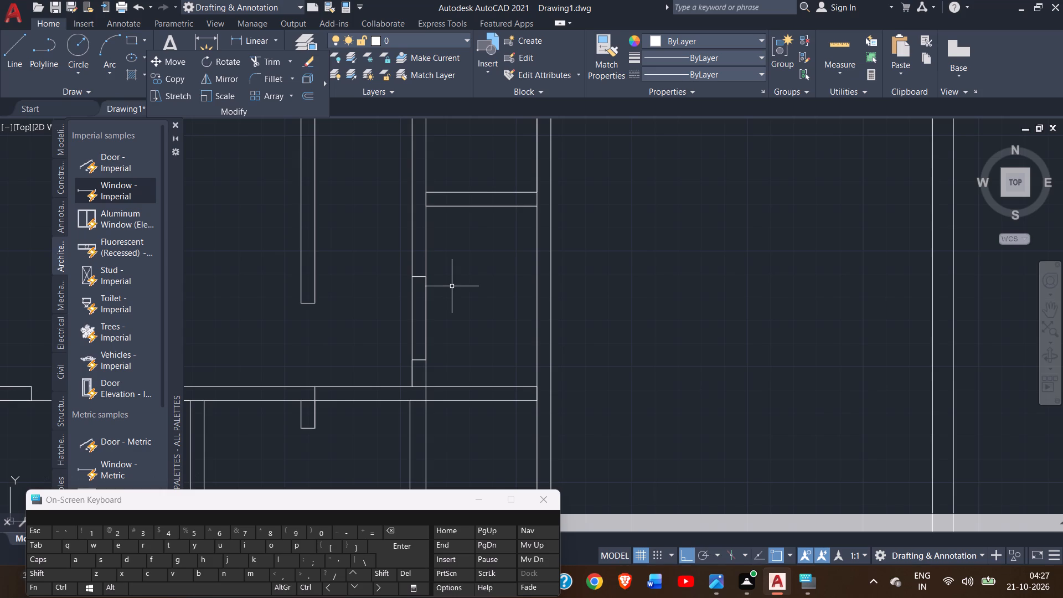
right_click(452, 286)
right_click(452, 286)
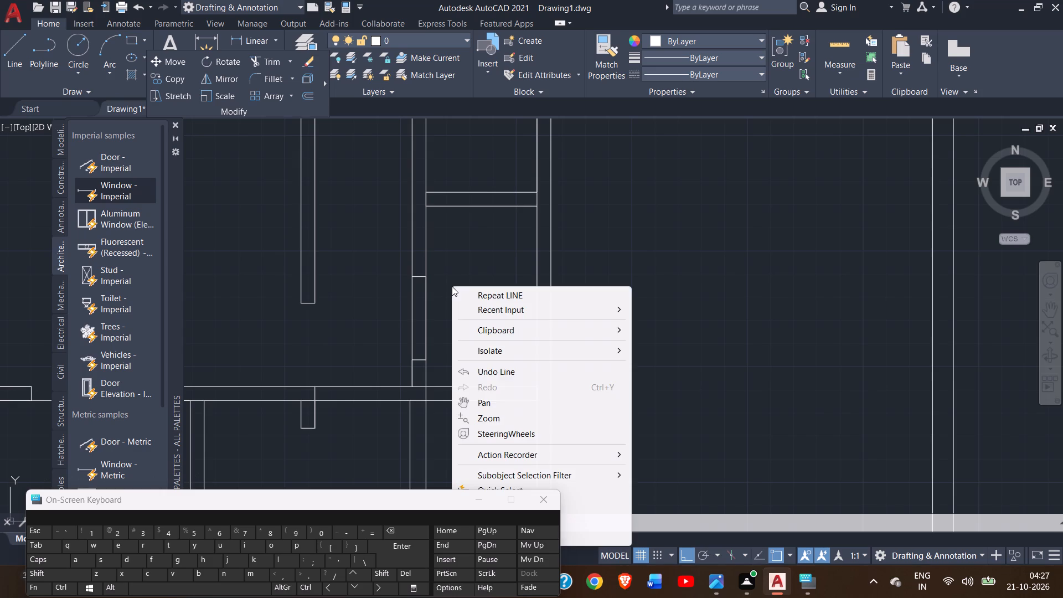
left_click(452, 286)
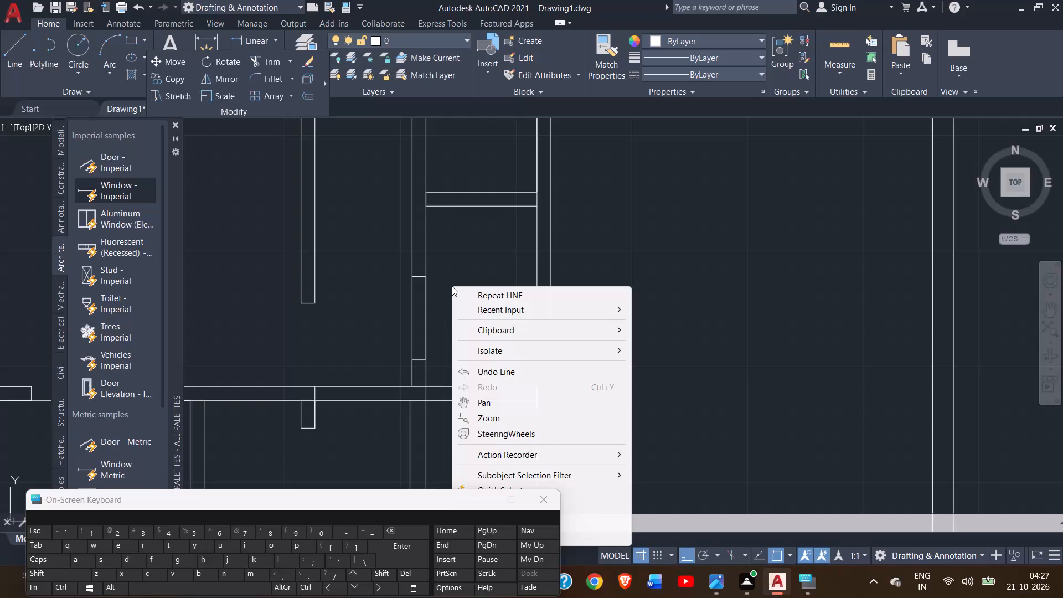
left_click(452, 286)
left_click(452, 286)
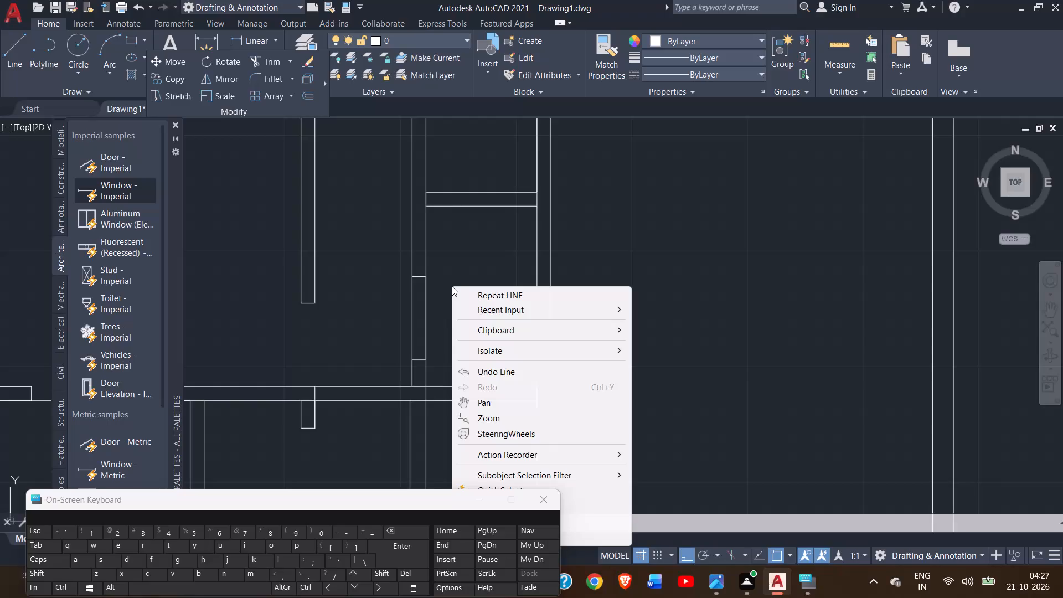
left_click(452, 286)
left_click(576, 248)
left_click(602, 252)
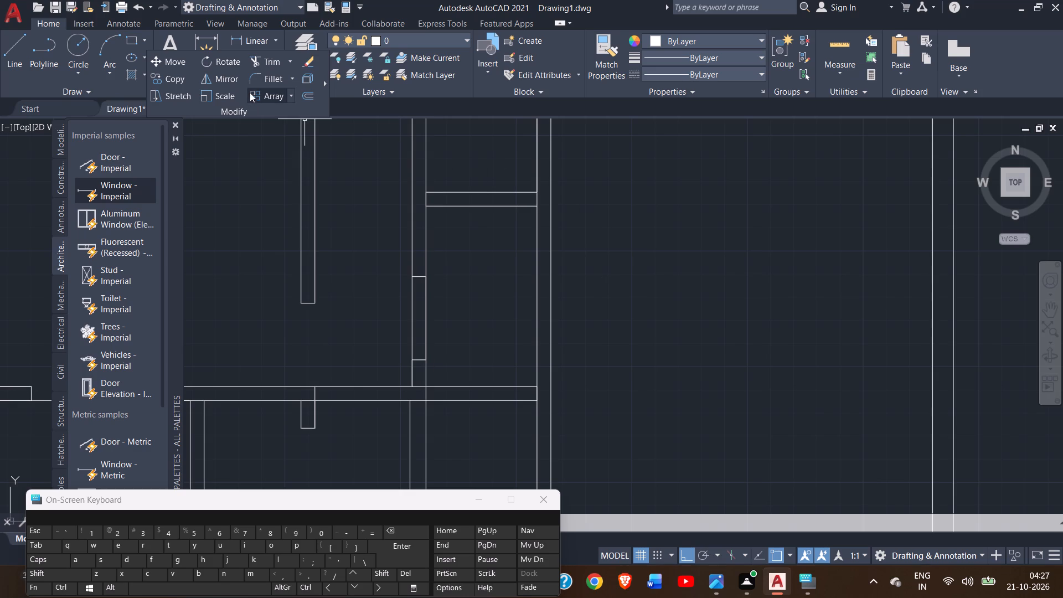
Trim both faces of the corridor partition between its two jamb lines to open the 3' doorway.
left_click(269, 60)
left_click_drag(394, 327, 486, 303)
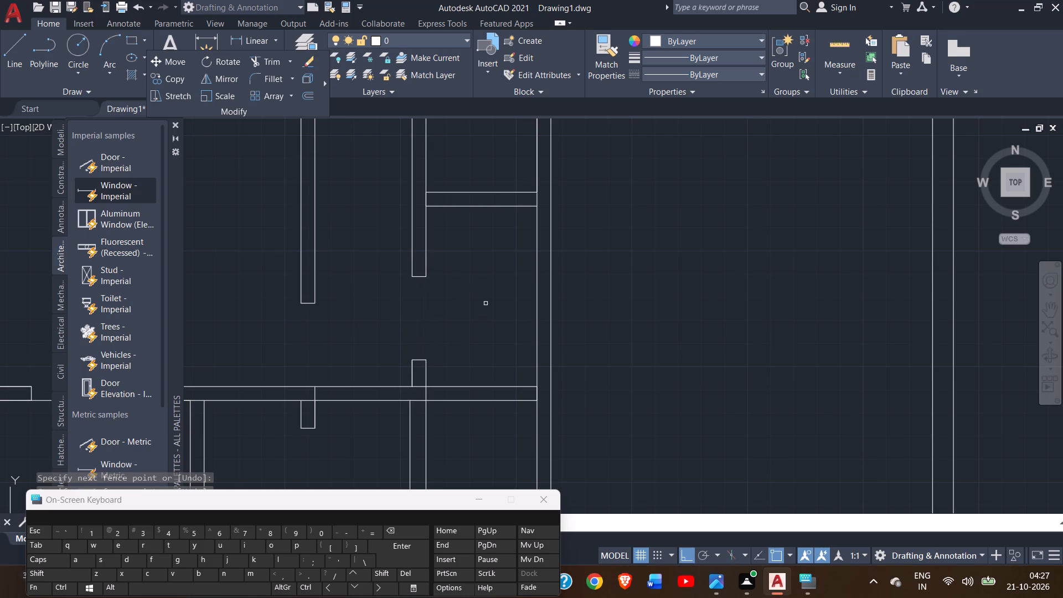
Trim both lines of the lower horizontal partition where they cross the corridor between its two vertical partitions.
scroll(486, 303, "down", 1, "ctrl")
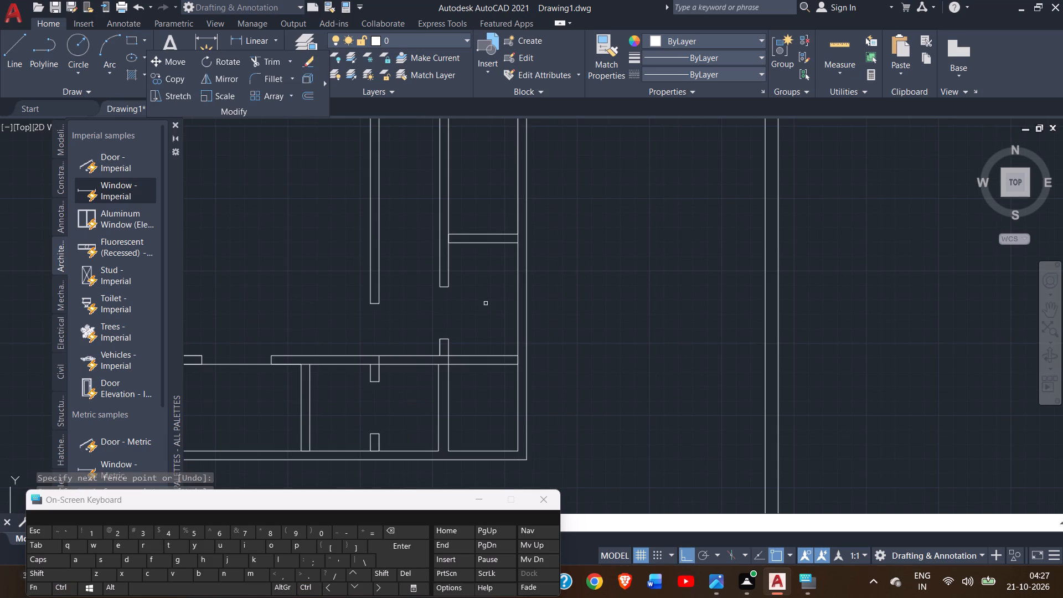
scroll(486, 303, "down", 1, "ctrl")
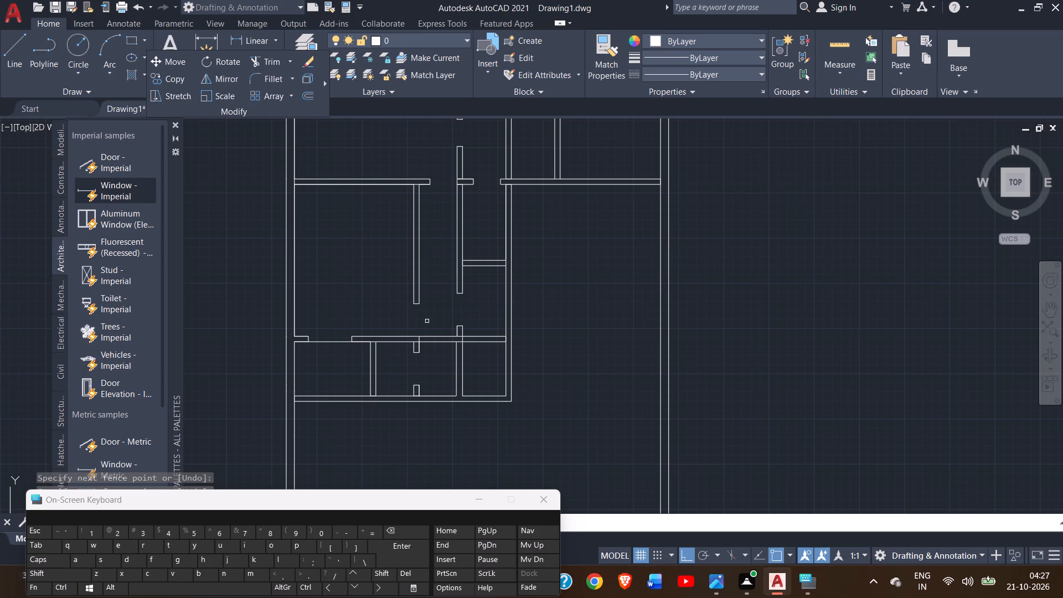
left_click_drag(427, 321, 429, 364)
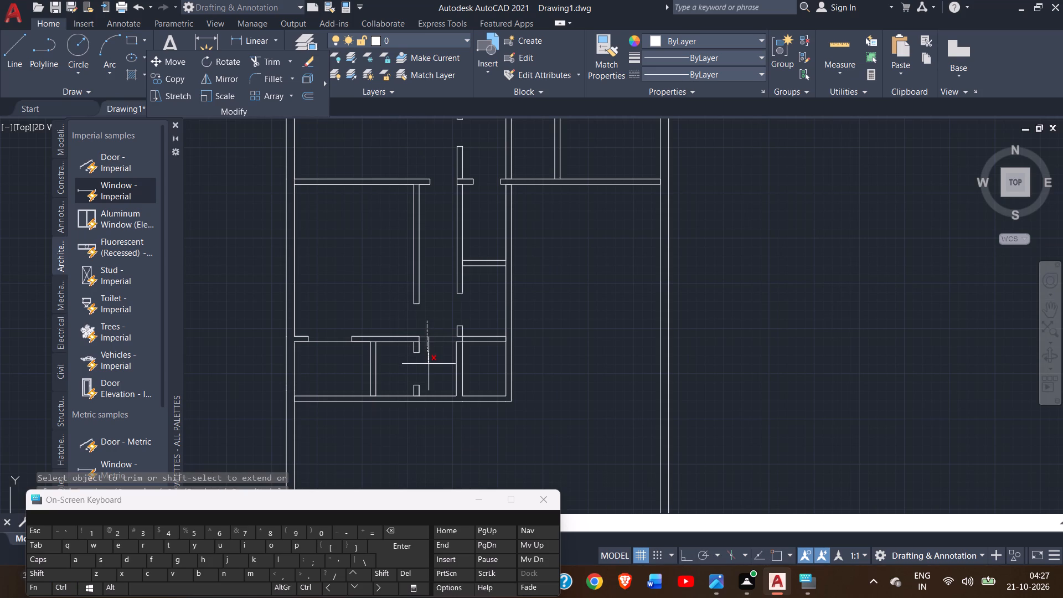
left_click_drag(429, 364, 445, 319)
left_click(445, 319)
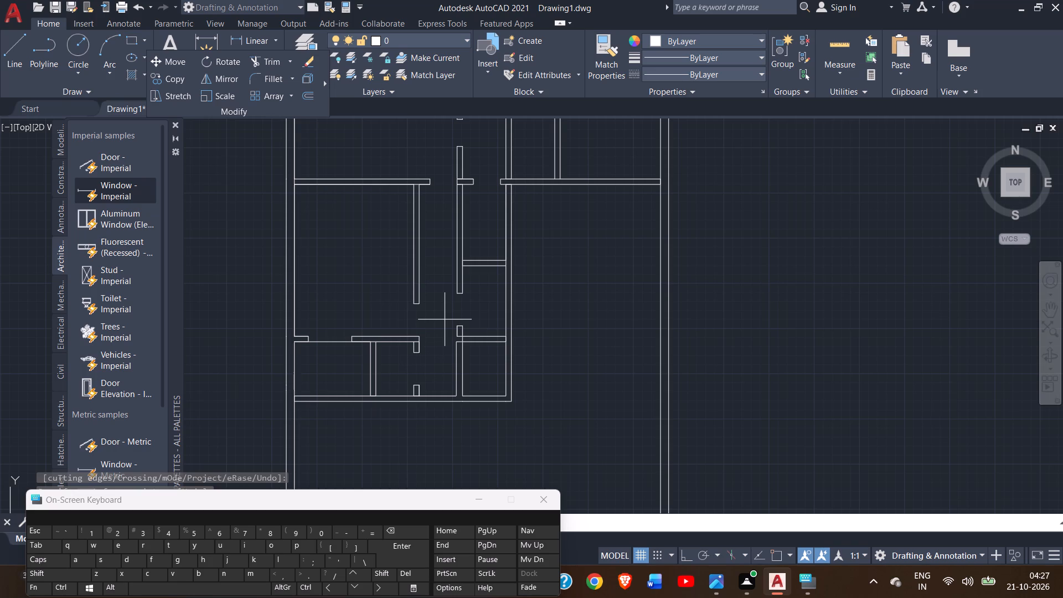
right_click(445, 319)
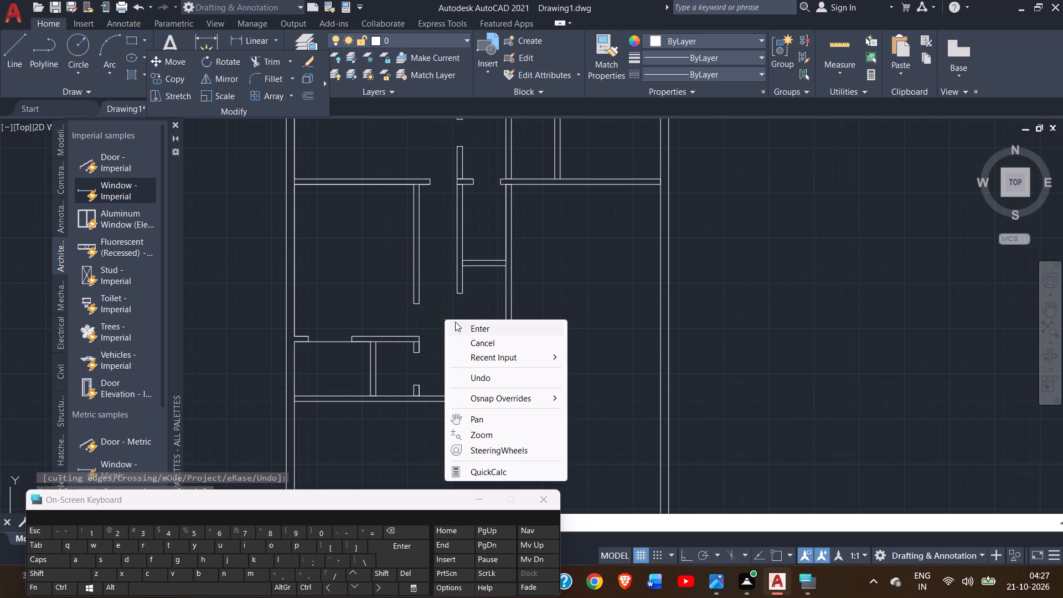
left_click(463, 323)
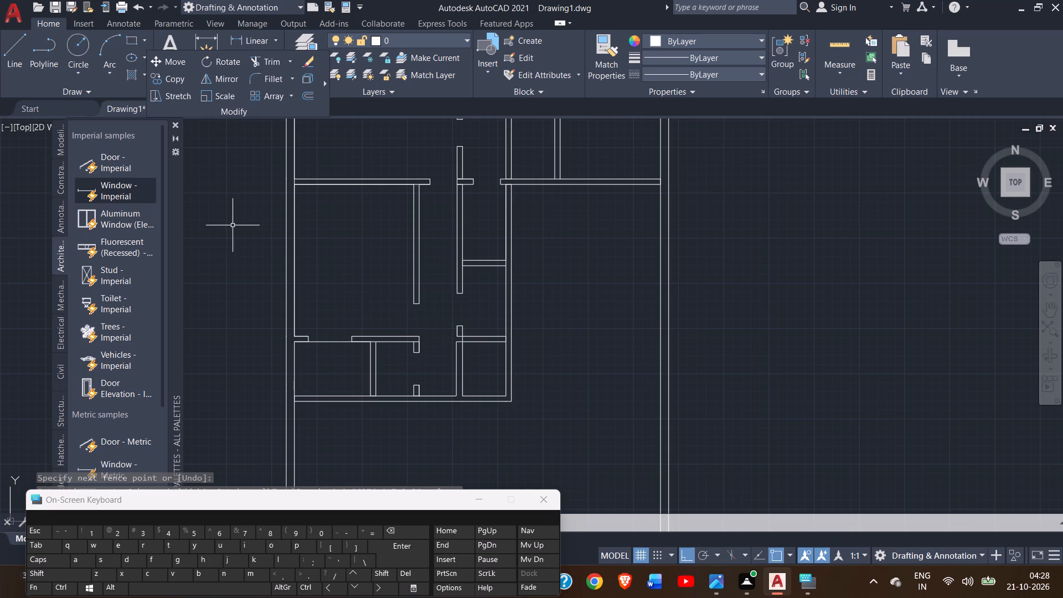
Draw a short line closing the open end of the horizontal partition at the corridor's far vertical partition.
left_click_drag(7, 54, 379, 365)
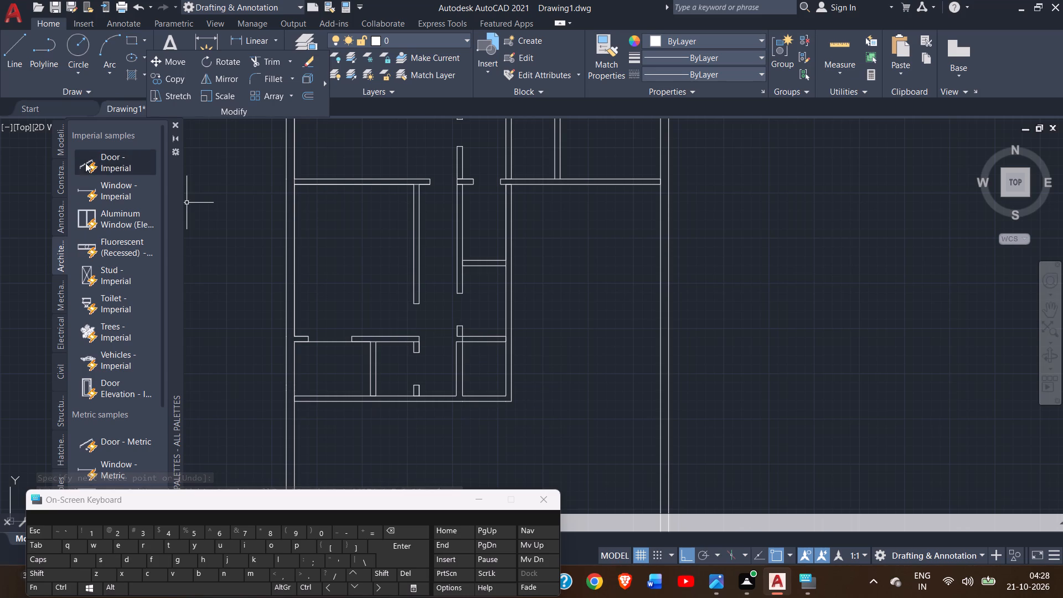
double_click(17, 60)
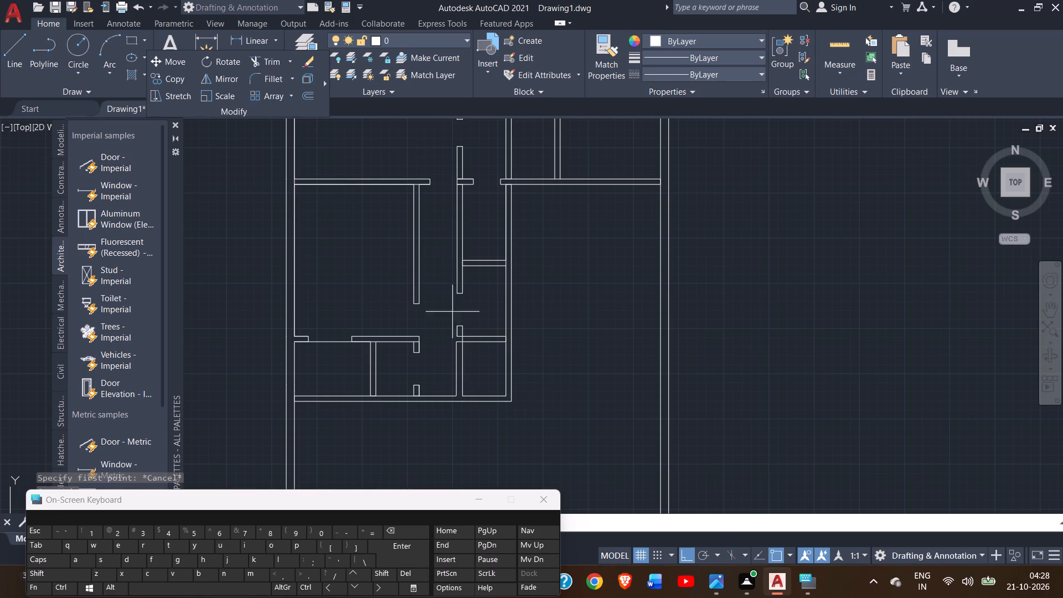
left_click(455, 339)
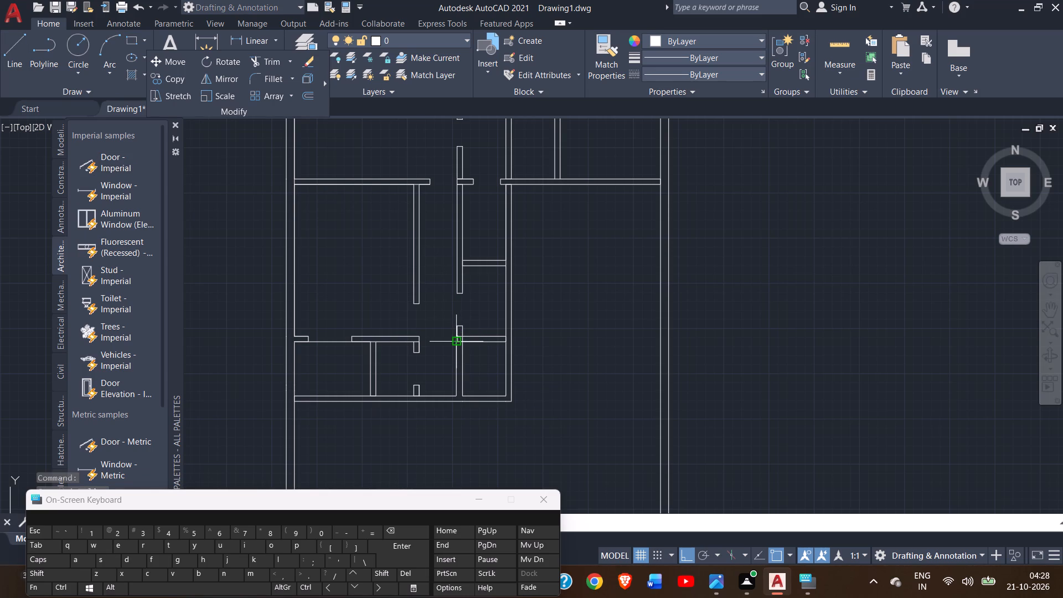
left_click(455, 344)
right_click(455, 344)
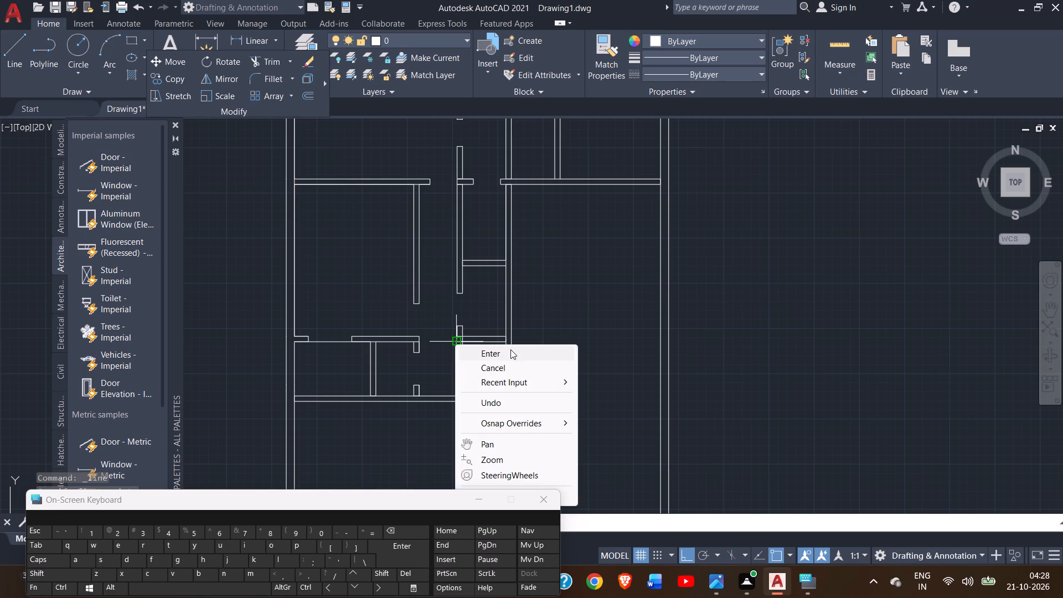
left_click(510, 349)
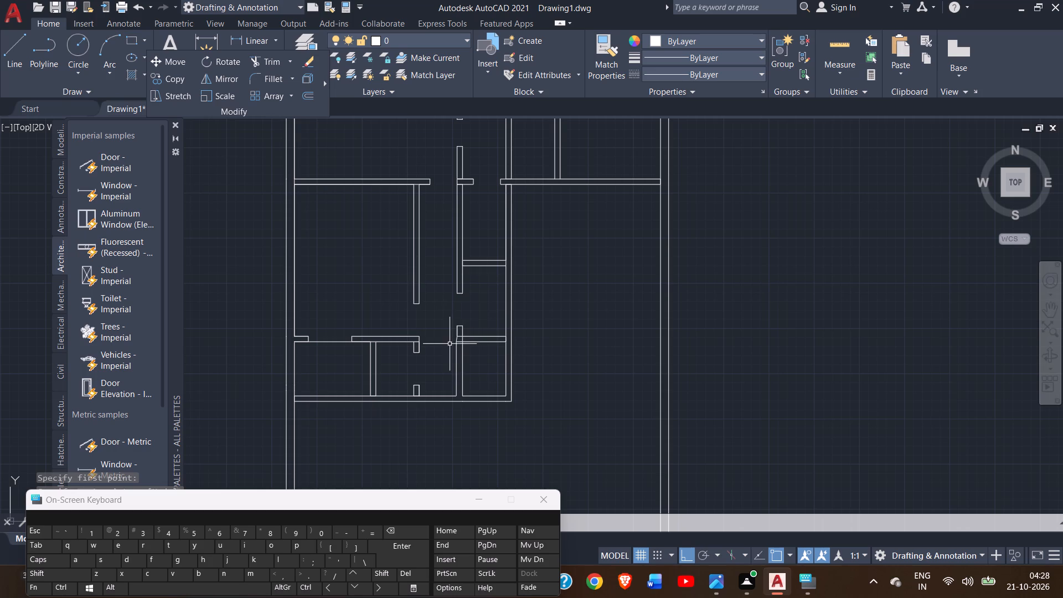
Delete the short slanted line joining the two horizontal partition lines at the corridor's far vertical partition.
scroll(455, 336, "up", 4, "ctrl")
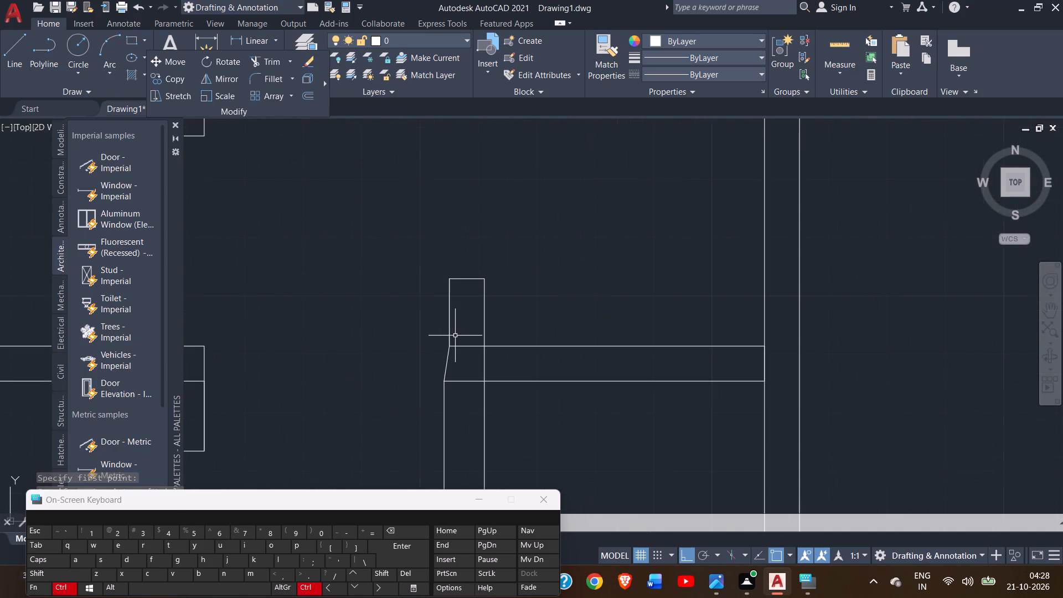
left_click(446, 367)
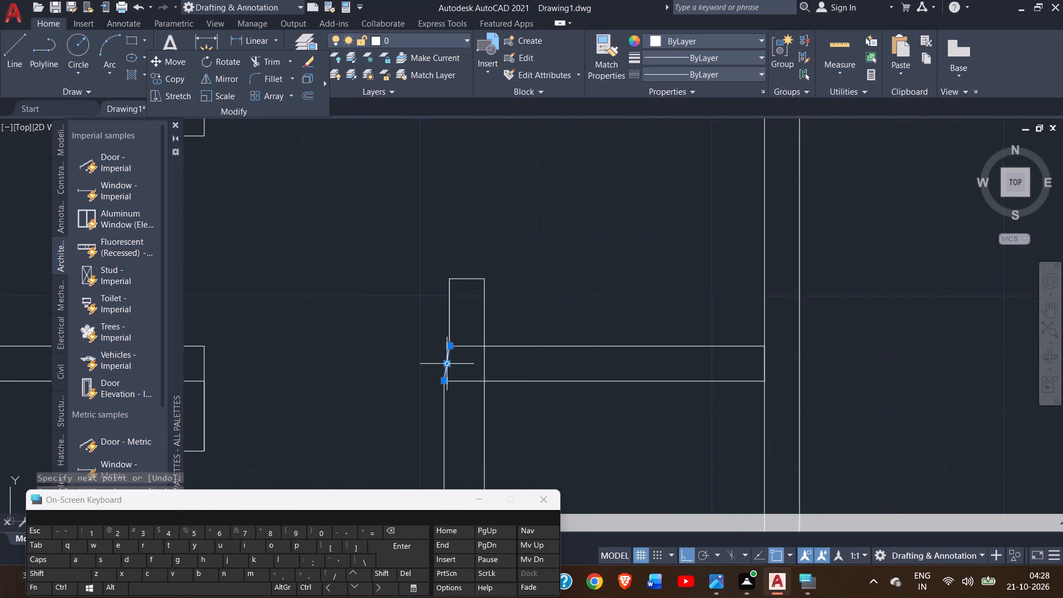
key("Delete")
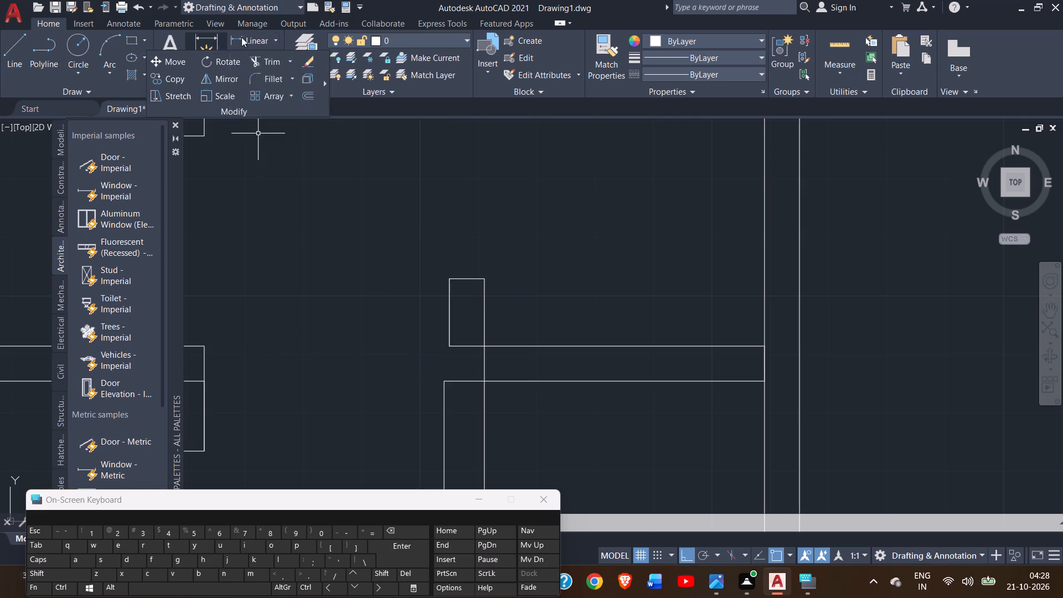
Measure the width of the partition stub below the corridor doorway with a linear dimension, and delete that dimension.
left_click(255, 37)
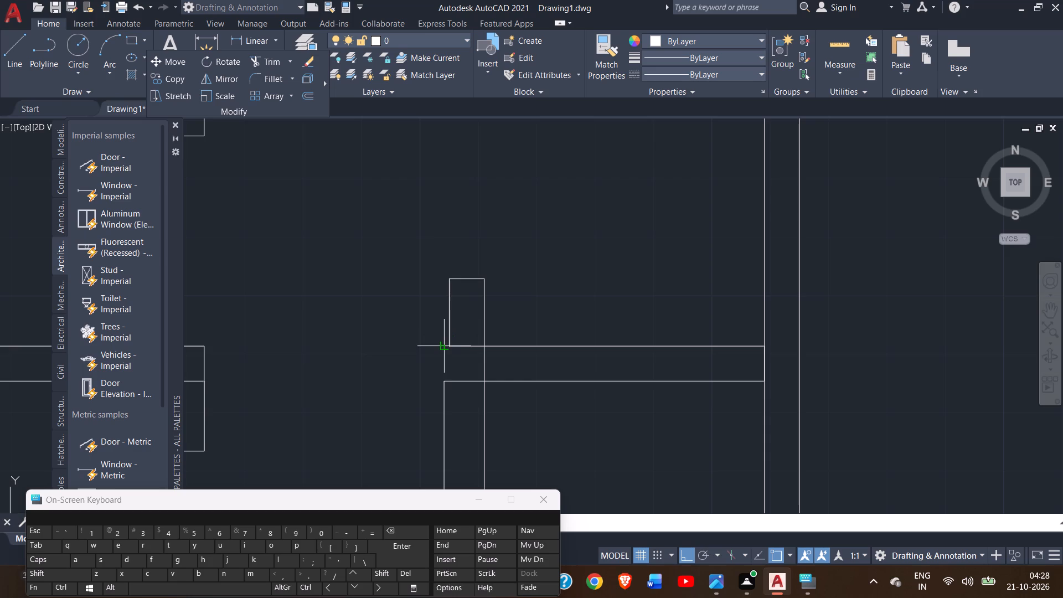
left_click(451, 280)
left_click_drag(488, 279, 485, 268)
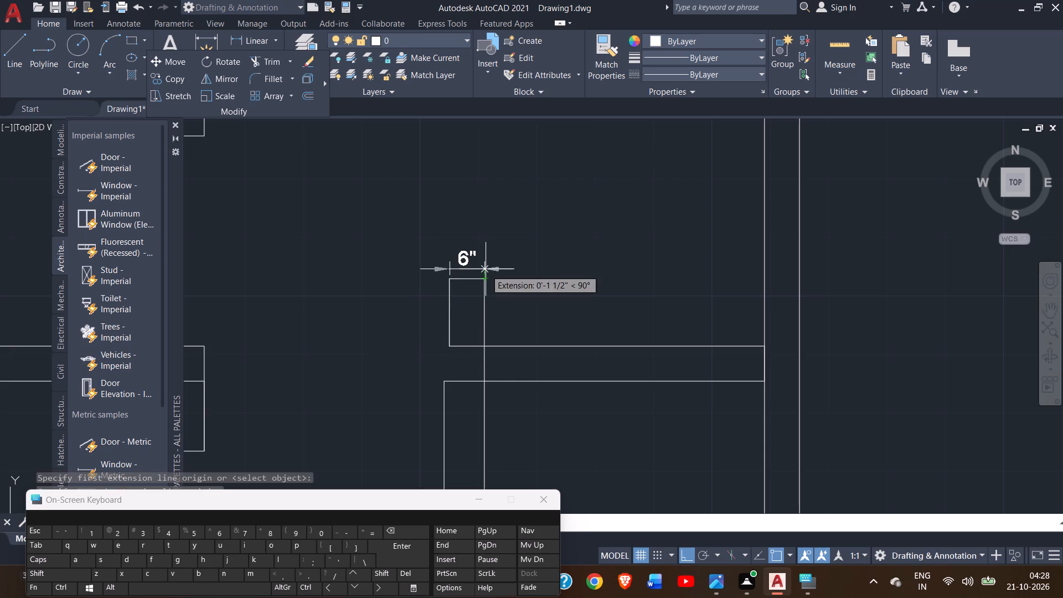
left_click_drag(485, 268, 485, 266)
left_click(485, 266)
right_click(485, 266)
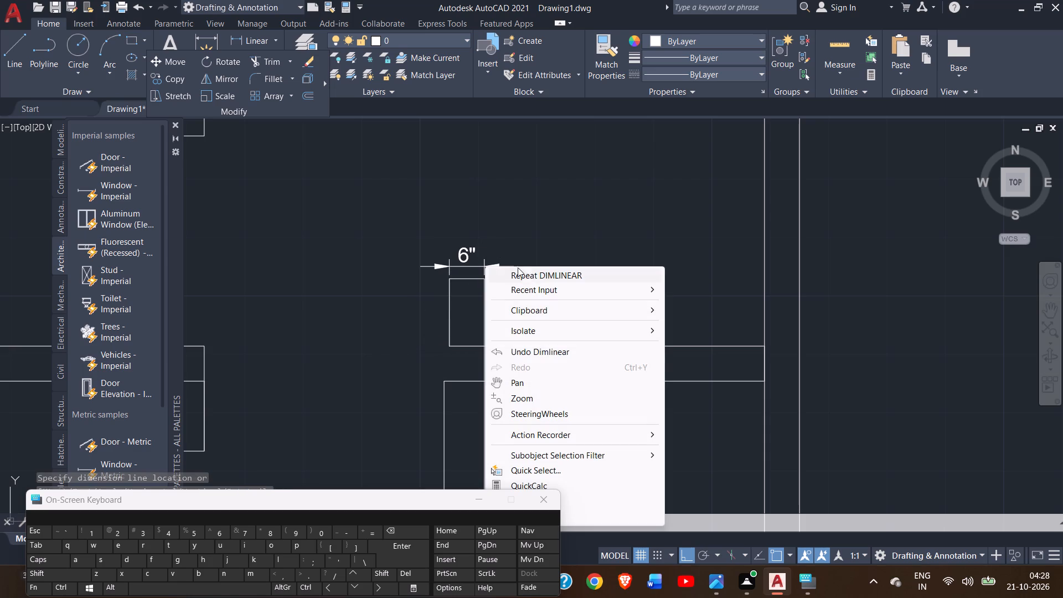
left_click(496, 247)
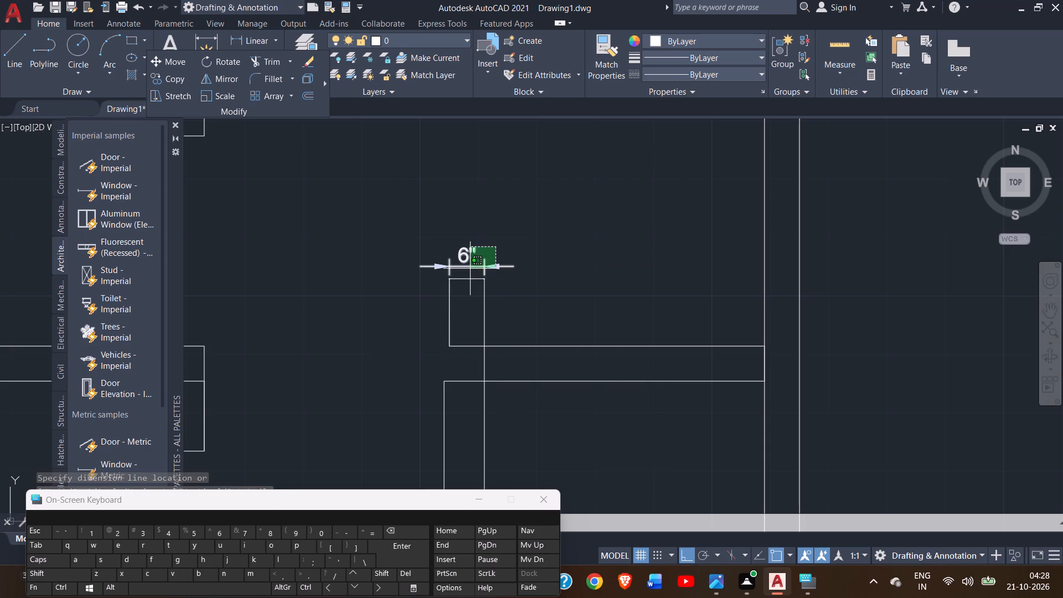
left_click(470, 269)
key("Delete")
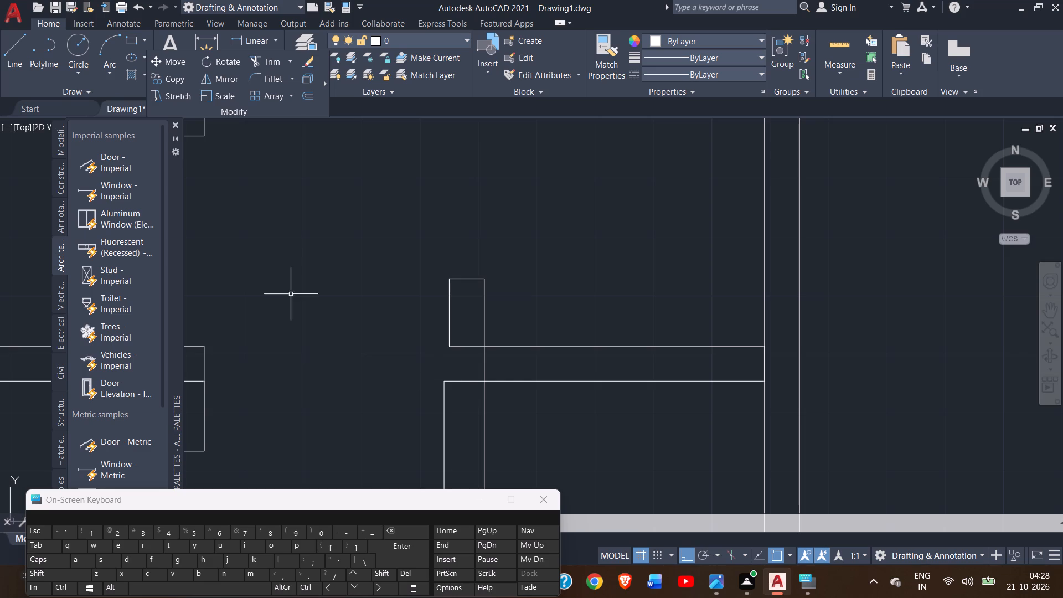
Draw a line extending the lower partition section's corridor face up to the jamb level and across to the stub's corner.
left_click(11, 48)
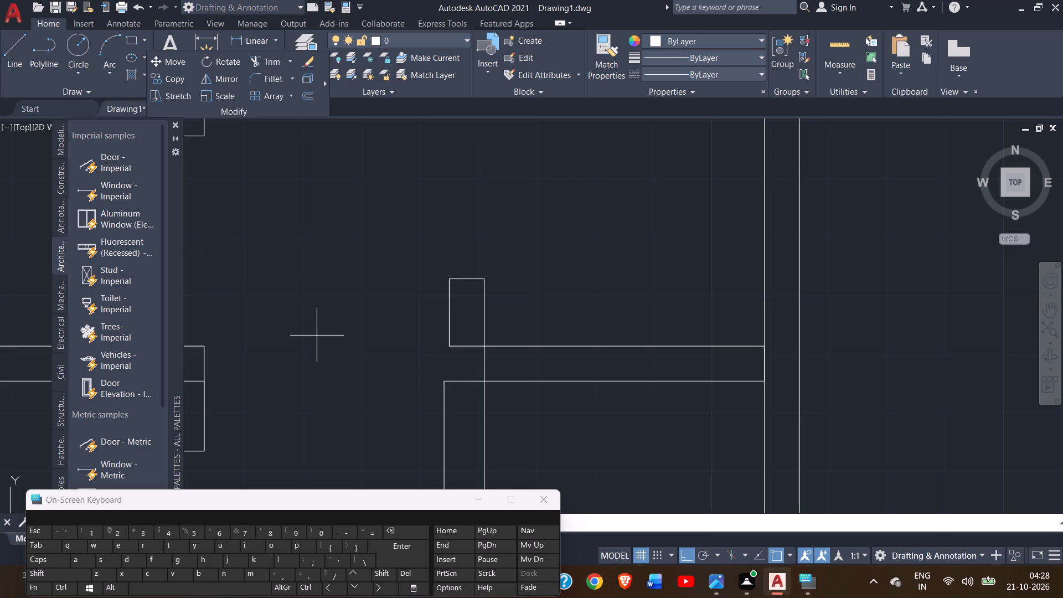
left_click_drag(445, 383, 446, 295)
left_click_drag(446, 295, 445, 277)
left_click(445, 277)
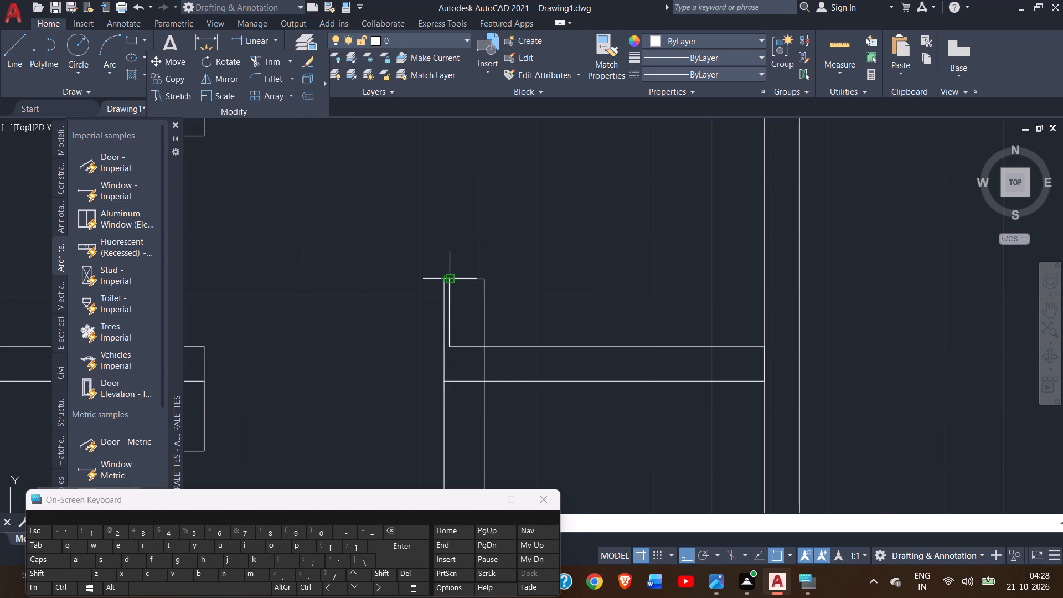
left_click(452, 279)
right_click(452, 279)
left_click(480, 291)
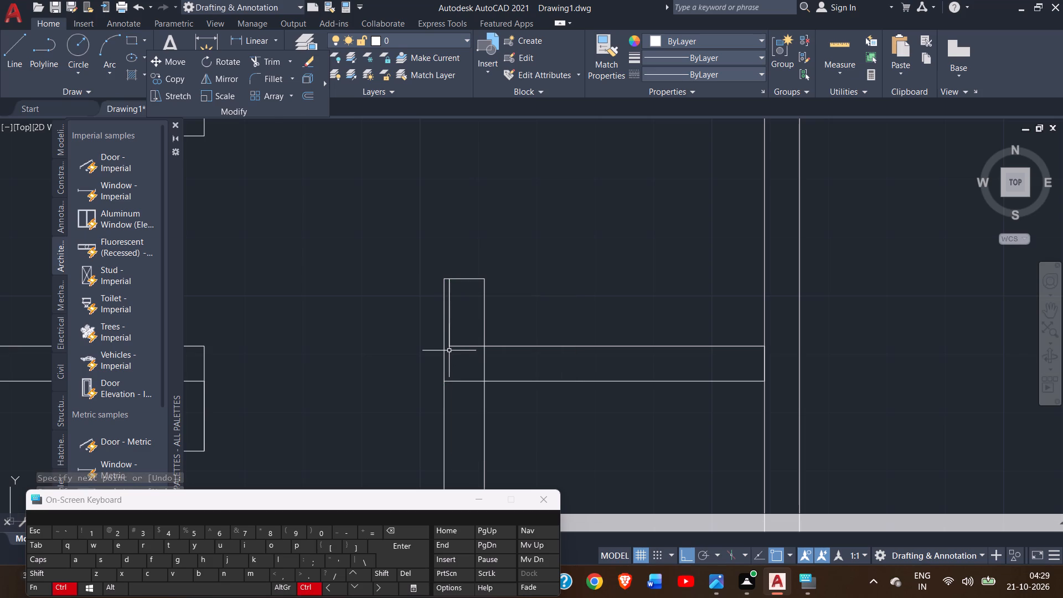
Measure the partition's width at its end above the doorway with a linear dimension, without placing it.
scroll(449, 350, "down", 3, "ctrl")
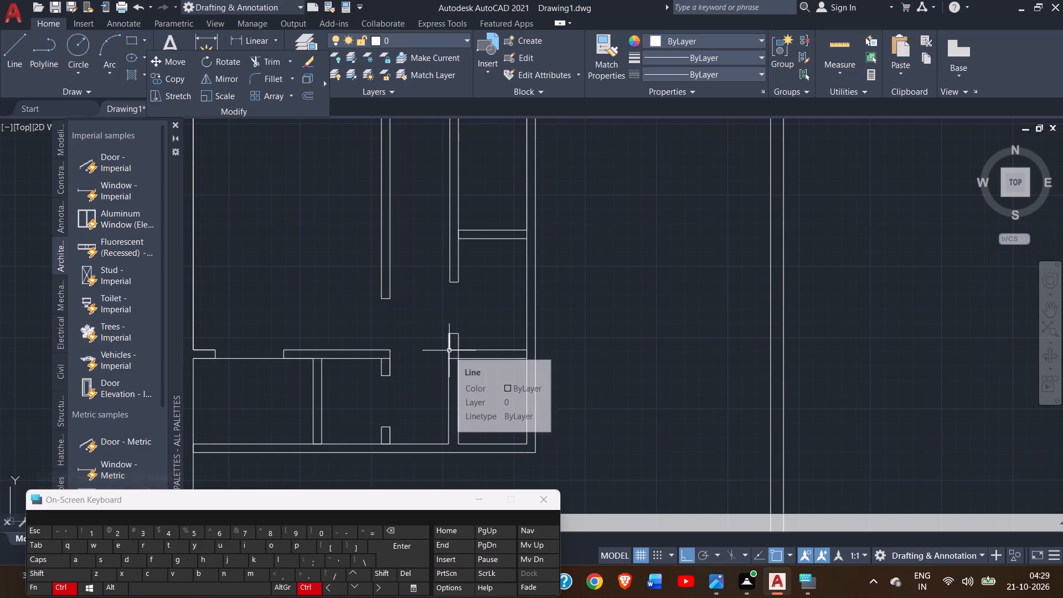
scroll(449, 350, "up", 3, "ctrl")
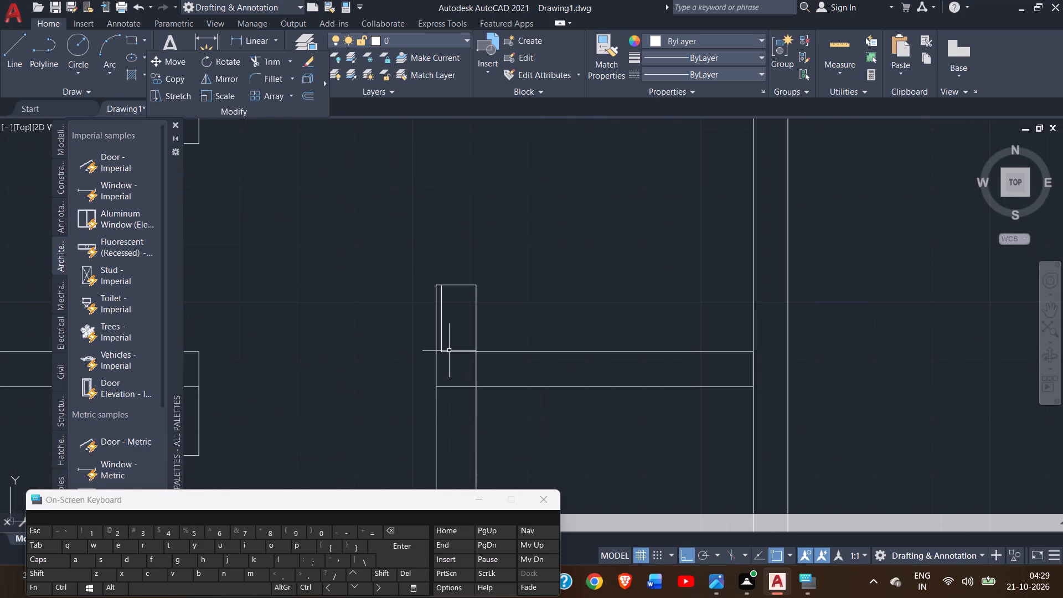
scroll(449, 350, "down", 2, "ctrl")
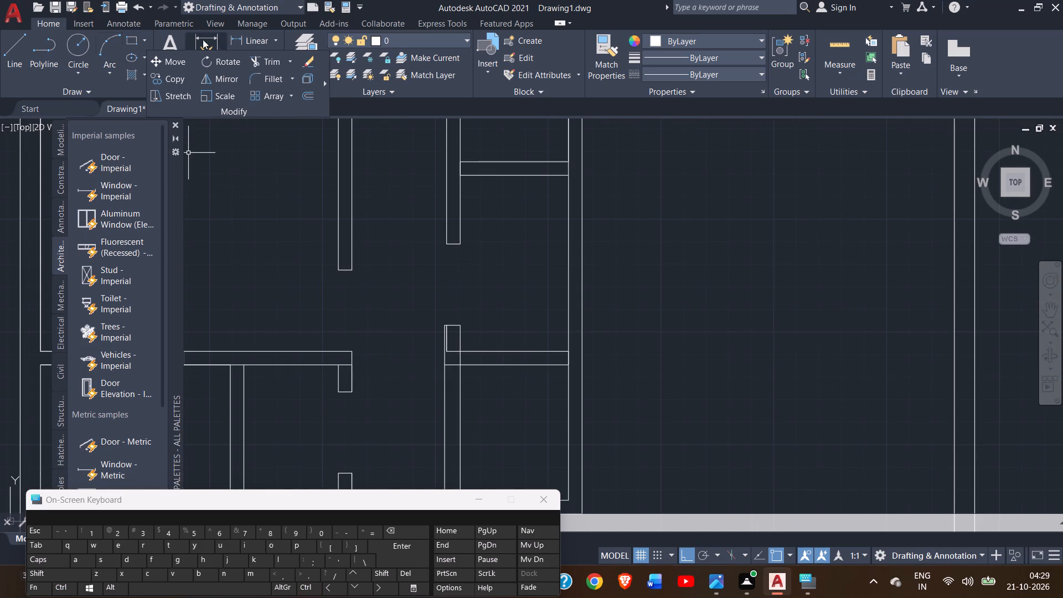
left_click(241, 40)
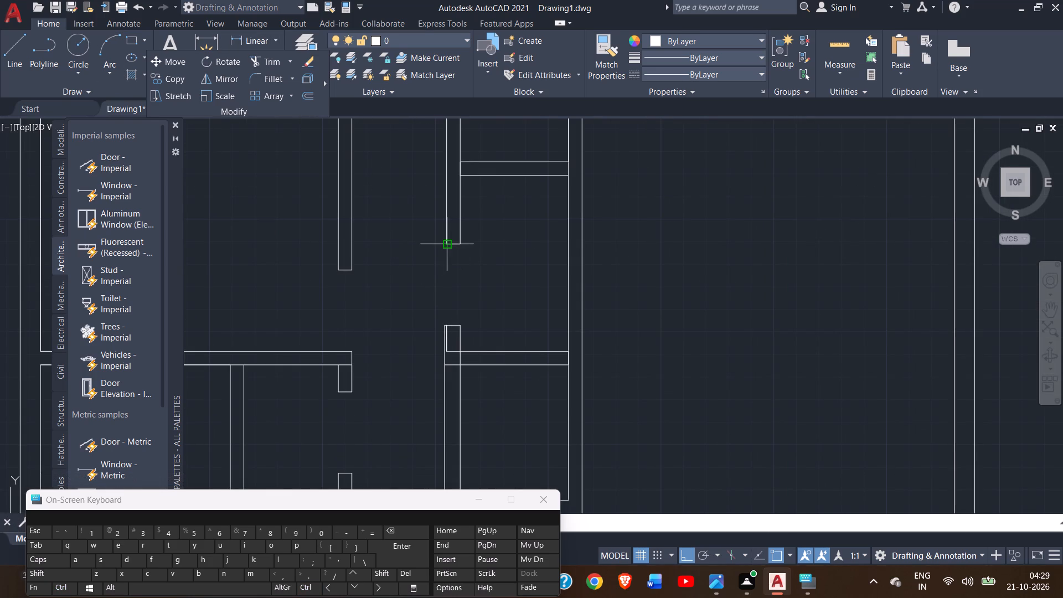
left_click_drag(445, 240, 461, 243)
left_click_drag(461, 243, 461, 244)
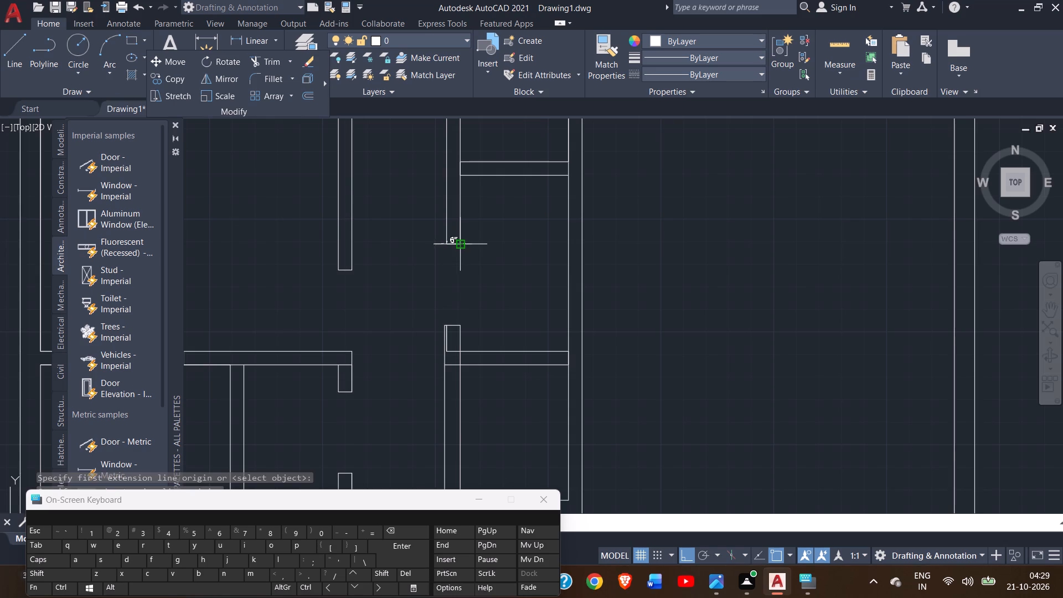
left_click_drag(461, 244, 458, 253)
right_click(458, 253)
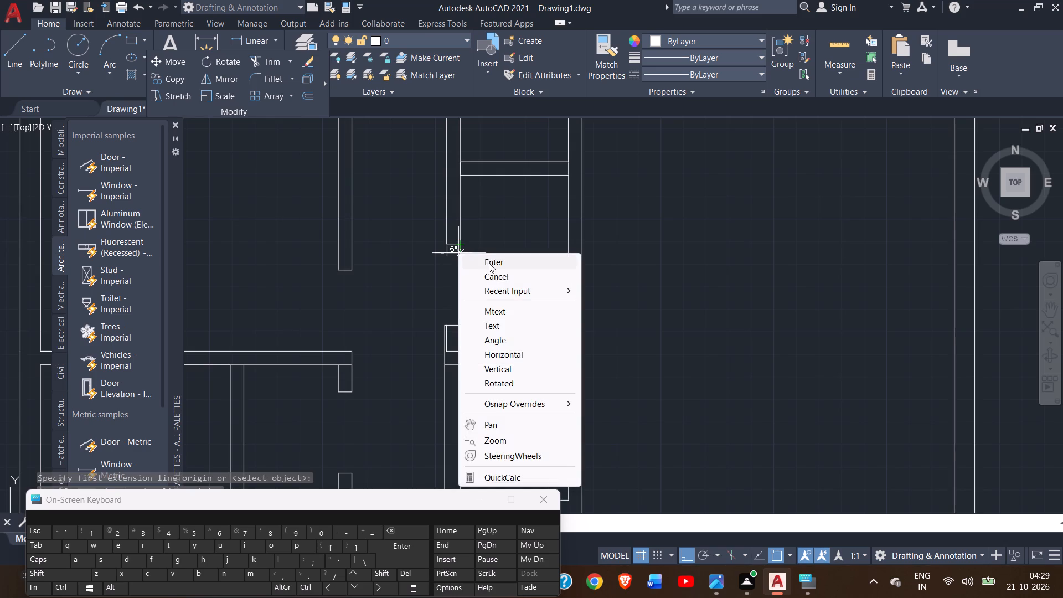
left_click(489, 263)
scroll(483, 286, "right", 1)
scroll(483, 286, "left", 1)
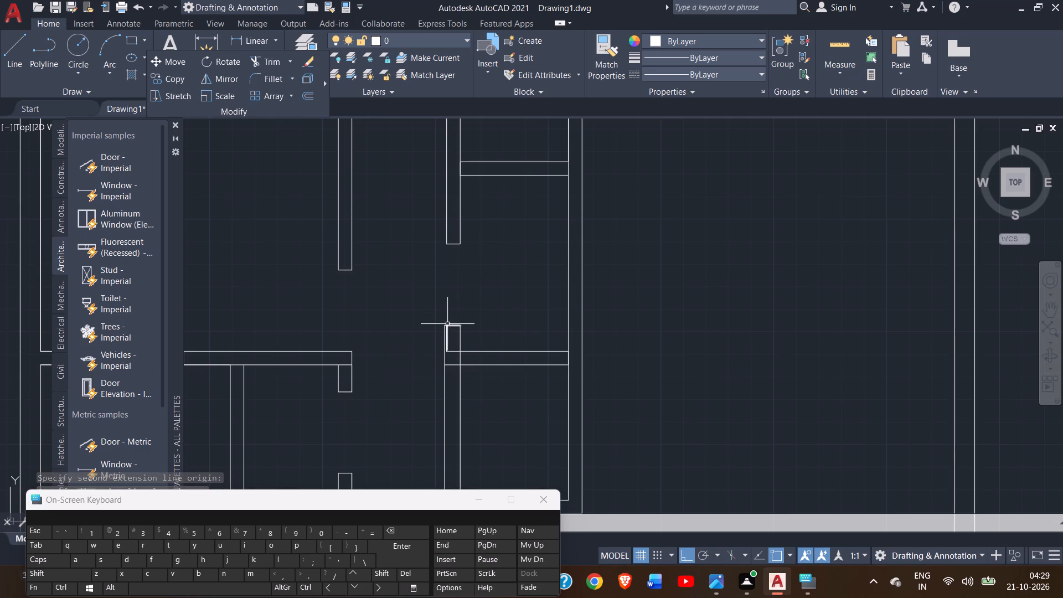
Measure the full width across the stub's jamb end from the new outer line with a linear dimension, and delete that dimension.
scroll(447, 324, "up", 4, "ctrl")
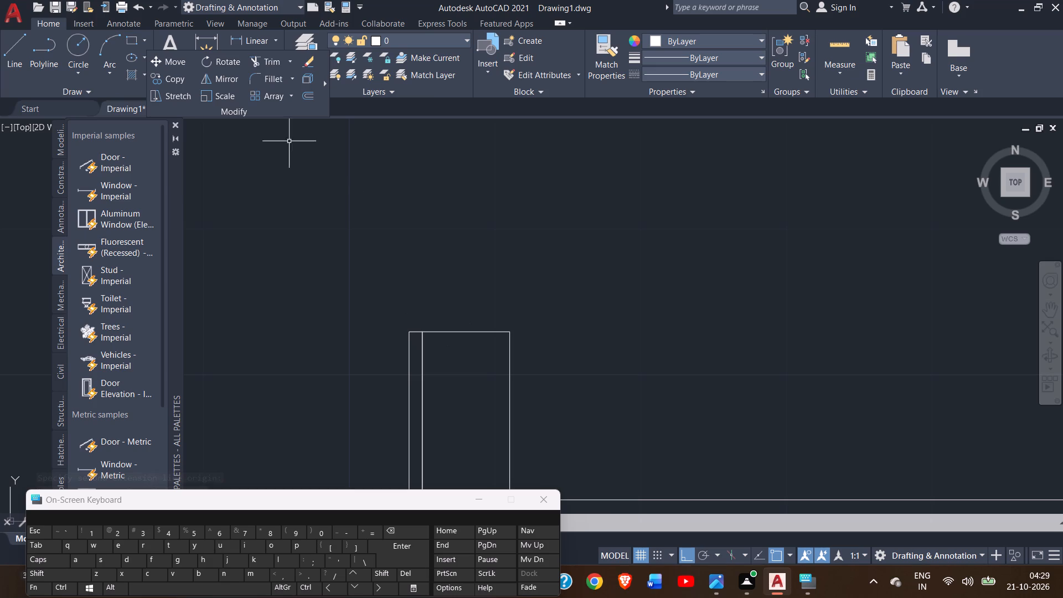
left_click(259, 41)
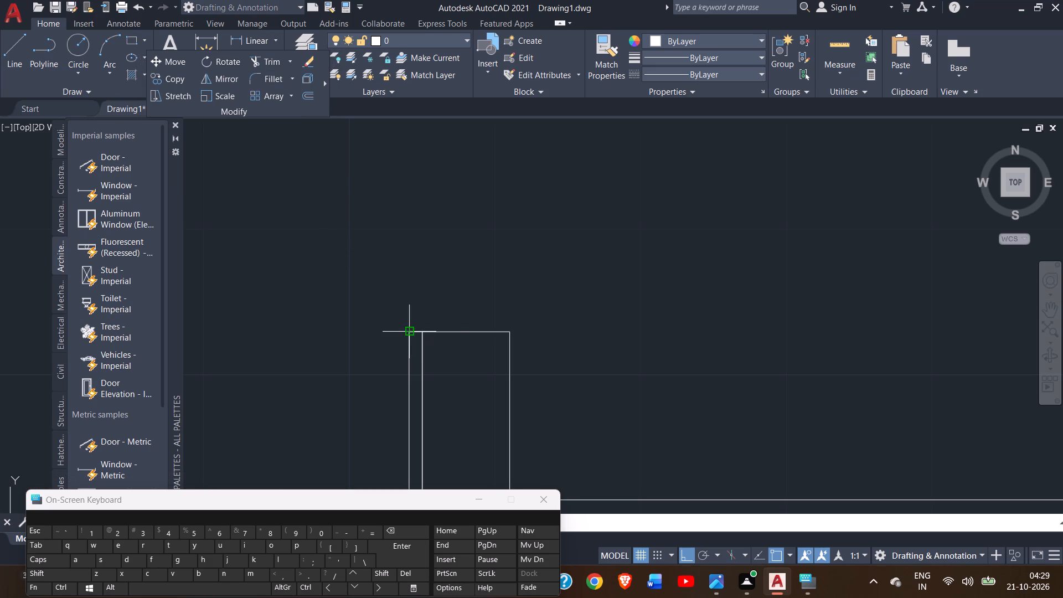
left_click_drag(408, 331, 509, 333)
left_click_drag(509, 333, 511, 314)
left_click(511, 314)
right_click(511, 314)
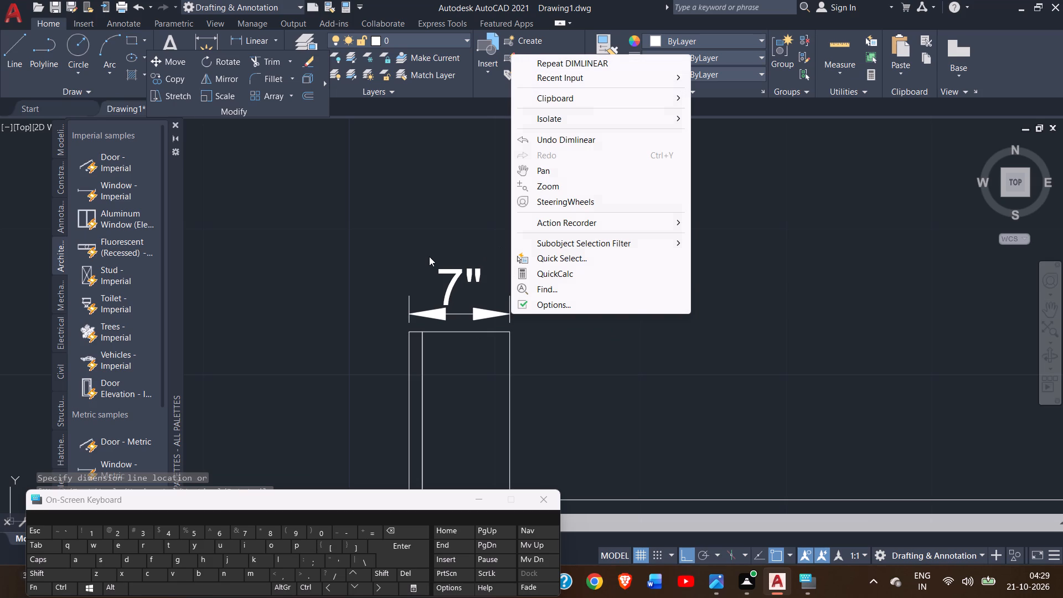
right_click(459, 199)
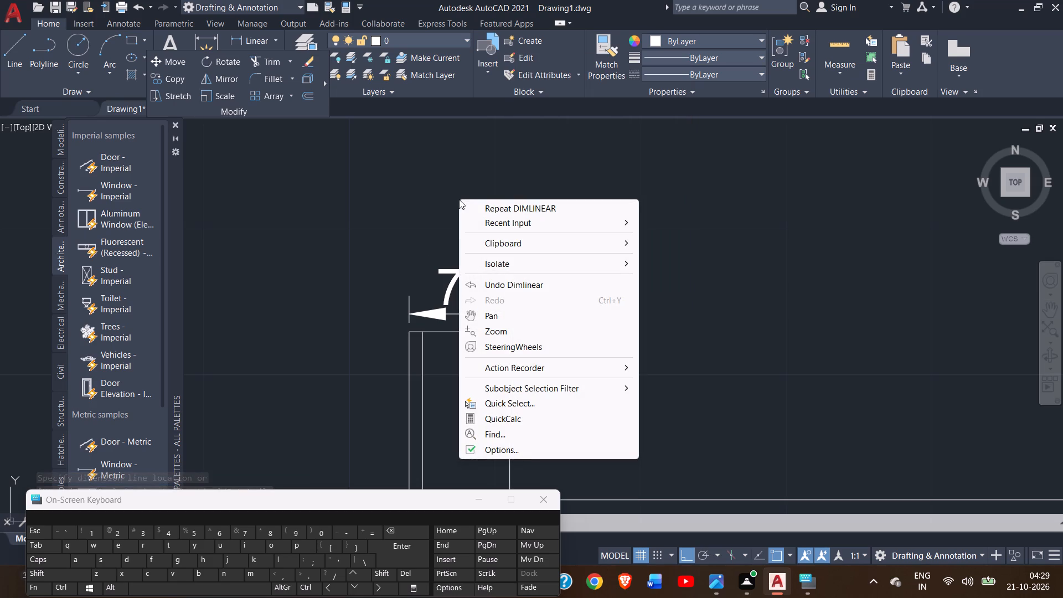
left_click(452, 200)
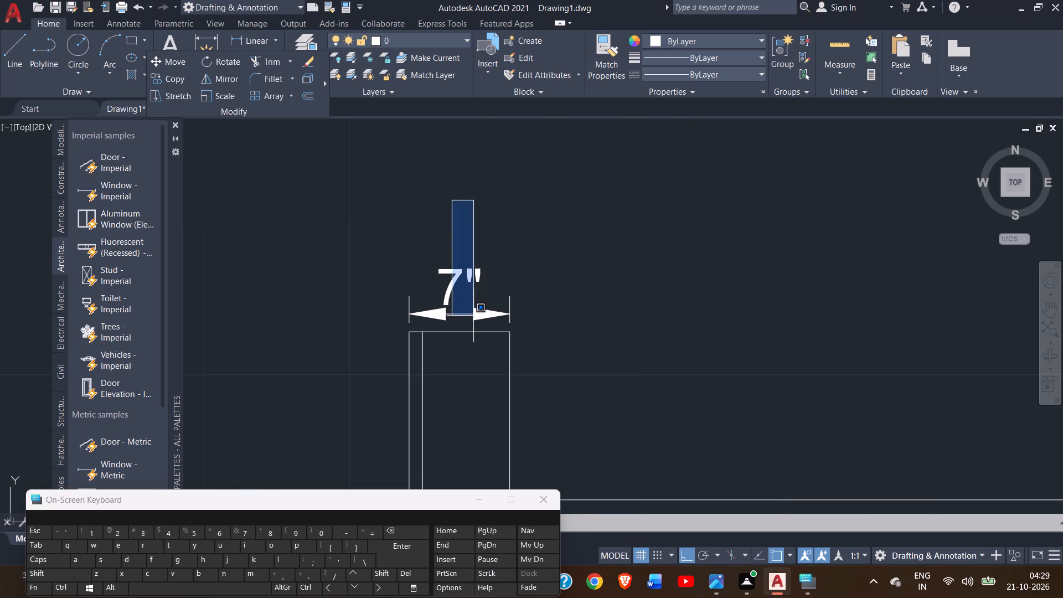
left_click(478, 318)
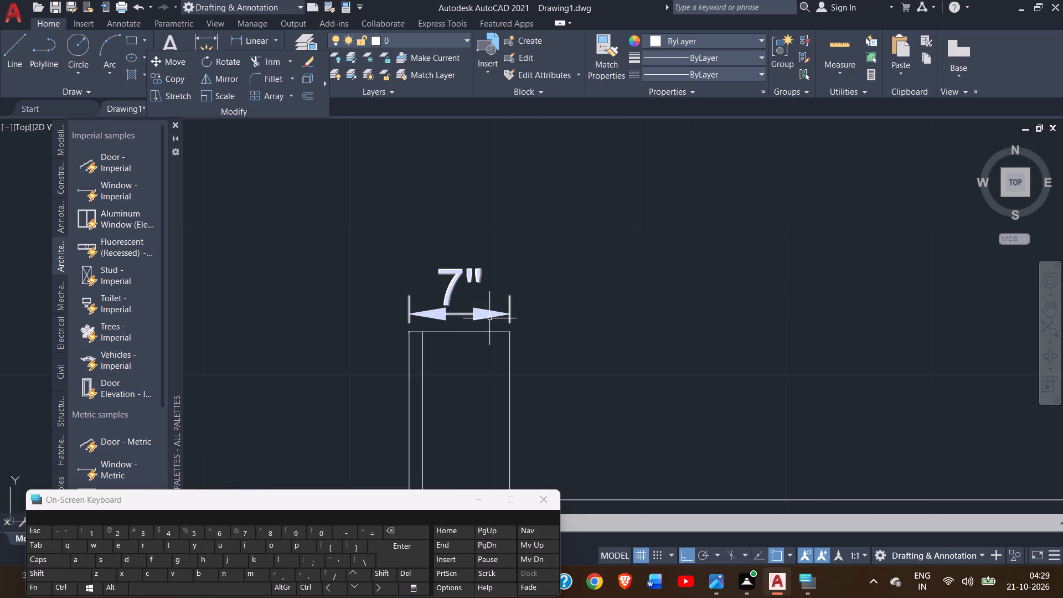
left_click(490, 318)
key("Delete")
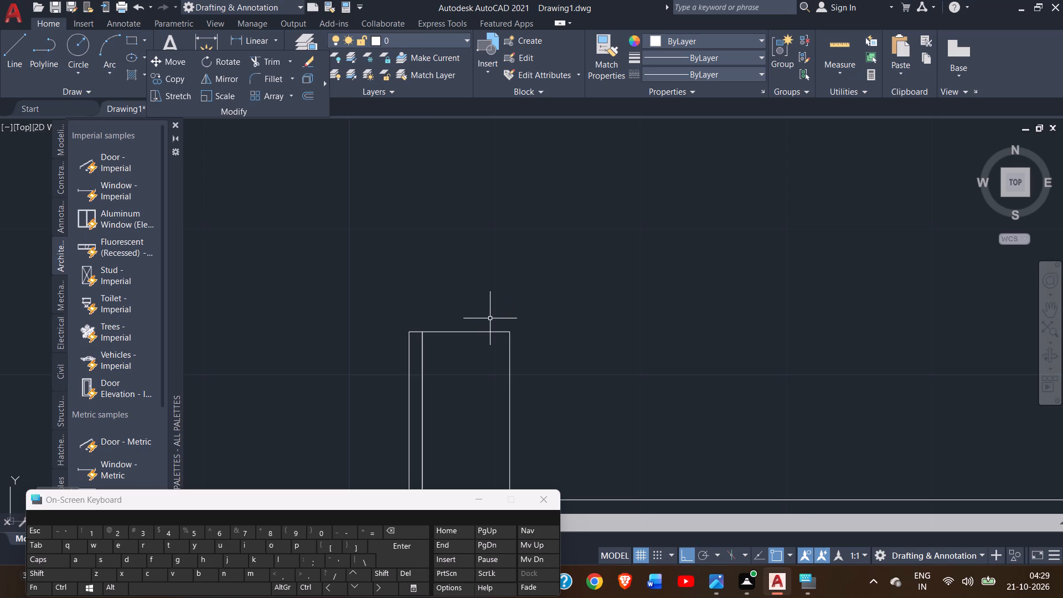
Draw a line continuing the stub's inset corridor-side line down to the lower wall's inner face and across to the old partition face's corner.
scroll(490, 318, "down", 2, "ctrl")
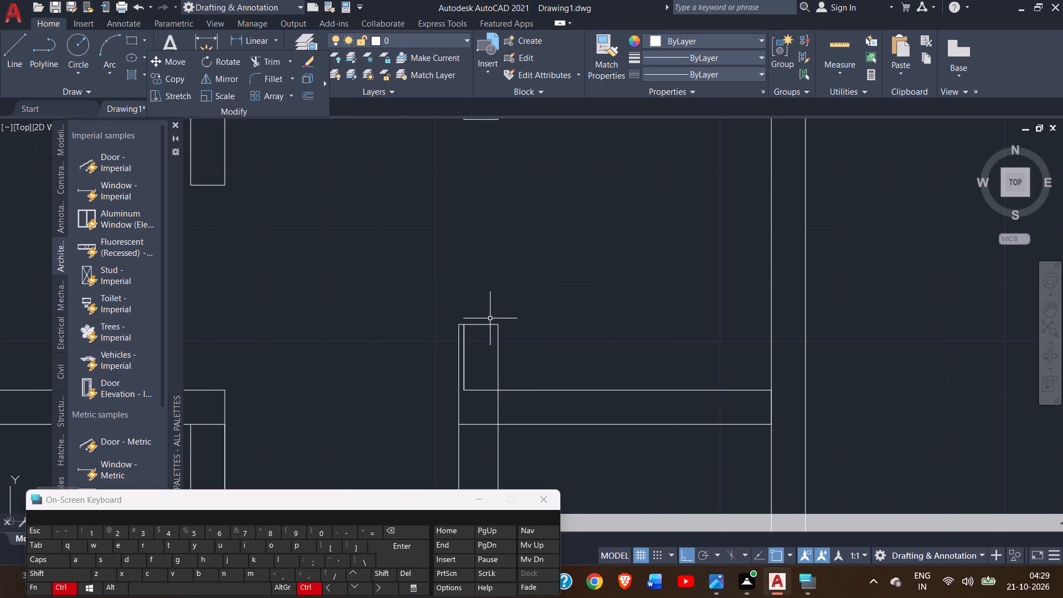
left_click(1045, 307)
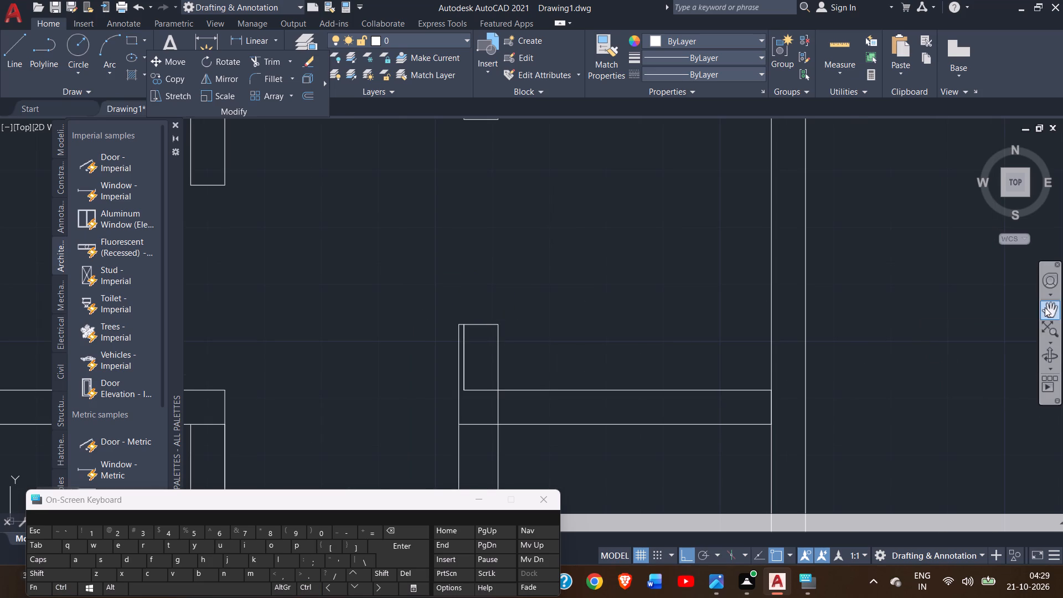
left_click_drag(711, 362, 708, 214)
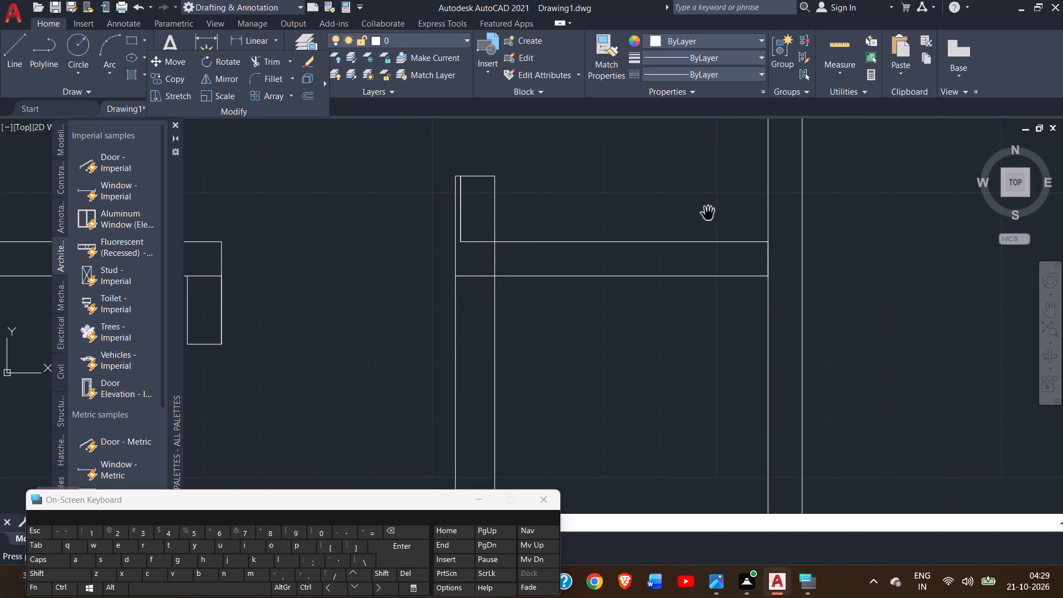
scroll(708, 214, "down", 1, "ctrl")
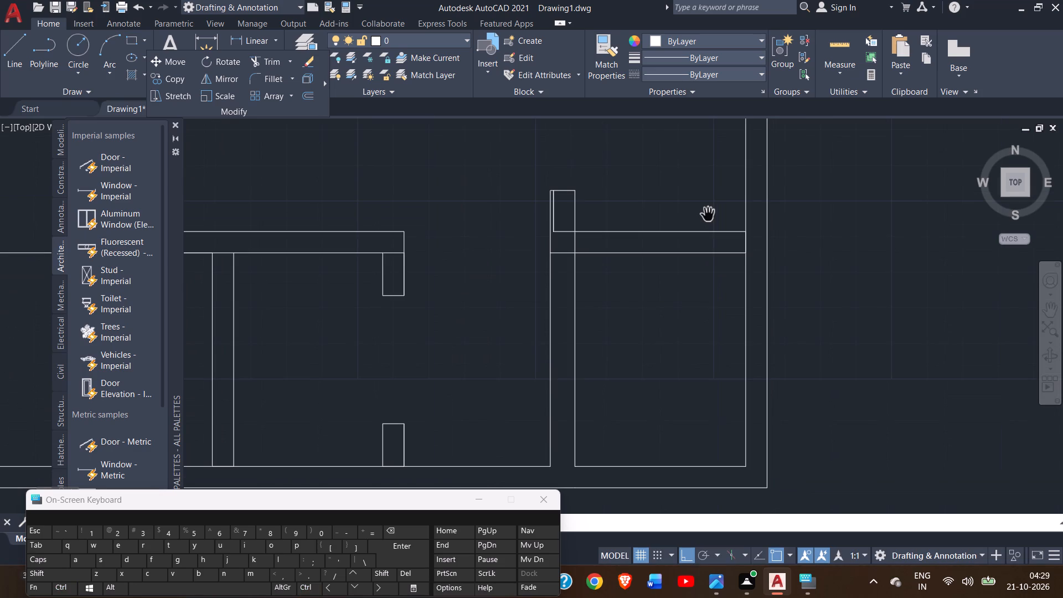
left_click(1048, 319)
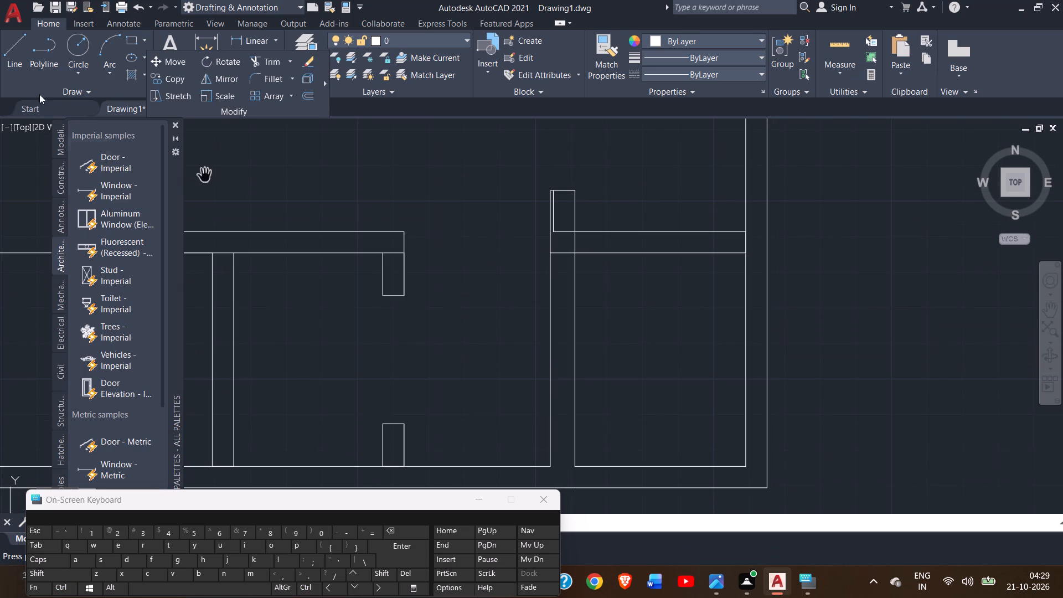
left_click(15, 64)
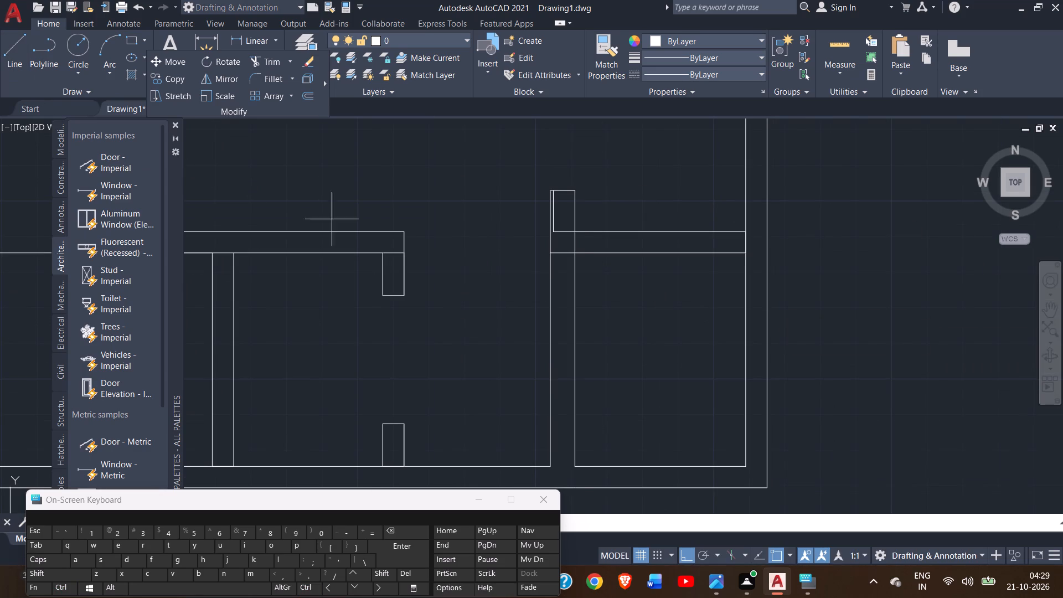
left_click(555, 226)
left_click(555, 466)
left_click(548, 466)
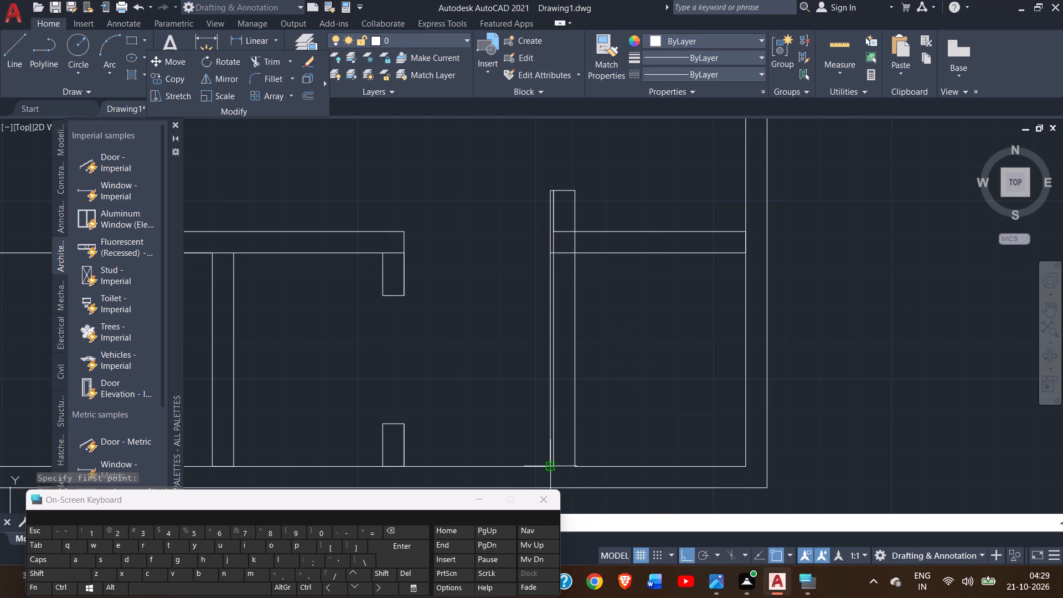
right_click(548, 466)
left_click(600, 297)
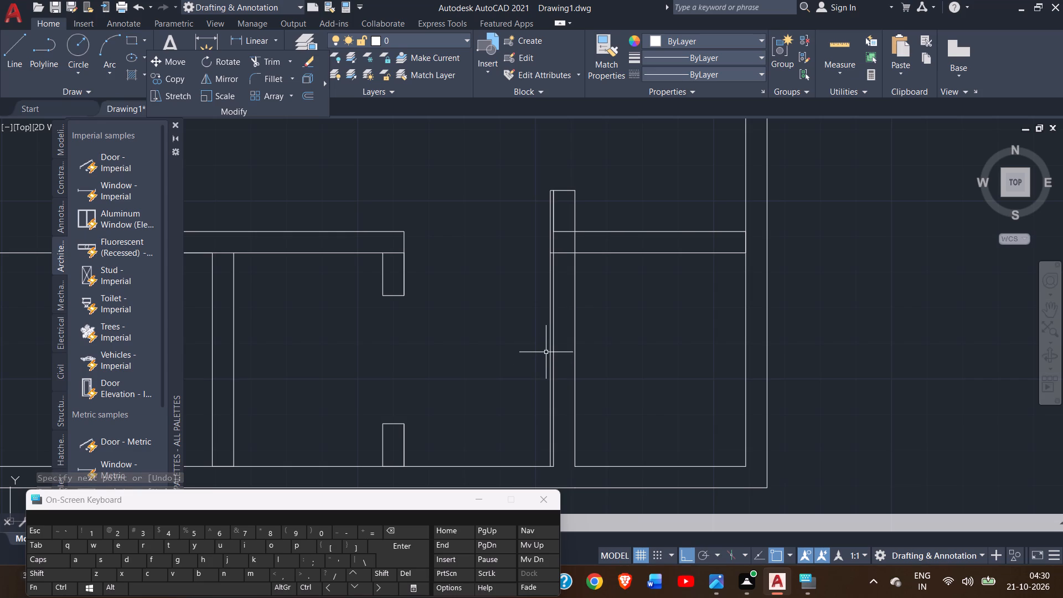
Trim away the old outer corridor-face line of the lower partition and its leftover short ends at the cross wall and jamb.
scroll(559, 304, "up", 2, "ctrl")
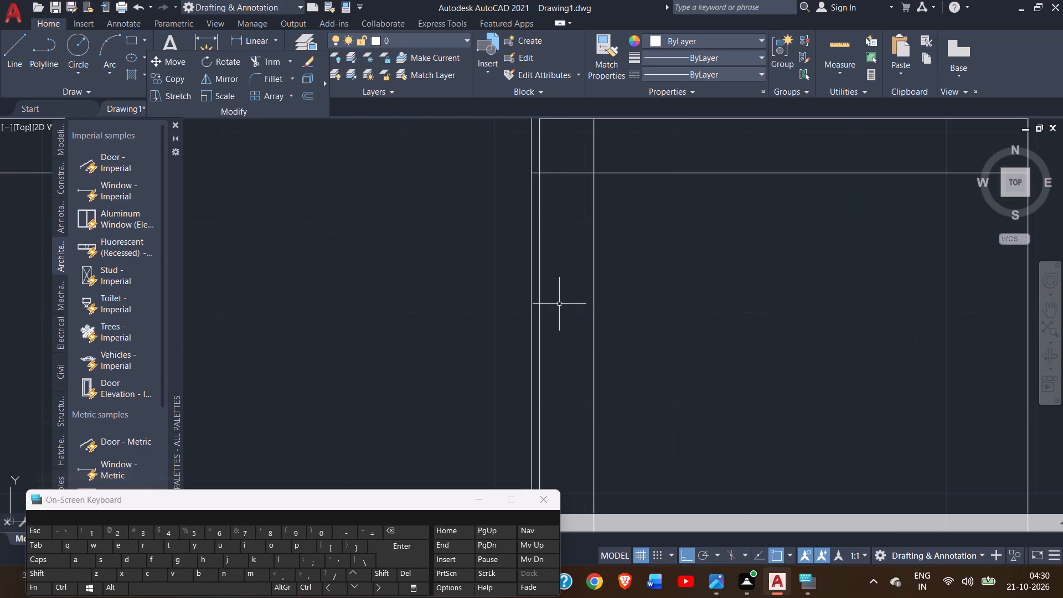
left_click(269, 66)
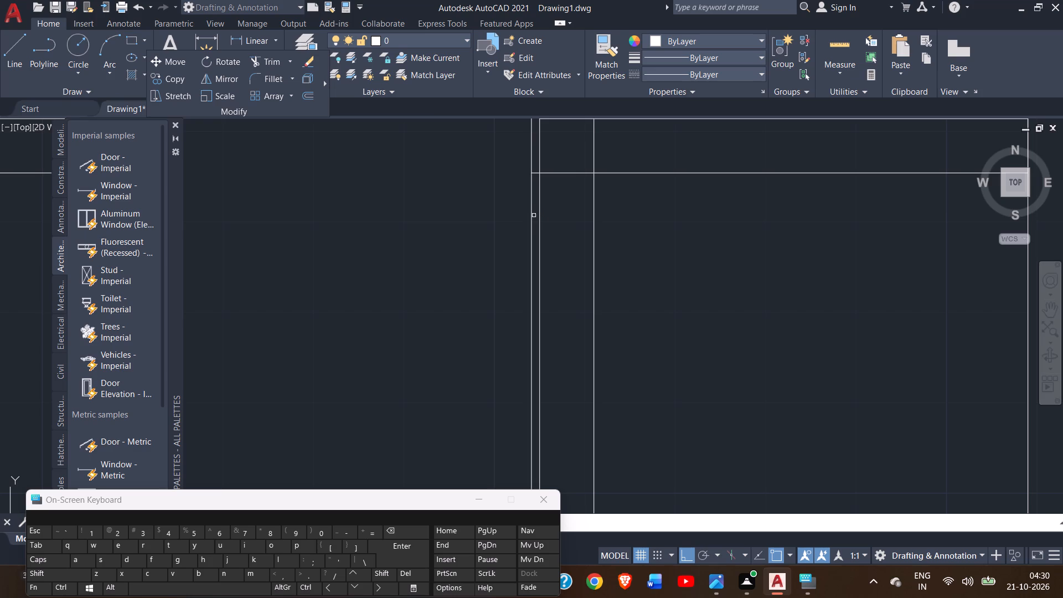
left_click(531, 200)
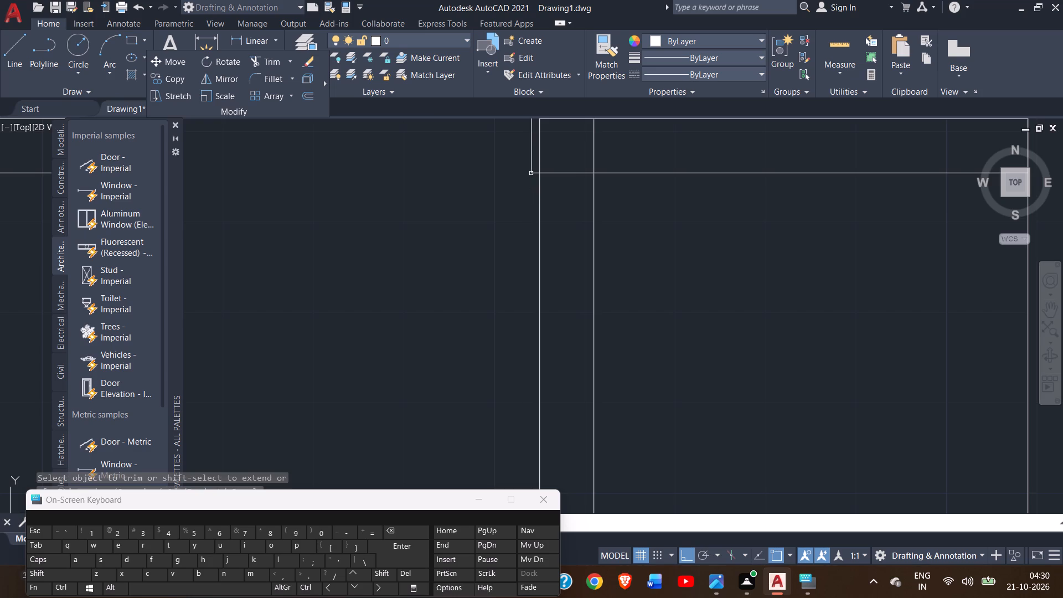
left_click(531, 172)
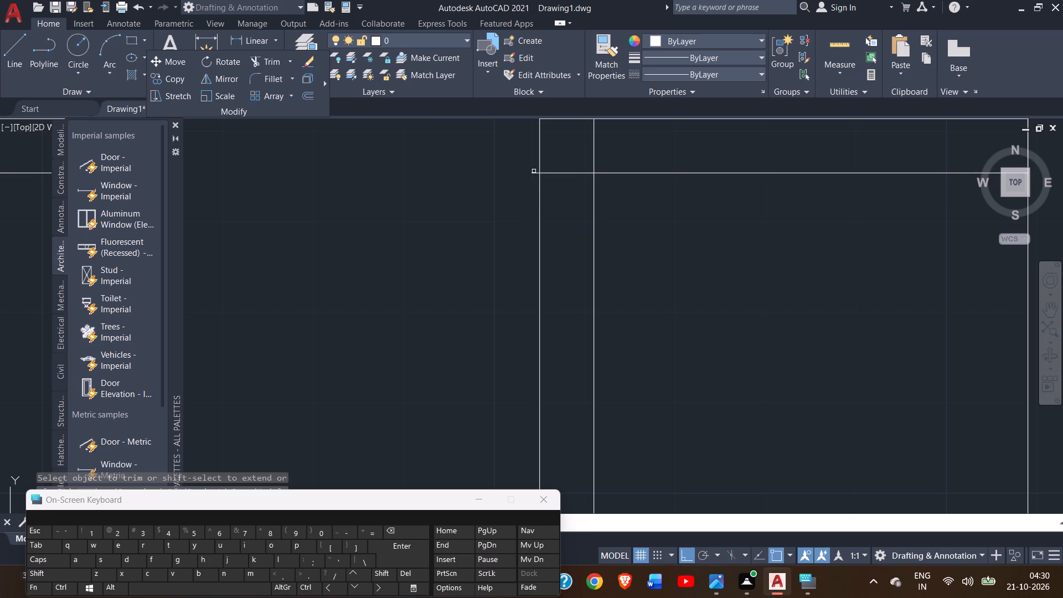
left_click(534, 174)
scroll(445, 248, "down", 3, "ctrl")
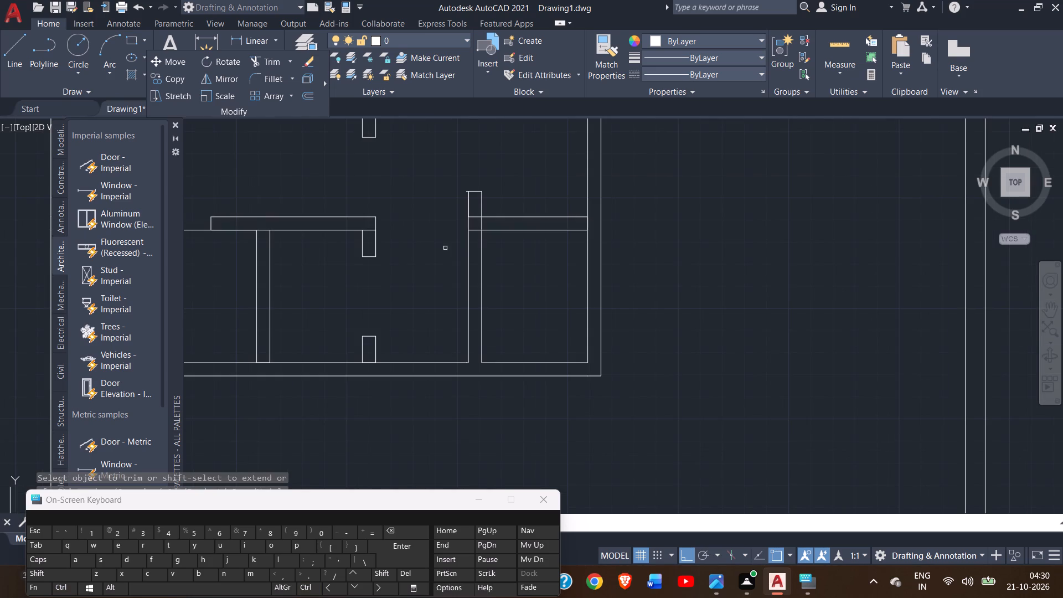
scroll(466, 190, "up", 1, "ctrl")
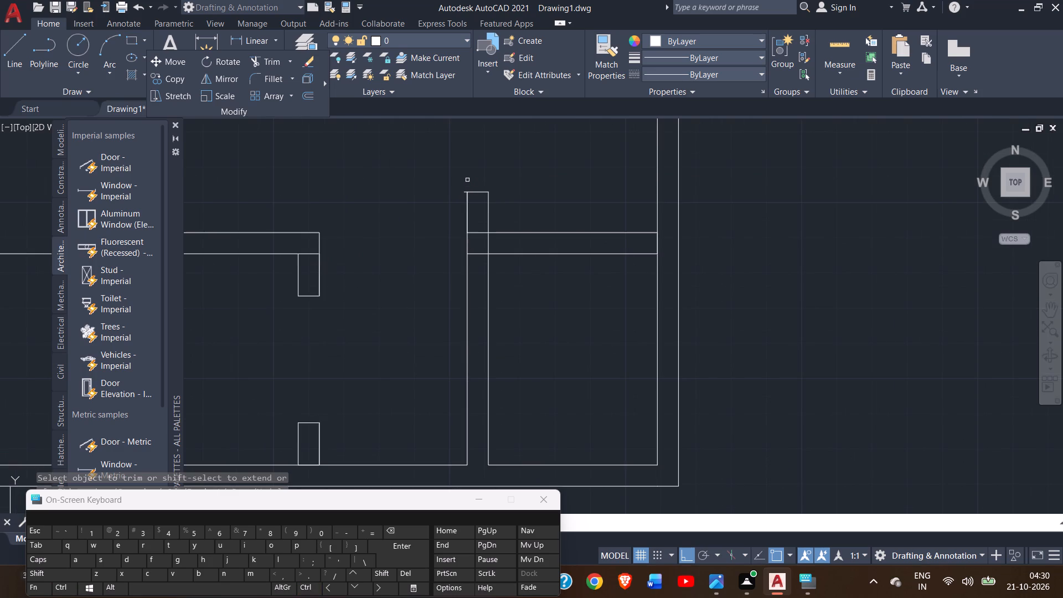
scroll(463, 181, "up", 1, "ctrl")
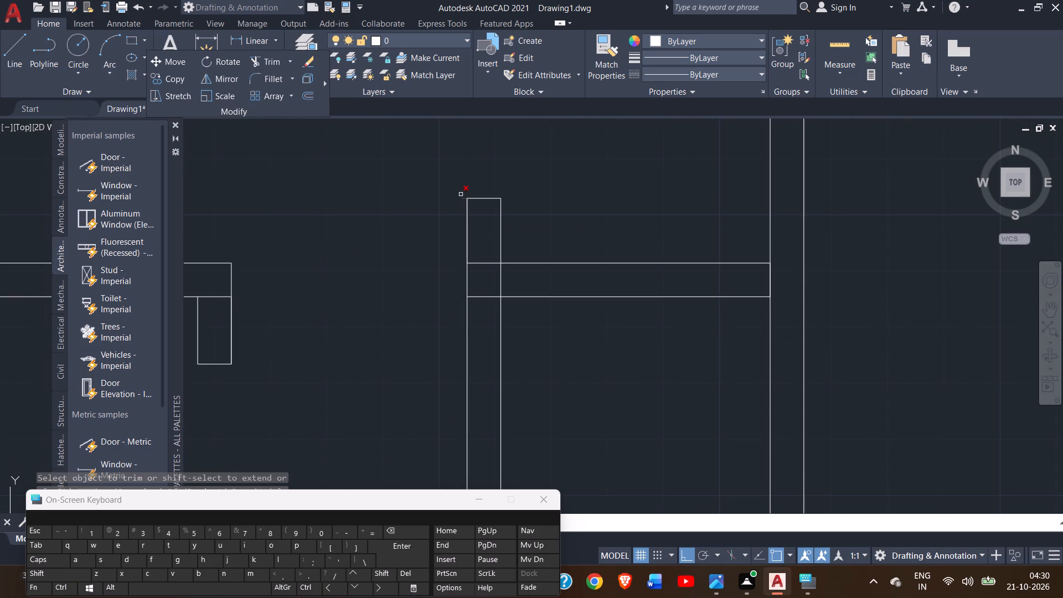
left_click(461, 199)
Trim the lines crossing inside the junction of the lower partition and the cross wall so the walls join openly.
left_click(493, 295)
left_click_drag(492, 264, 503, 286)
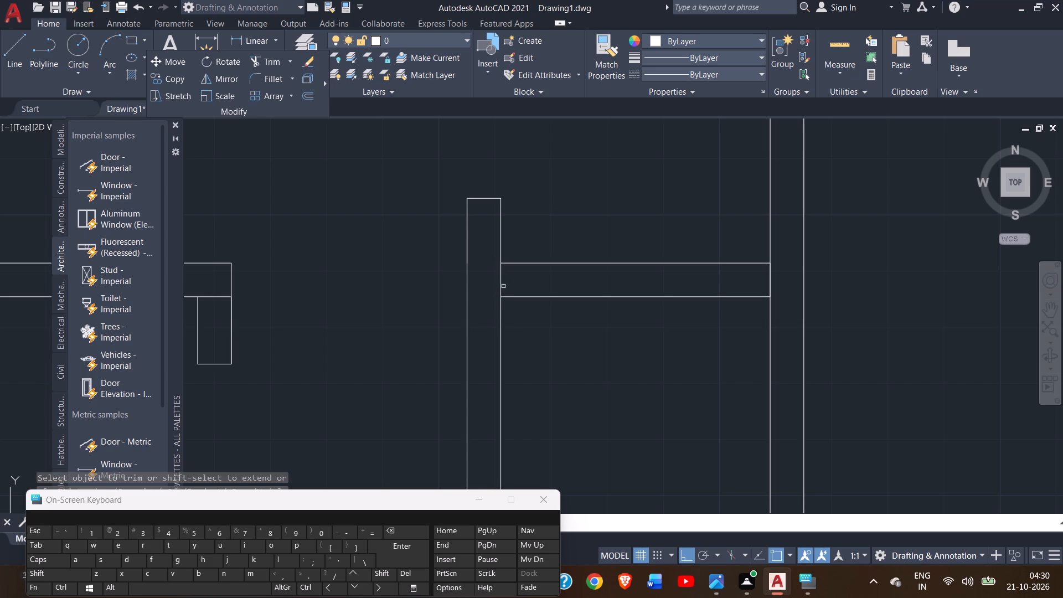
left_click(503, 286)
left_click(493, 284)
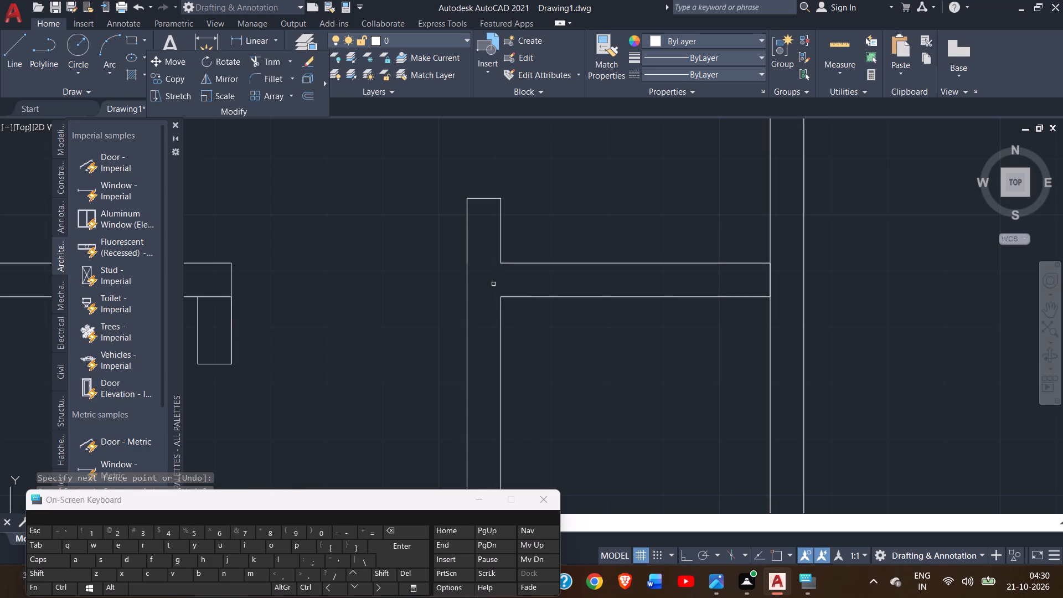
Draw a 6" wall from the room block's lower outer corner down to the inner face of the plot's lower outer wall.
scroll(307, 256, "down", 3, "ctrl")
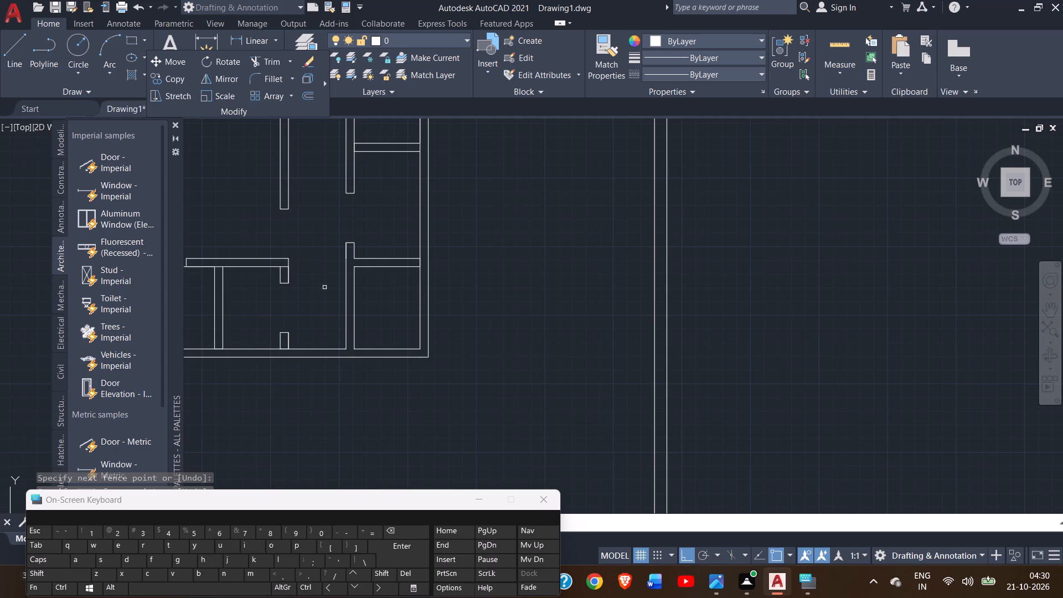
scroll(325, 288, "down", 2, "ctrl")
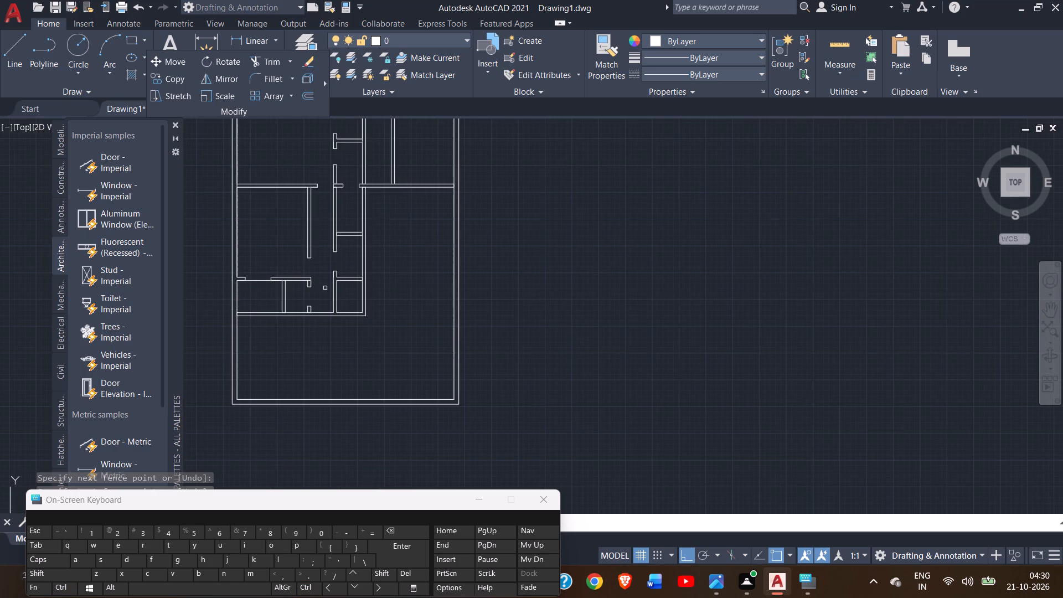
left_click(9, 63)
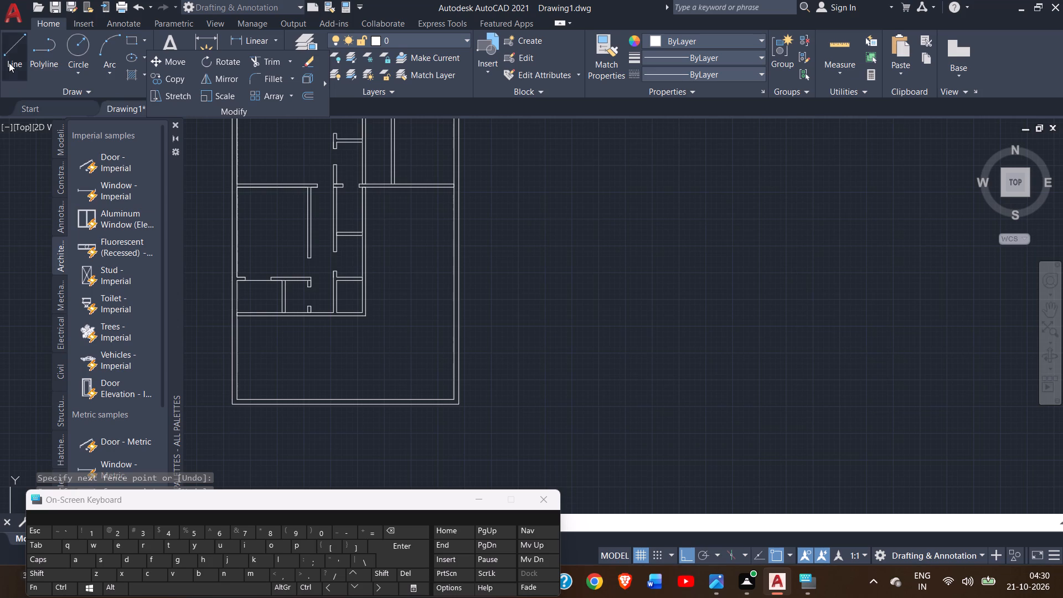
left_click(369, 317)
left_click(364, 399)
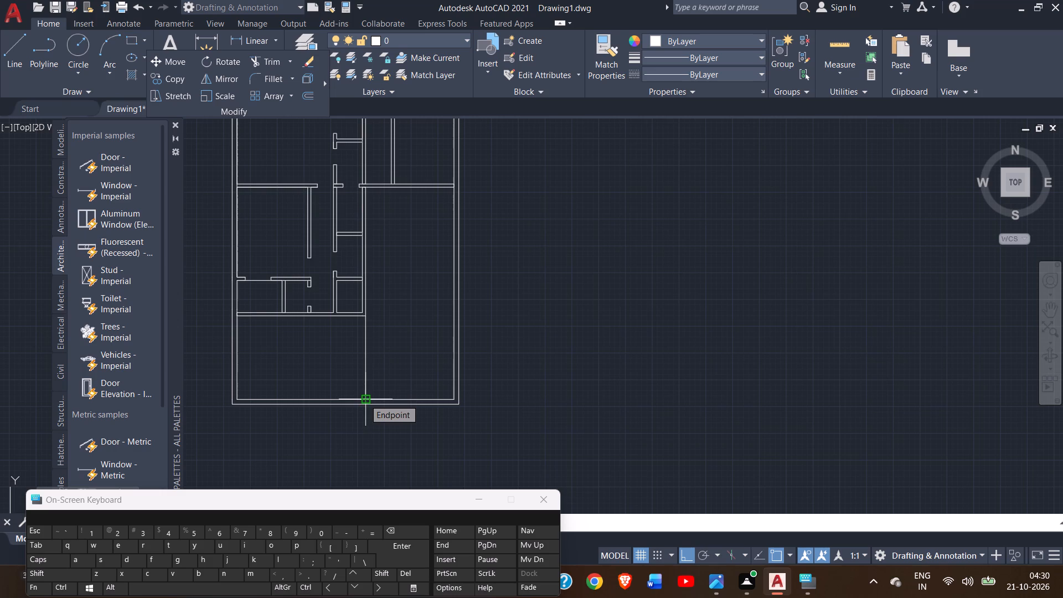
key("6")
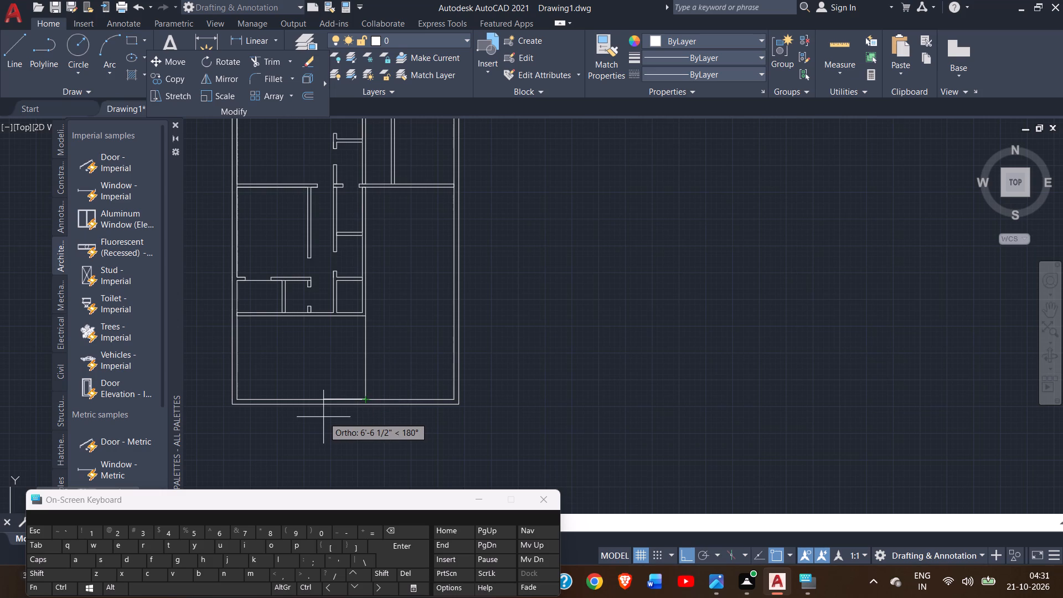
key("shift+quotedbl")
key("Return")
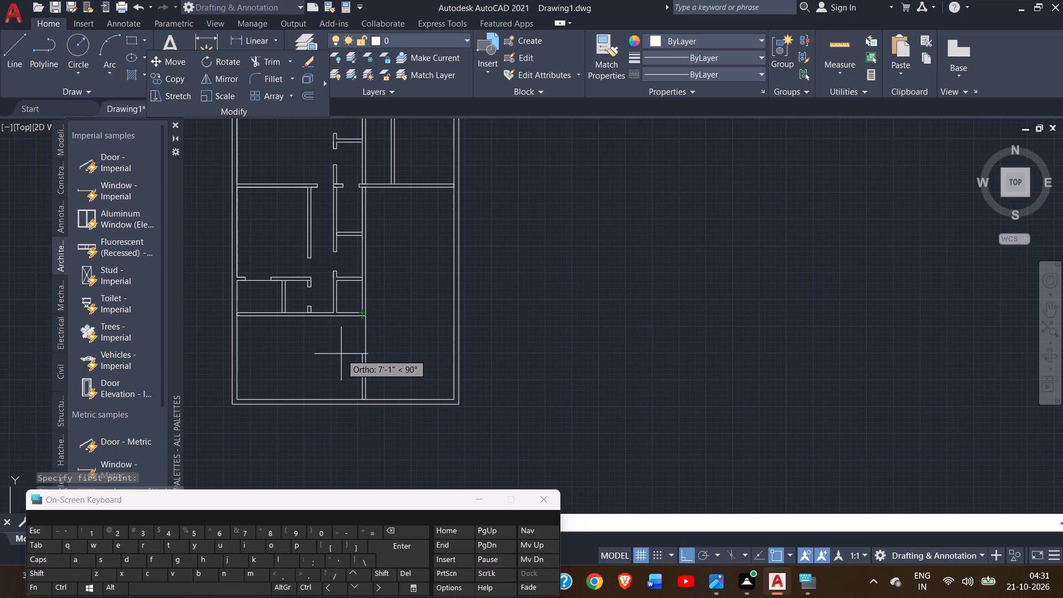
scroll(340, 352, "up", 3, "ctrl")
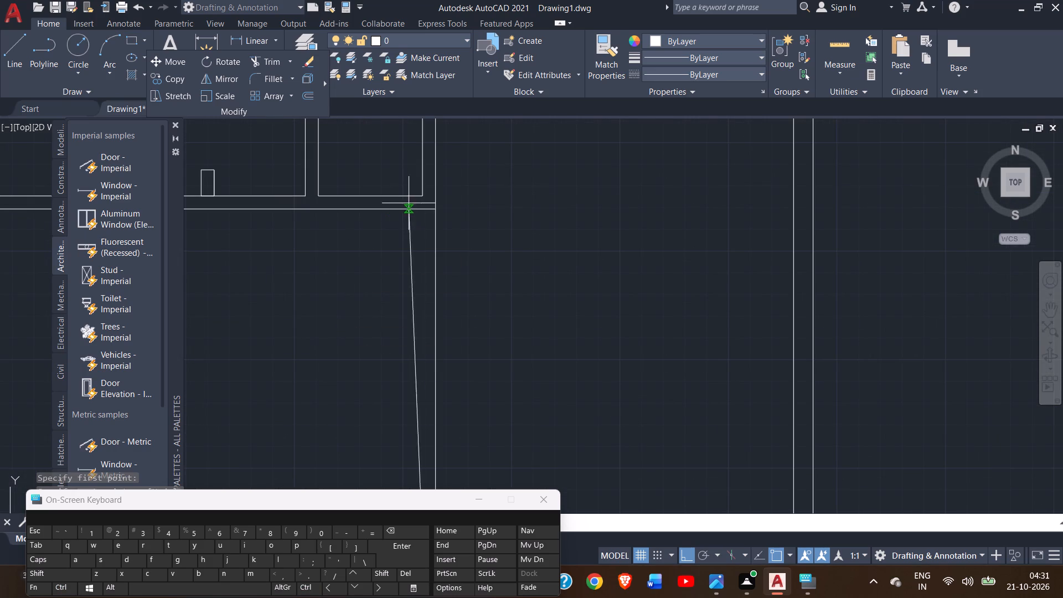
left_click(420, 209)
right_click(420, 209)
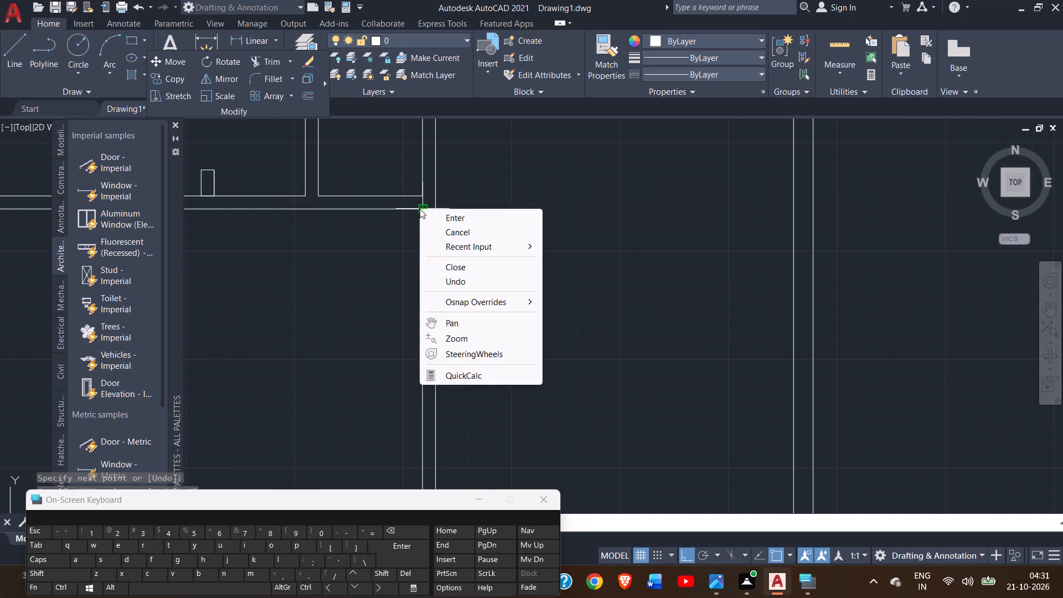
left_click(436, 218)
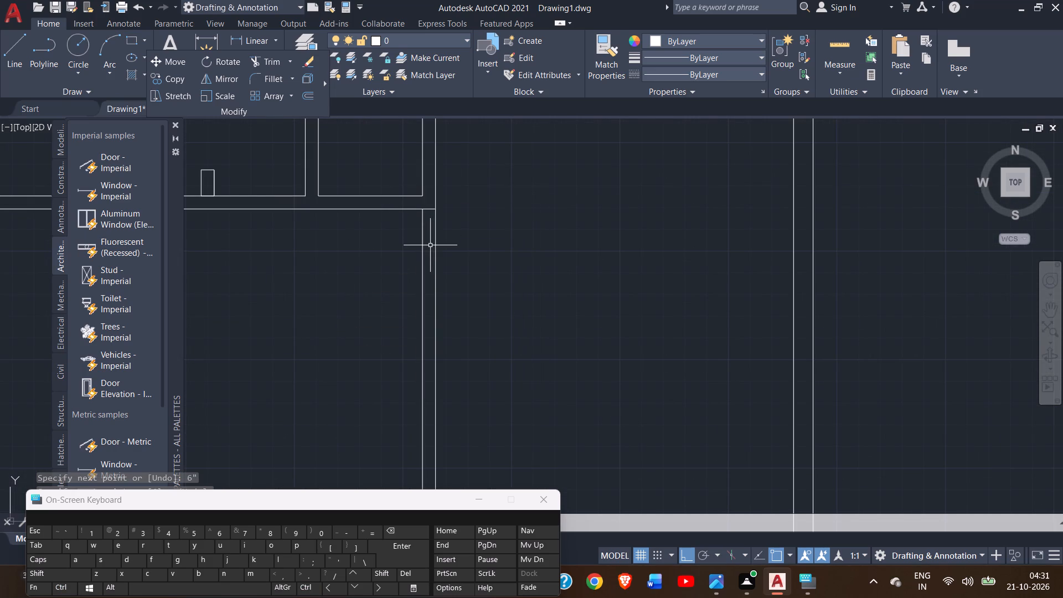
Draw a 6" wall continuing the small room's corridor-side partition from the cross wall down to the lower outer wall's inner face.
scroll(507, 199, "down", 1, "ctrl")
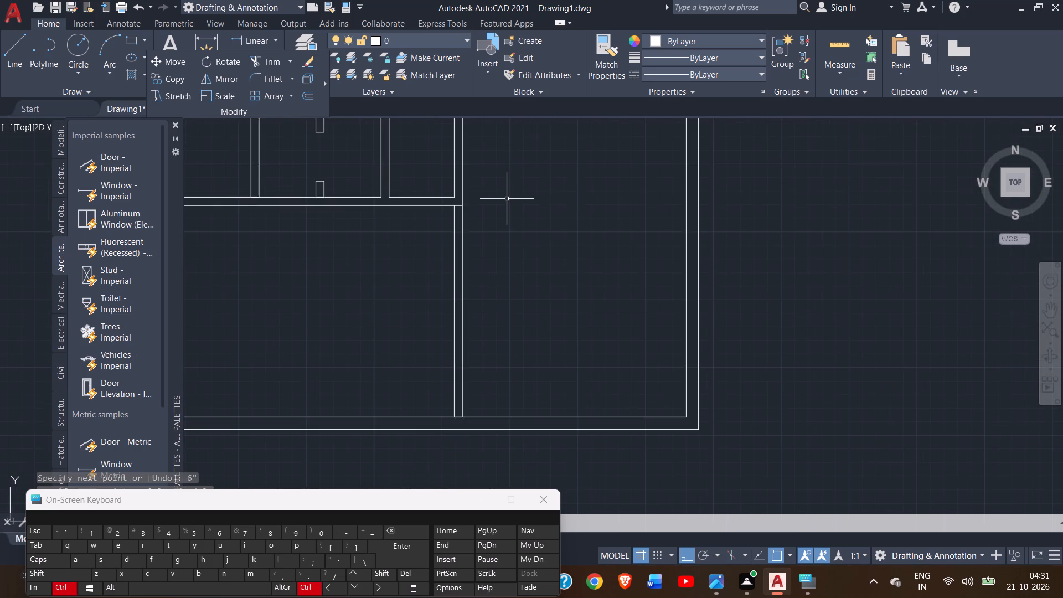
scroll(507, 199, "down", 1, "ctrl")
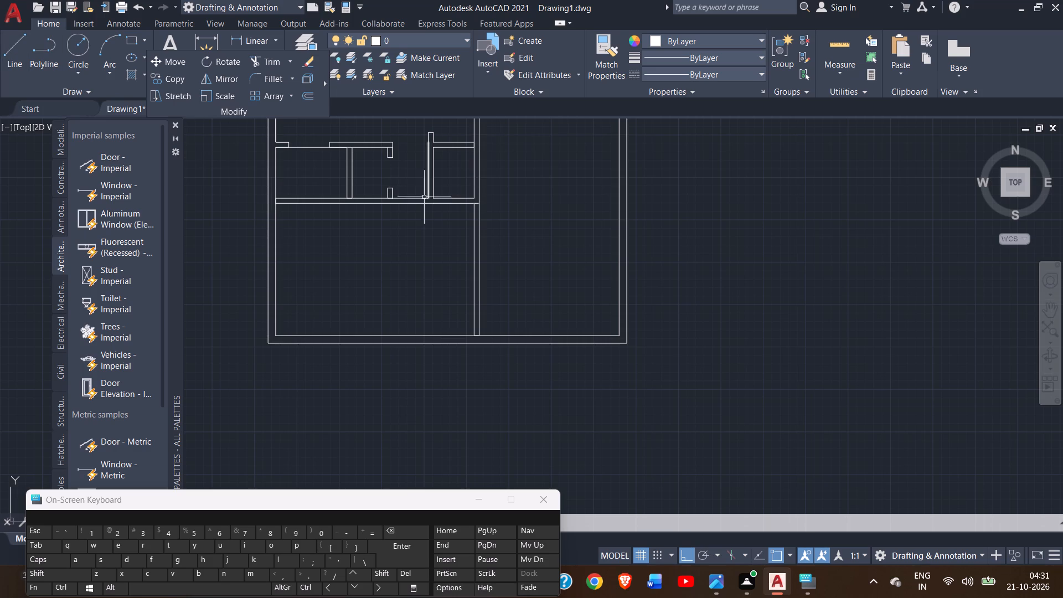
left_click(8, 68)
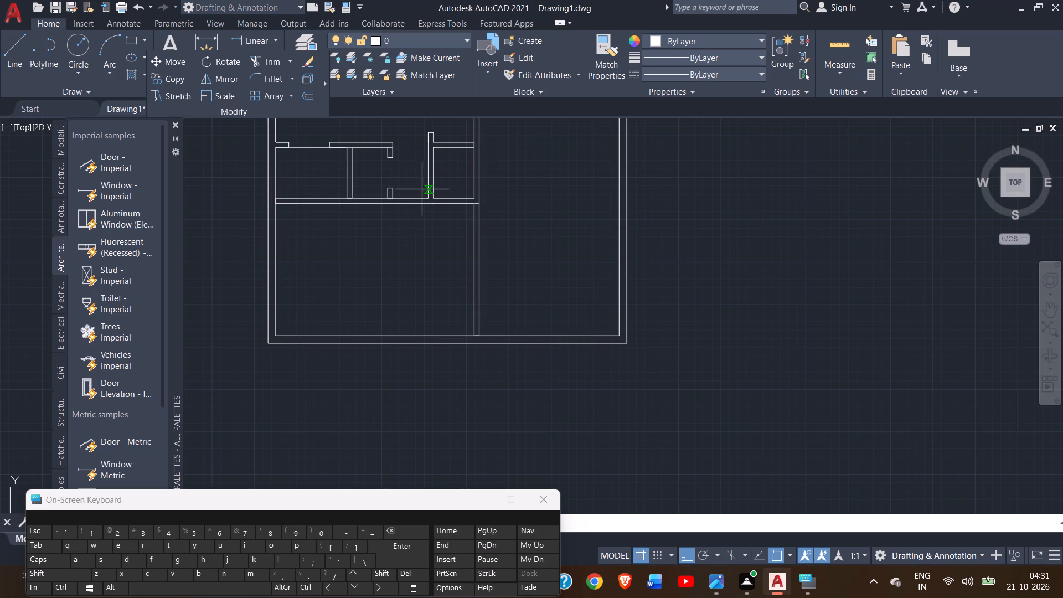
left_click(427, 194)
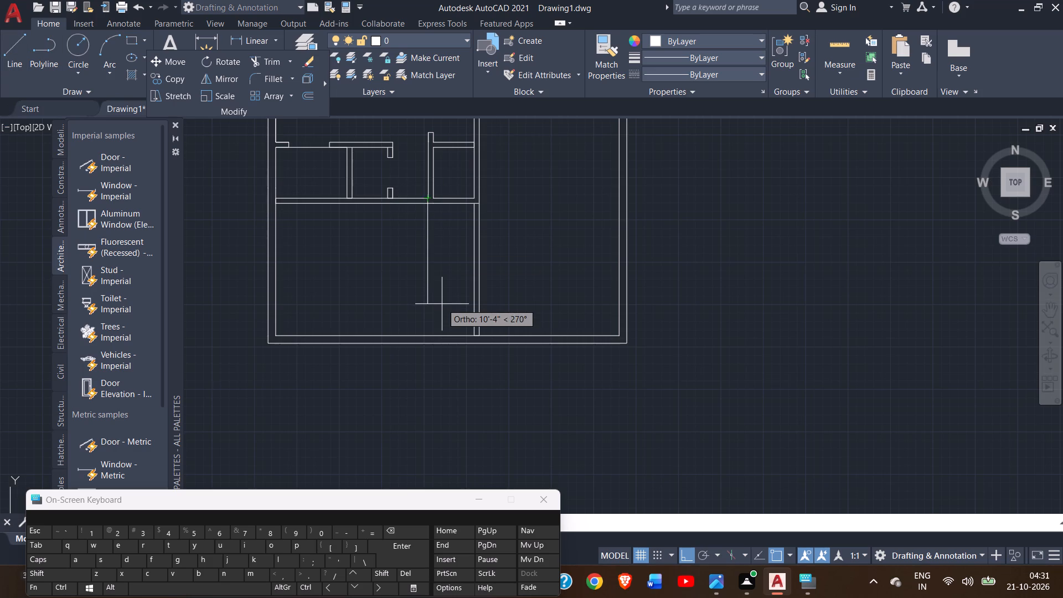
left_click(426, 332)
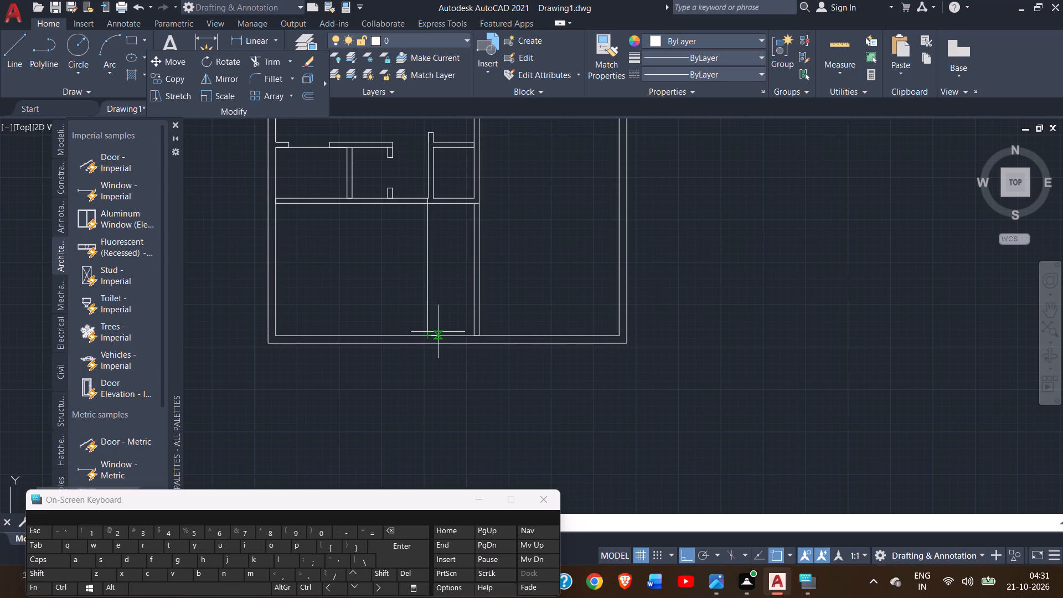
key("6")
key("shift+quotedbl")
key("Return")
left_click(436, 204)
right_click(436, 204)
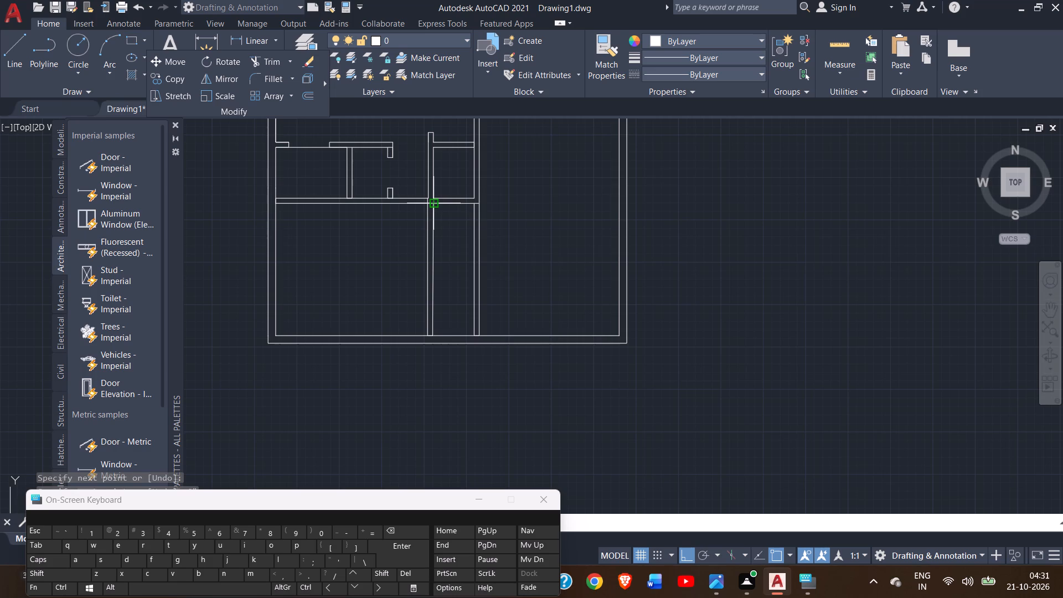
left_click(459, 213)
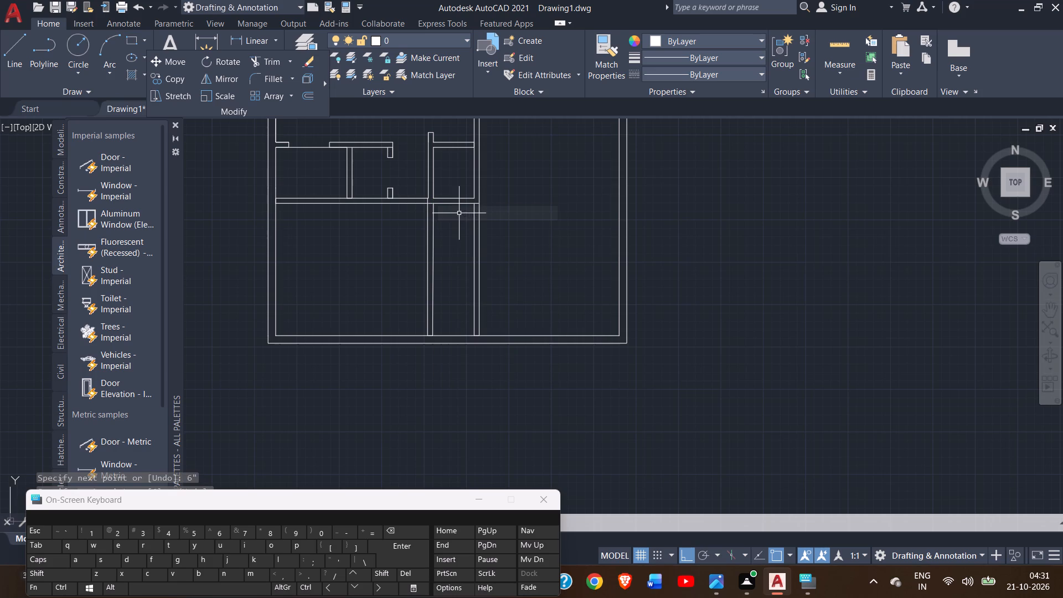
Replace the new wall's misaligned corridor-side line with one from the partition's lower corner straight down to the lower outer wall's inner face.
scroll(396, 195, "up", 4, "ctrl")
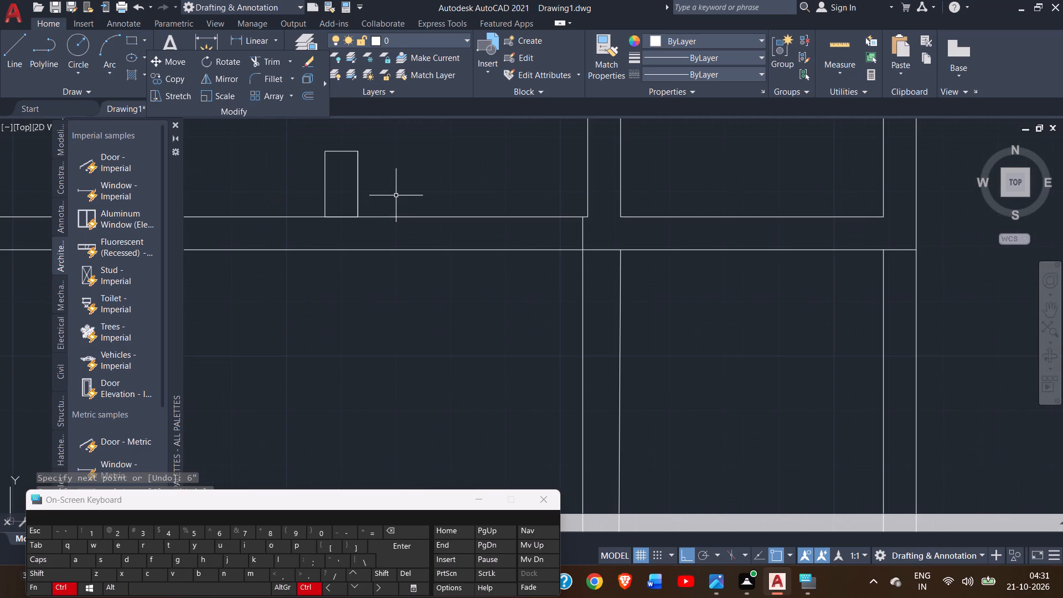
left_click(582, 229)
key("Delete")
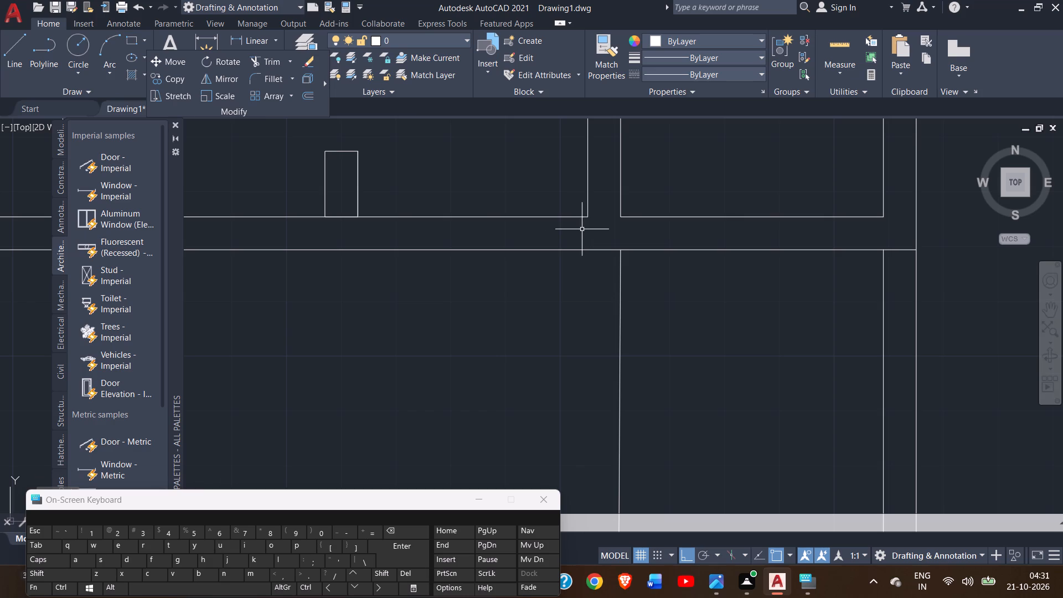
left_click(5, 66)
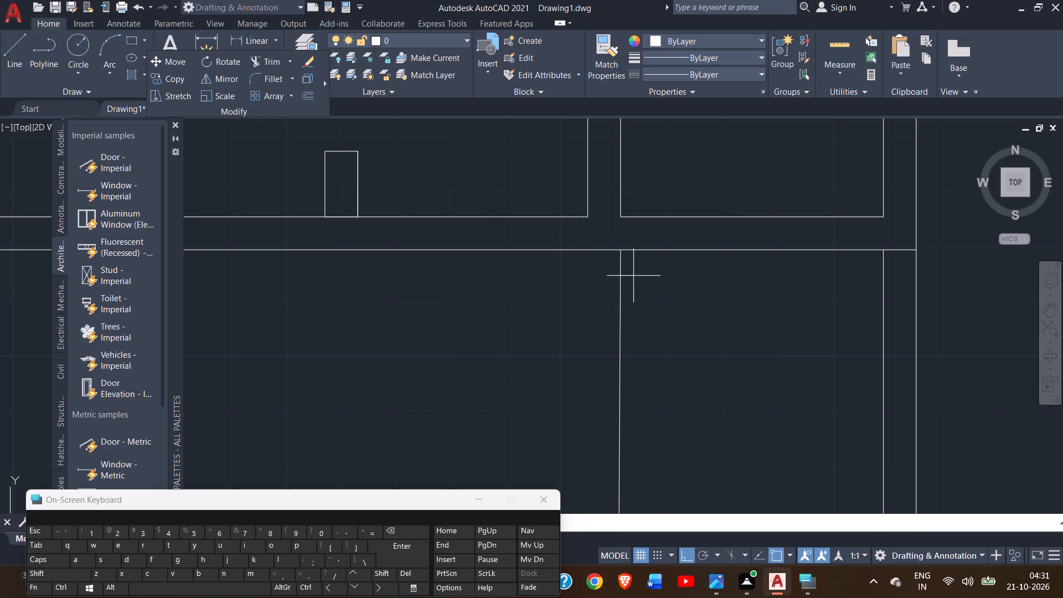
left_click_drag(591, 212, 620, 370)
scroll(620, 370, "down", 3, "ctrl")
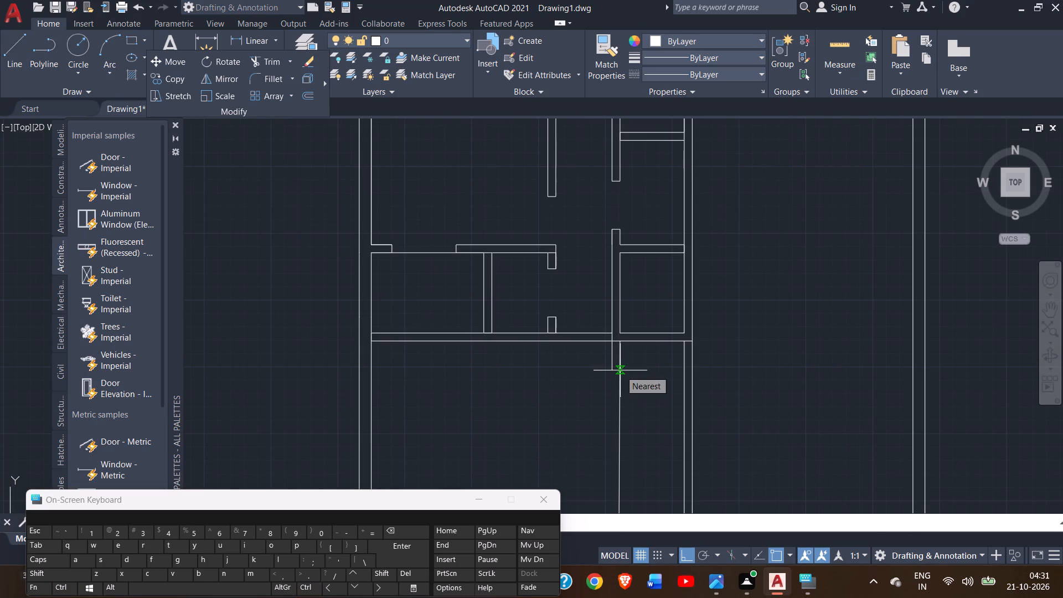
scroll(620, 370, "down", 2, "ctrl")
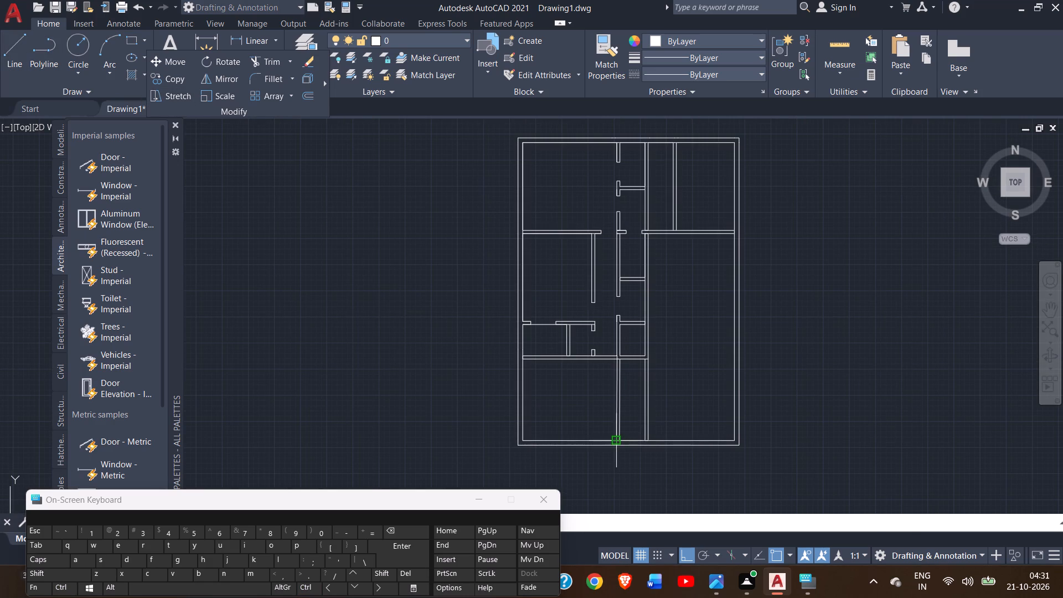
left_click(613, 438)
right_click(613, 438)
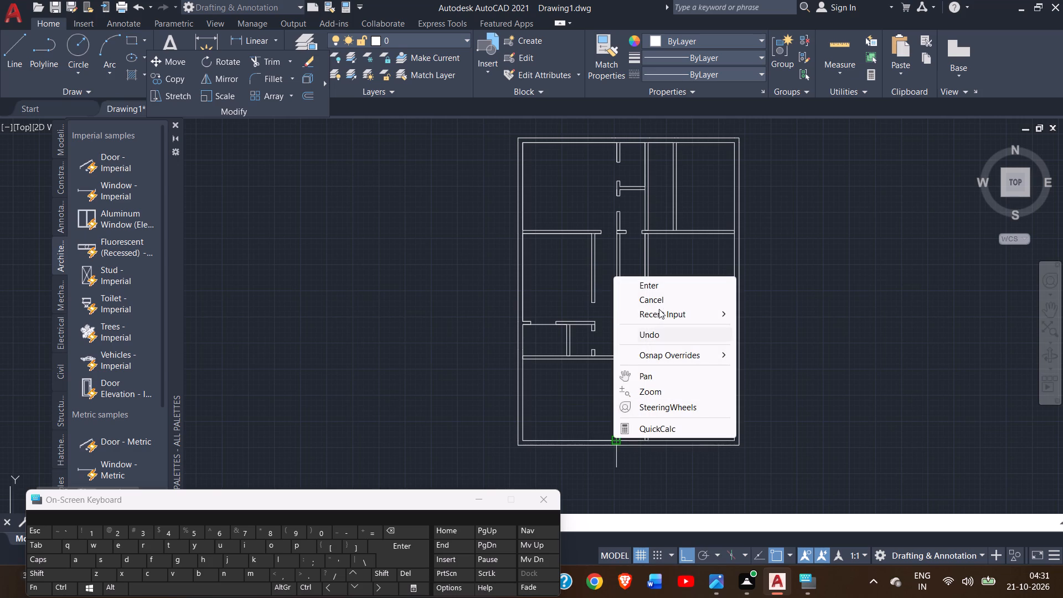
left_click(675, 283)
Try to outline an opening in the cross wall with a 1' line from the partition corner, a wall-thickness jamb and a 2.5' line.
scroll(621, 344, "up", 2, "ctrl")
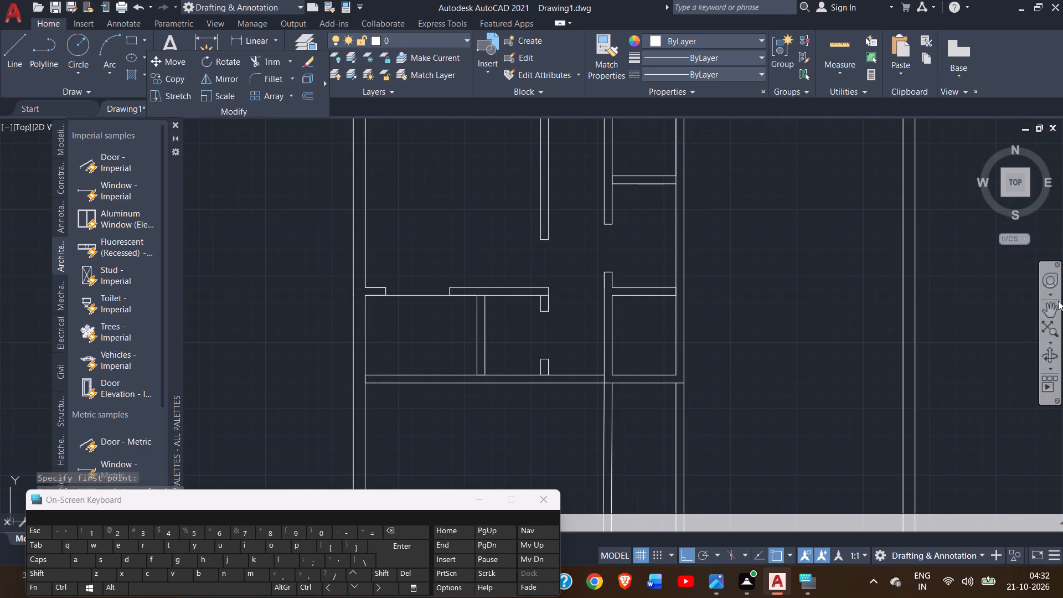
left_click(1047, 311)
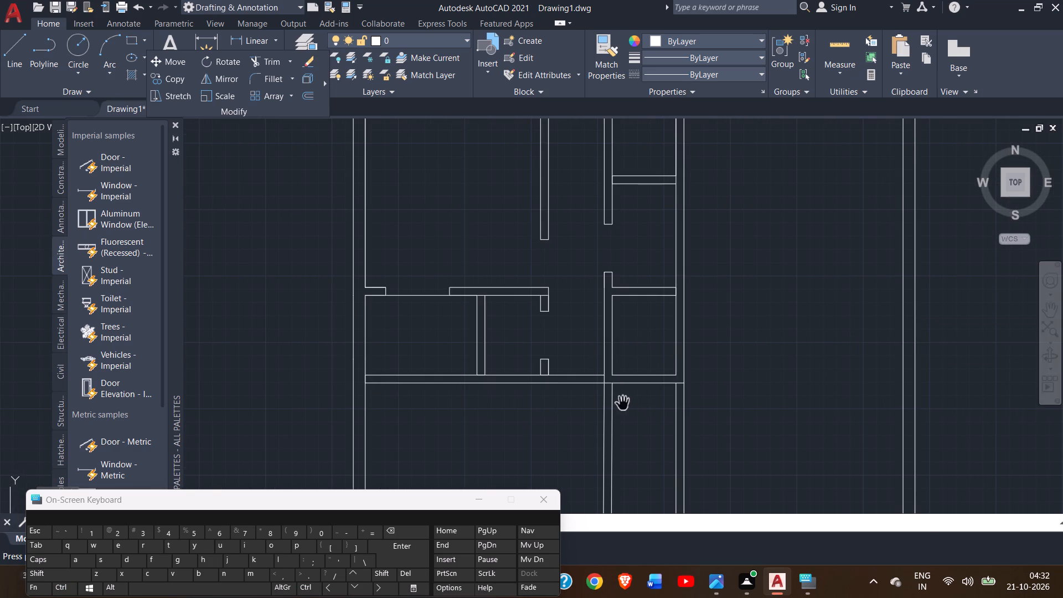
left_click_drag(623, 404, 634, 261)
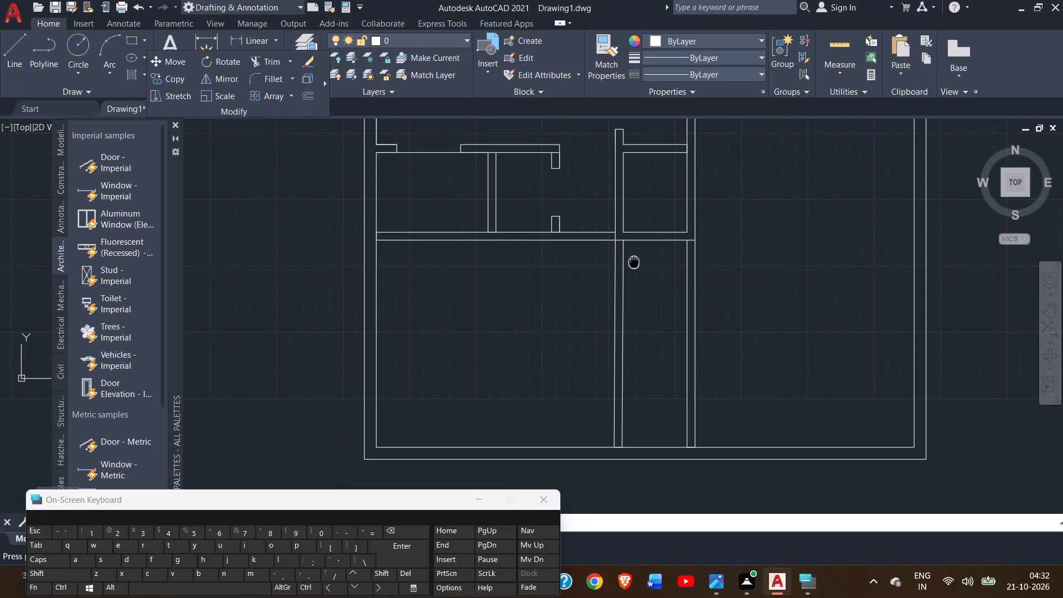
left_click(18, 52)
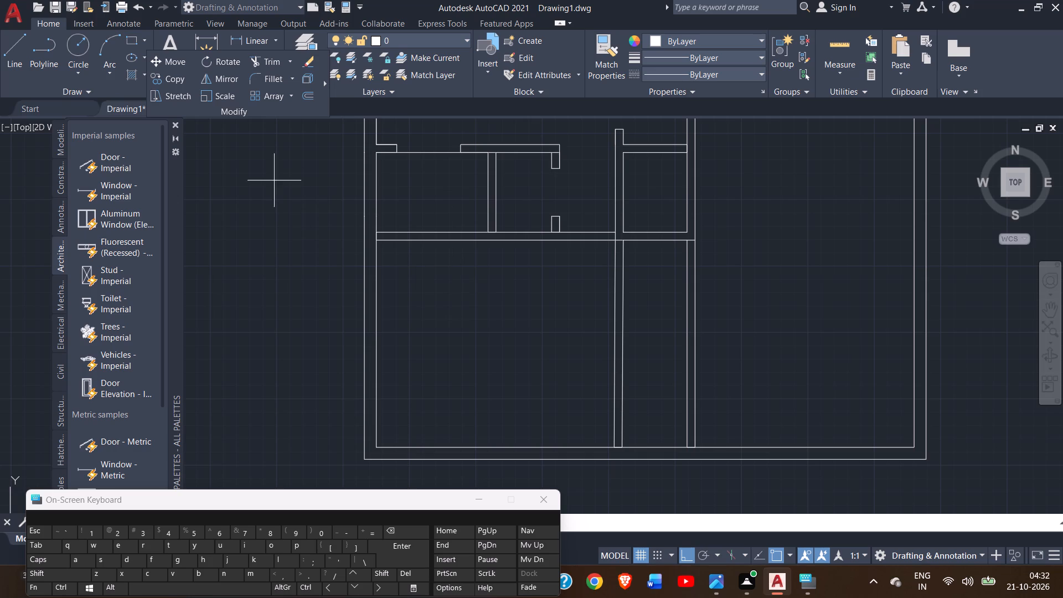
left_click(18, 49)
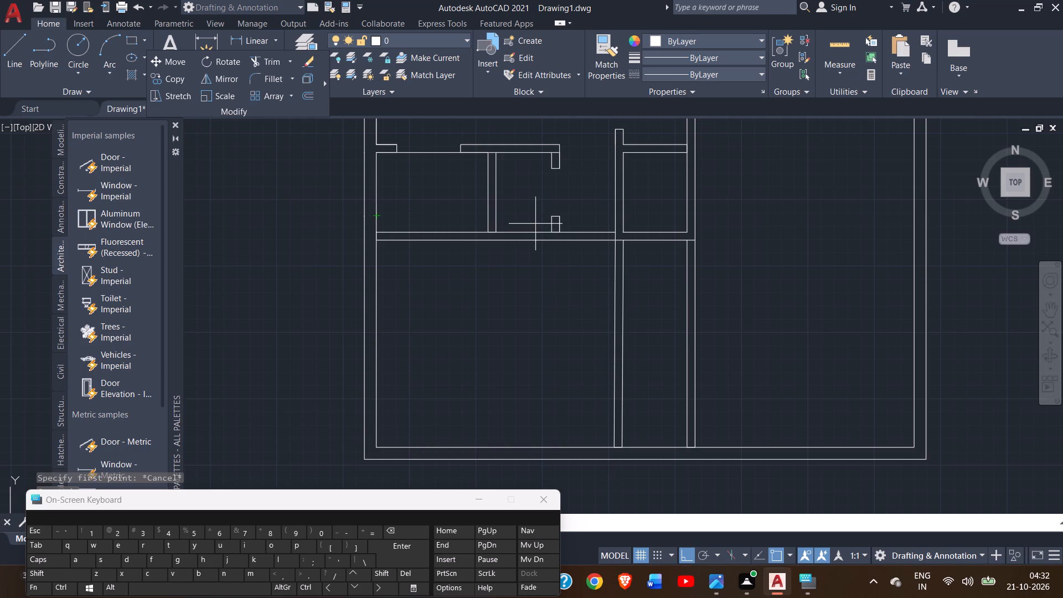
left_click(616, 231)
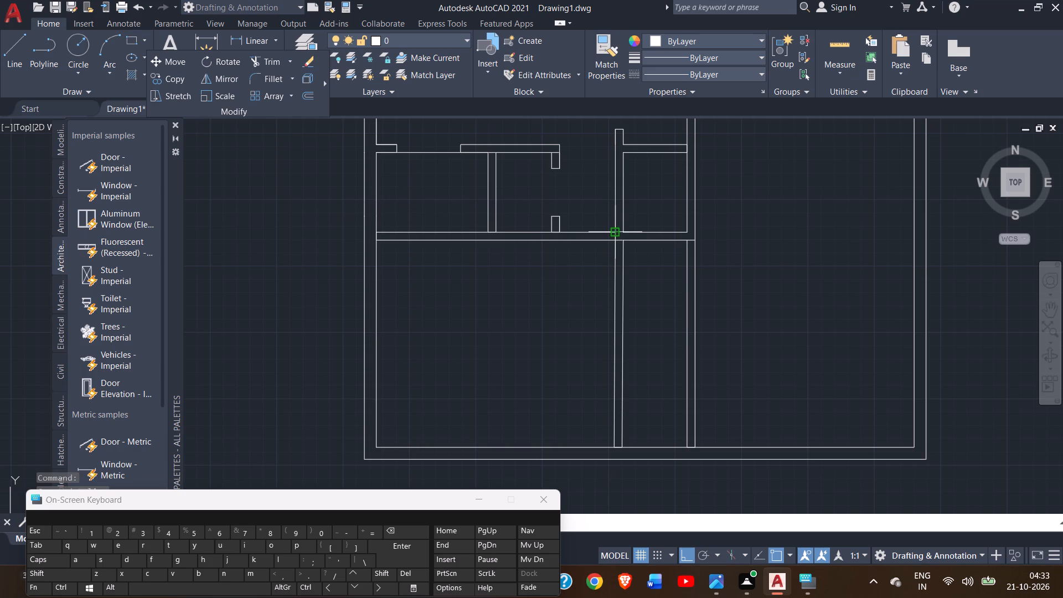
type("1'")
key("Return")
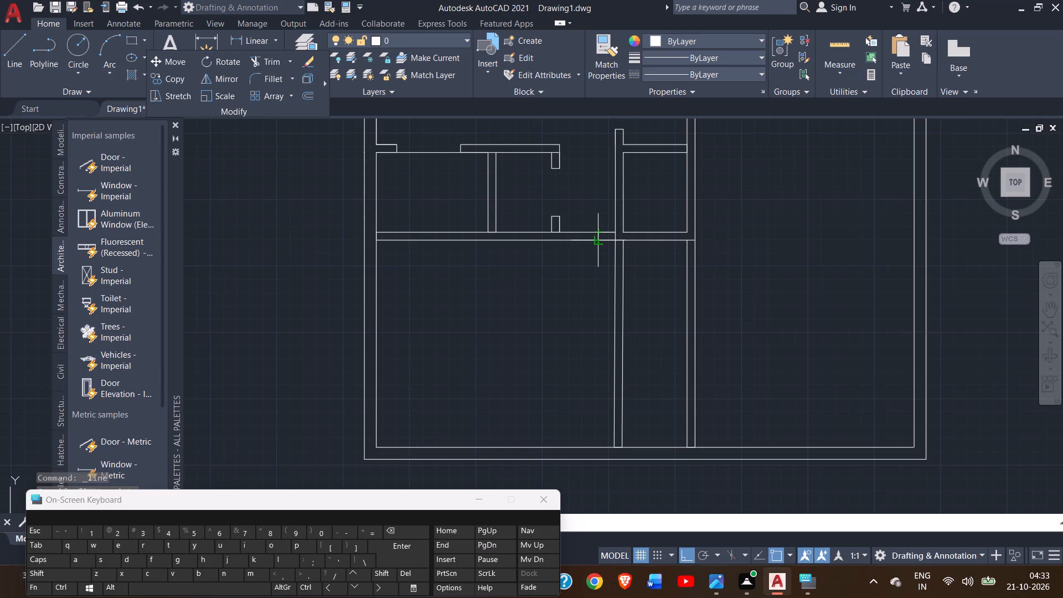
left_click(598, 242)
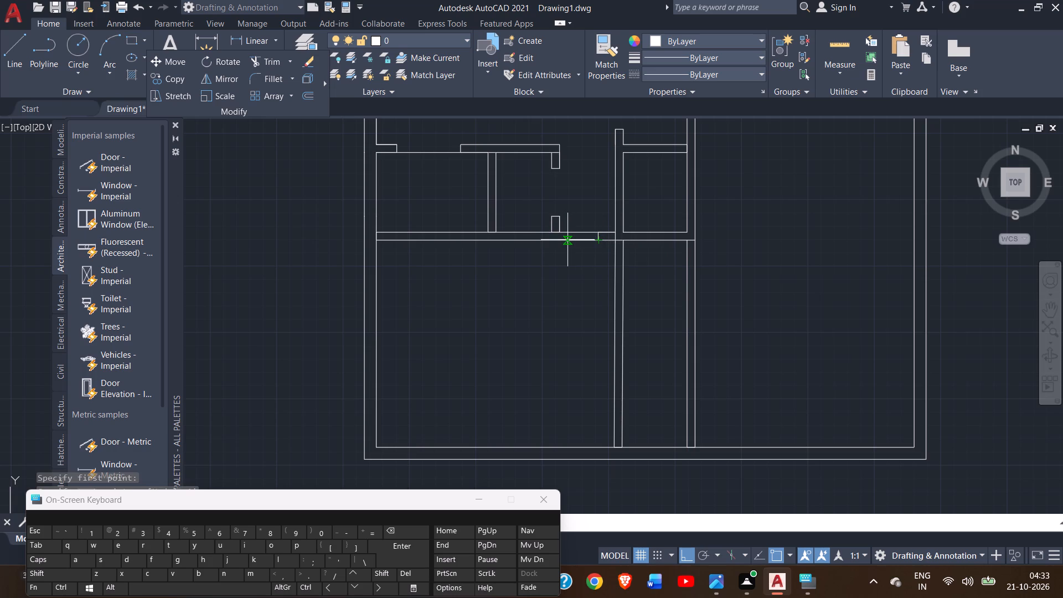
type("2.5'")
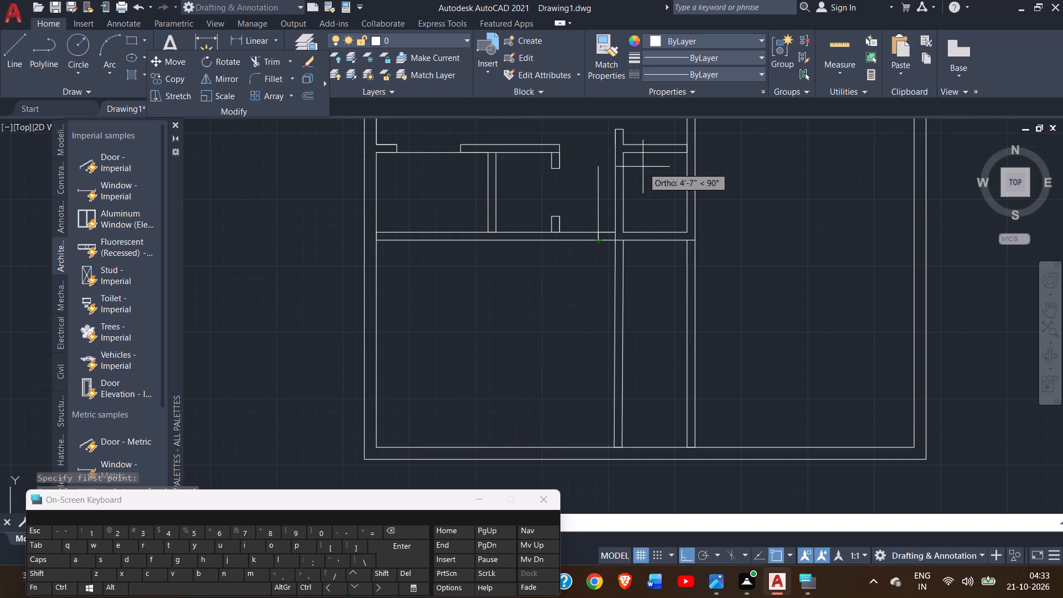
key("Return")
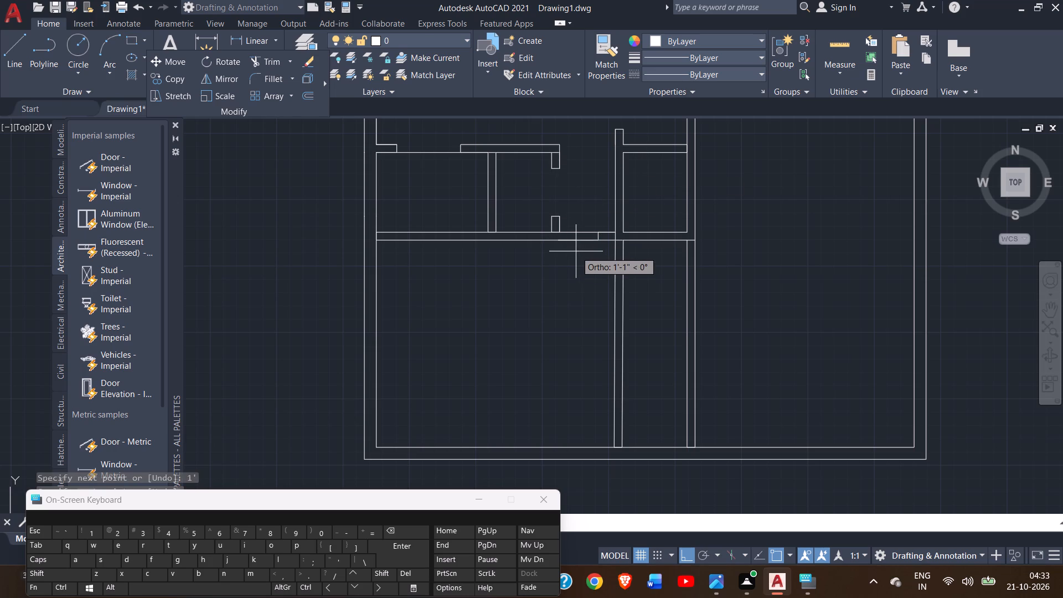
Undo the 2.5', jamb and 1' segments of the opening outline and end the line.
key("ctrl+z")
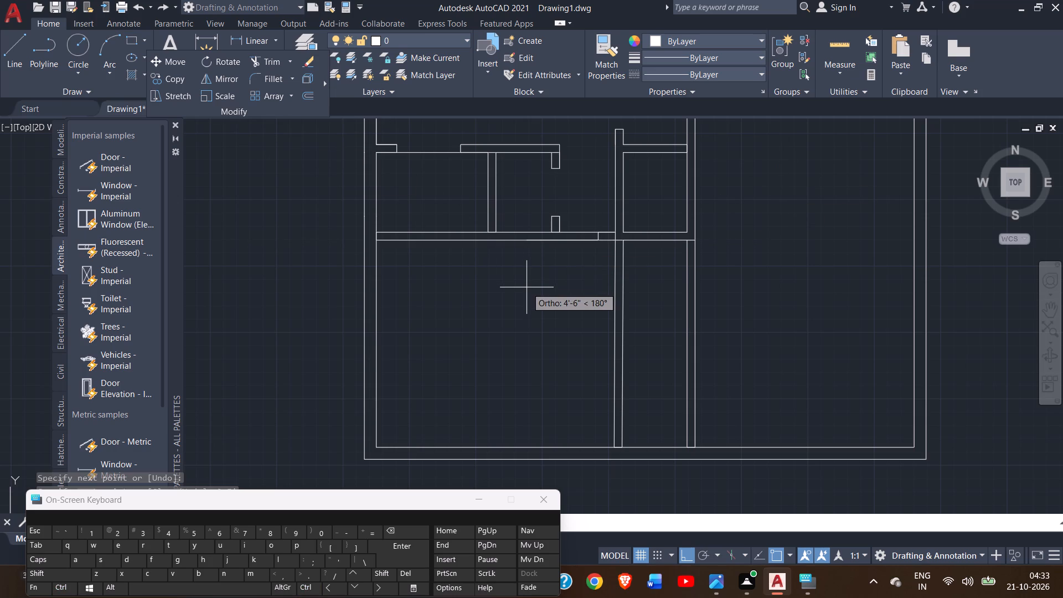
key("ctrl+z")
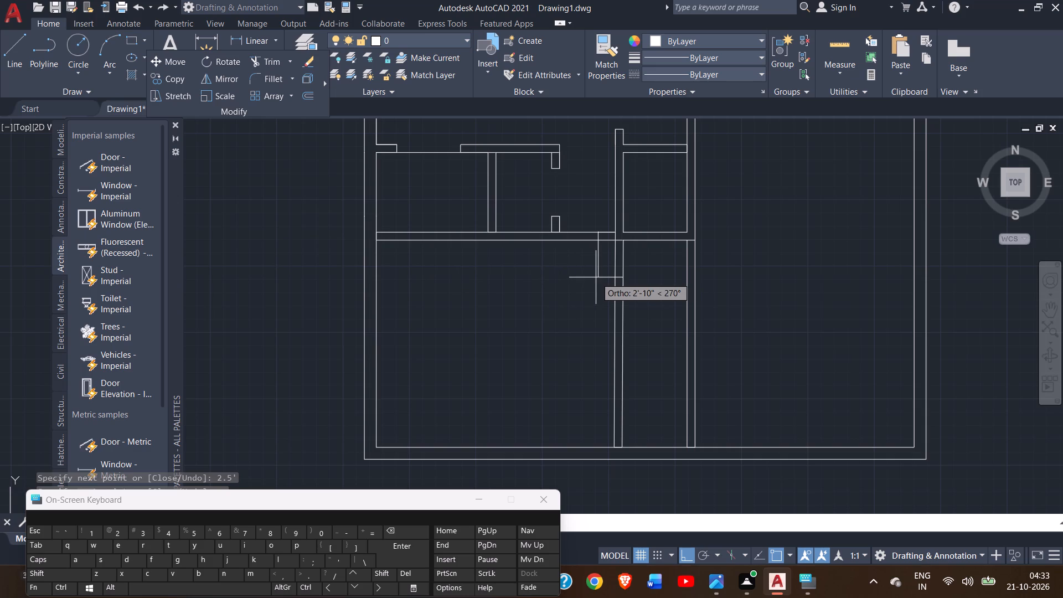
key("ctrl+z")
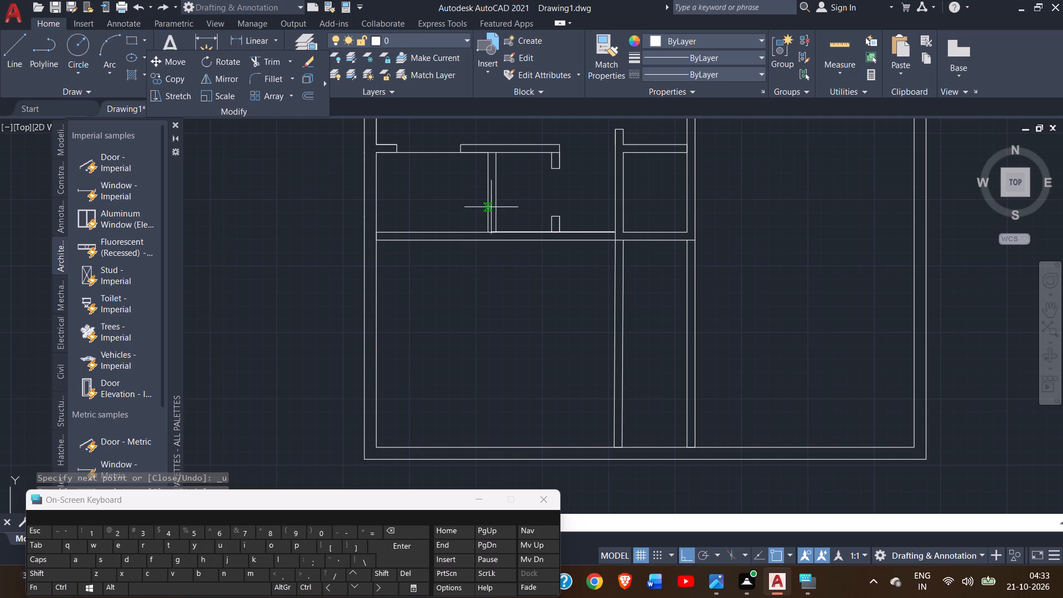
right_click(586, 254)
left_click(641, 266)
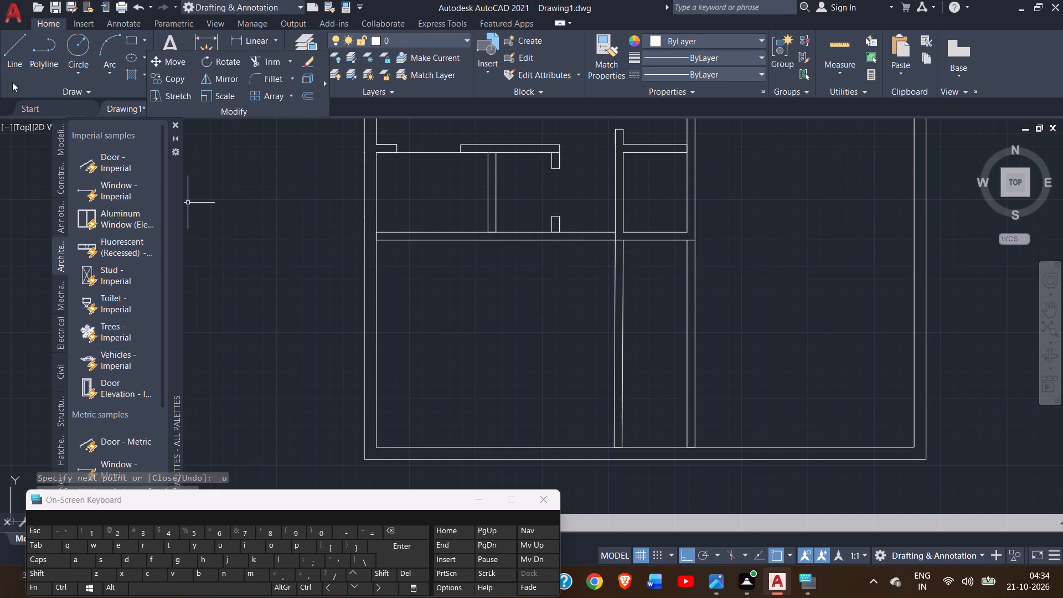
Draw a short jamb line across the cross wall, continuing the lower stub's corridor-side face to the wall's lower face.
left_click(15, 64)
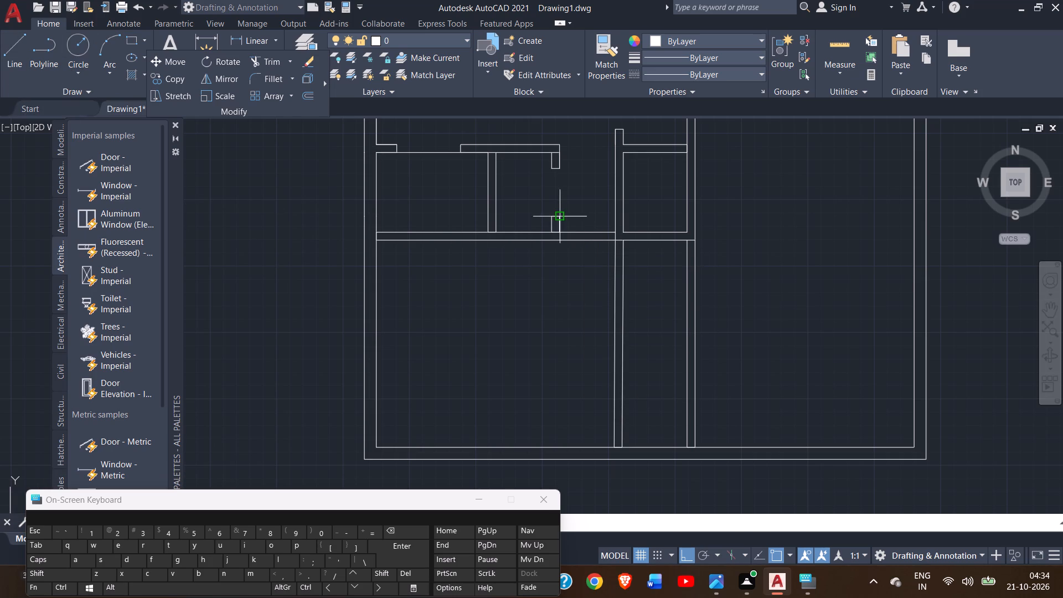
left_click(558, 234)
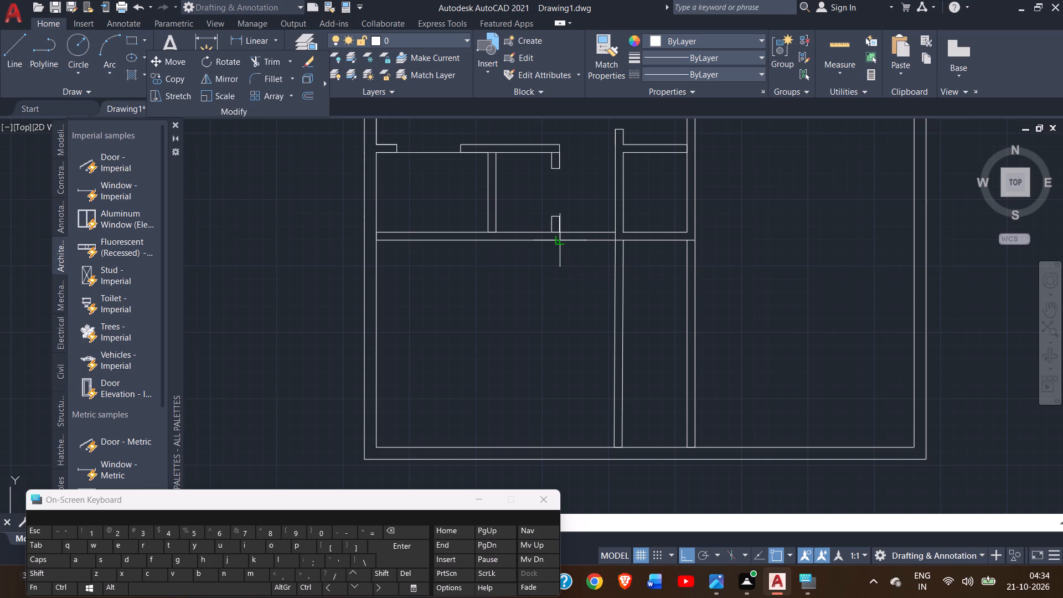
left_click(556, 240)
right_click(556, 240)
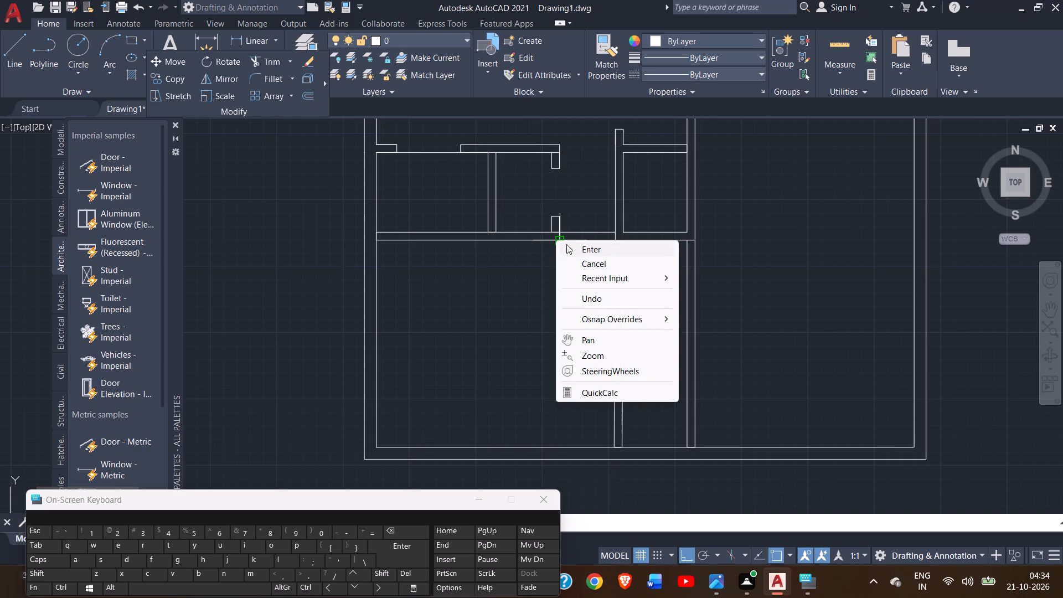
left_click(572, 247)
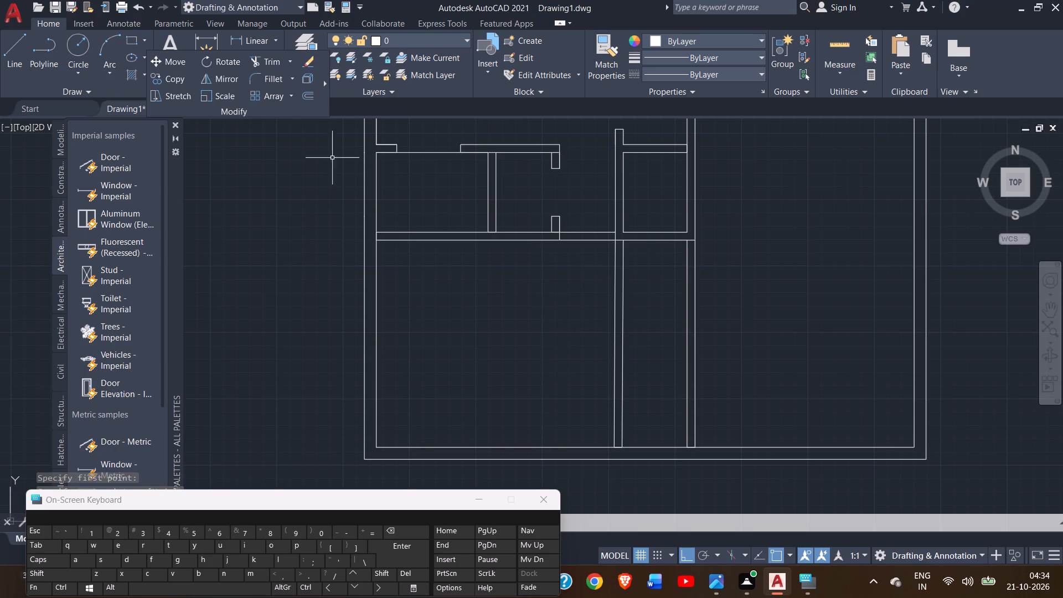
Trim both cross wall lines between the new jamb line and the small room's partition to open the corridor.
left_click(262, 60)
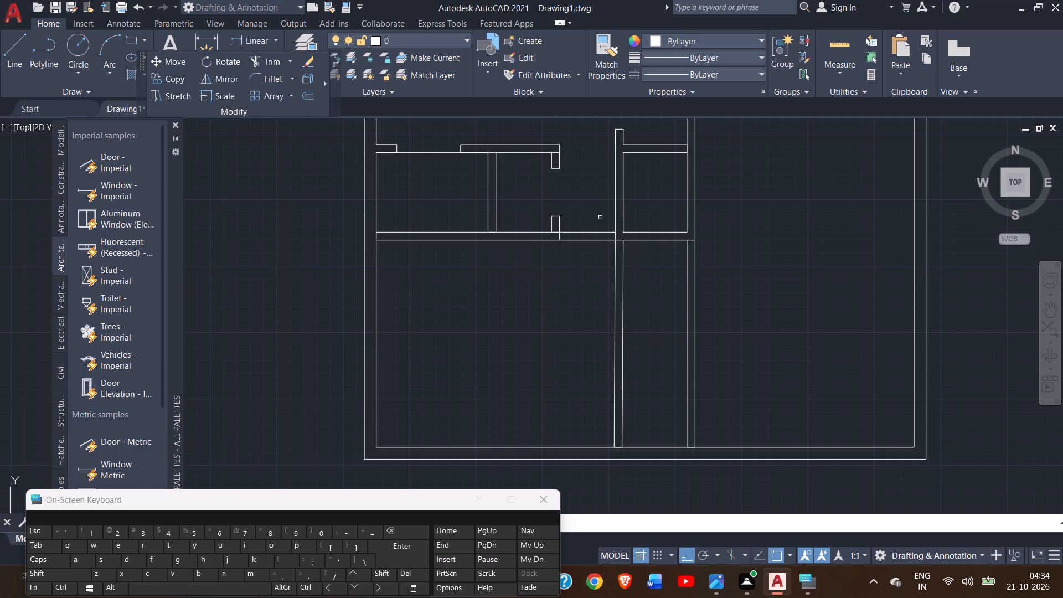
left_click_drag(600, 218, 594, 269)
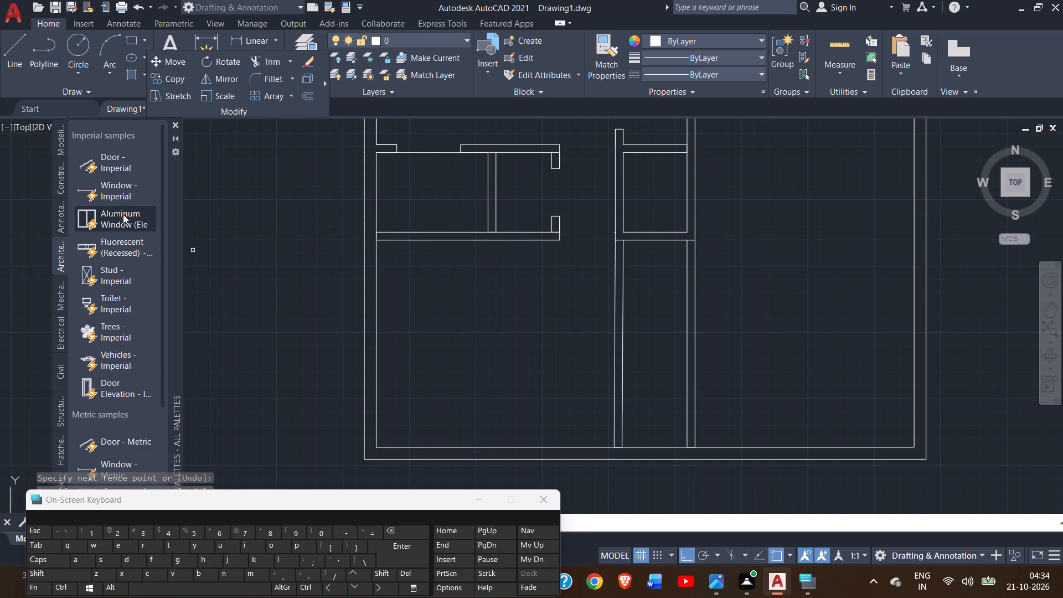
Outline a 6" L-shaped wall running 3' down from the cross wall's corridor end, across to the long partition and back to the cross wall.
left_click(4, 55)
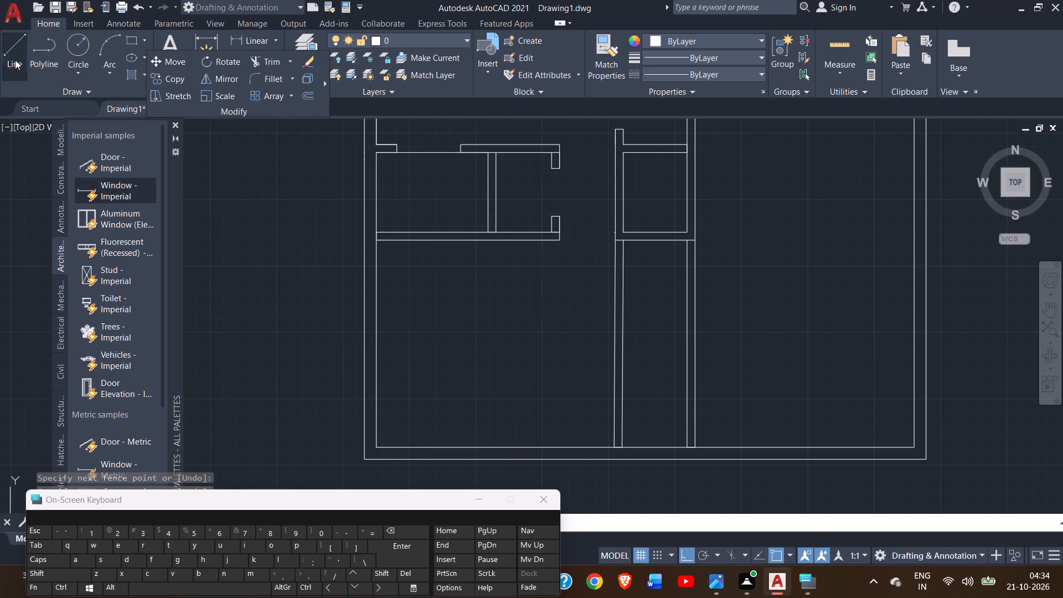
left_click(556, 243)
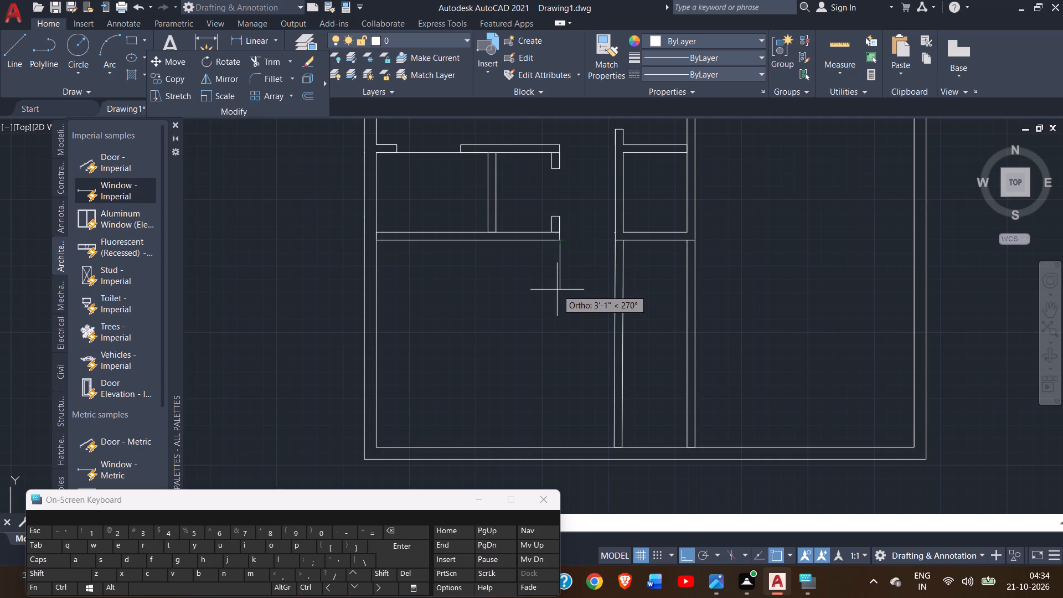
type("3'")
key("Return")
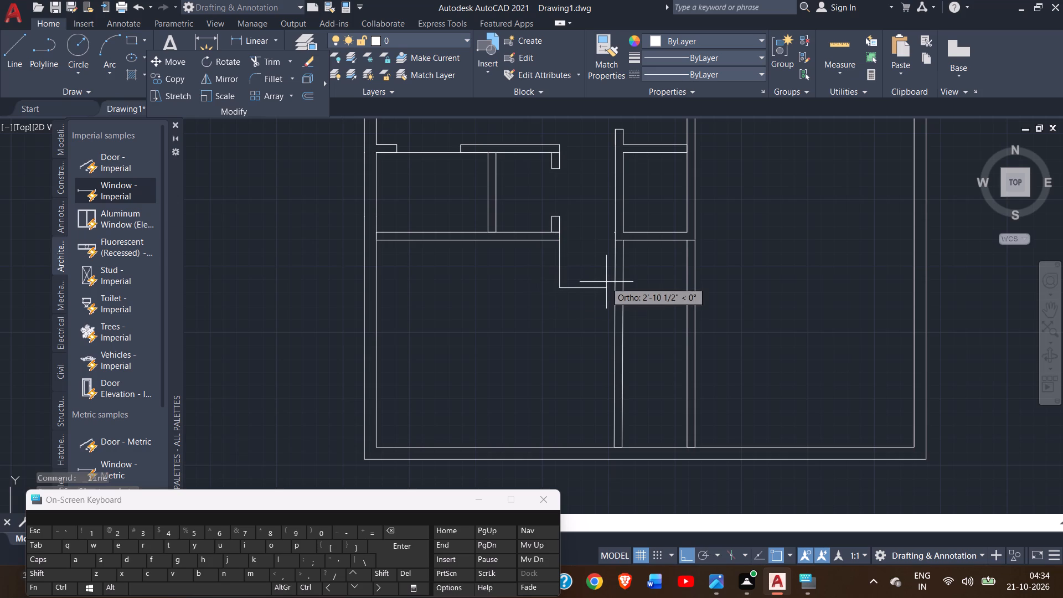
left_click(613, 289)
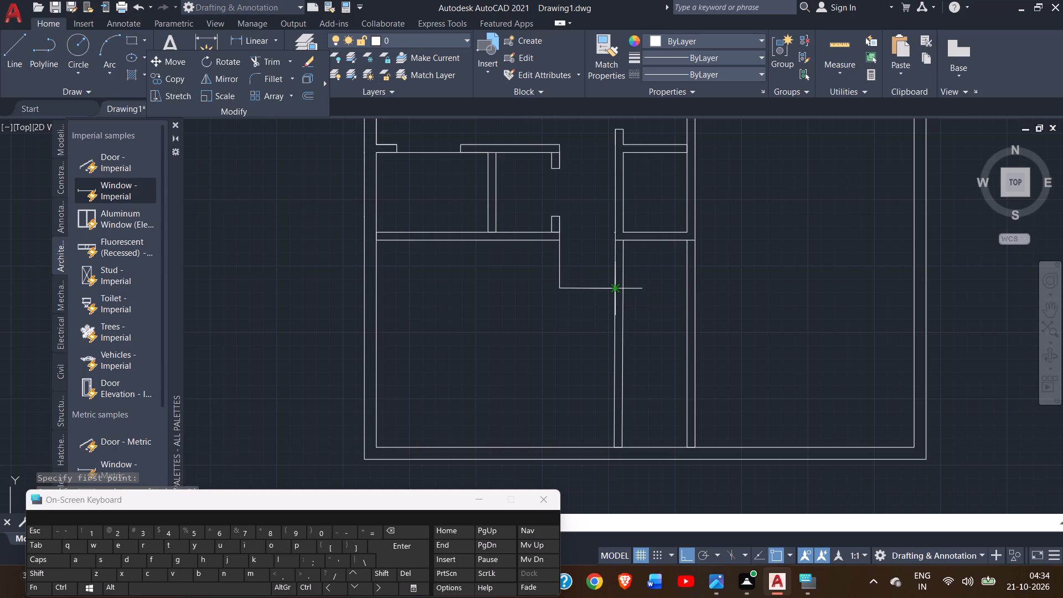
key("6")
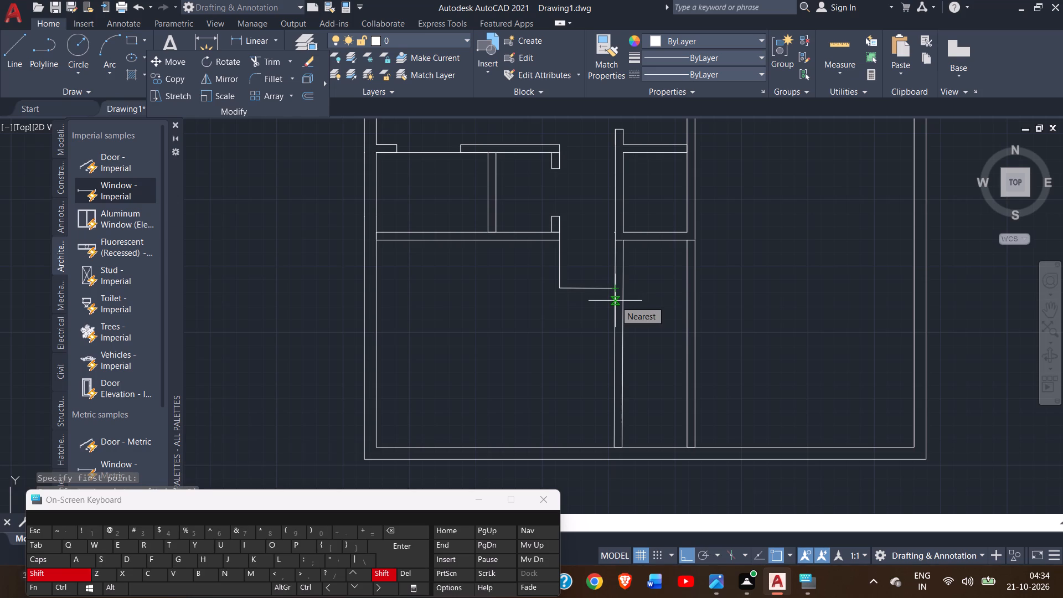
key("shift+quotedbl")
key("Return")
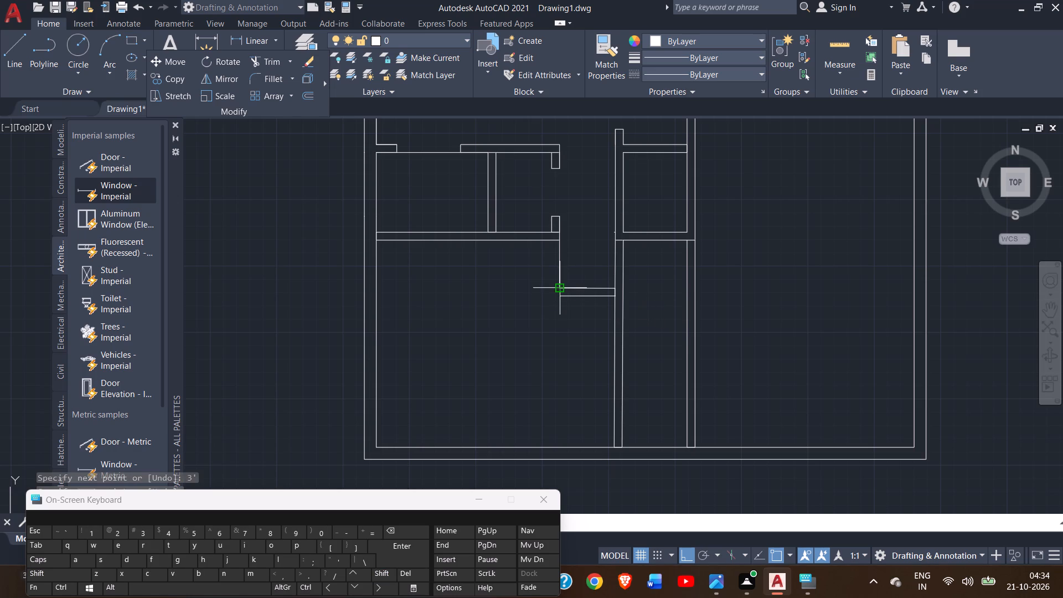
left_click(560, 295)
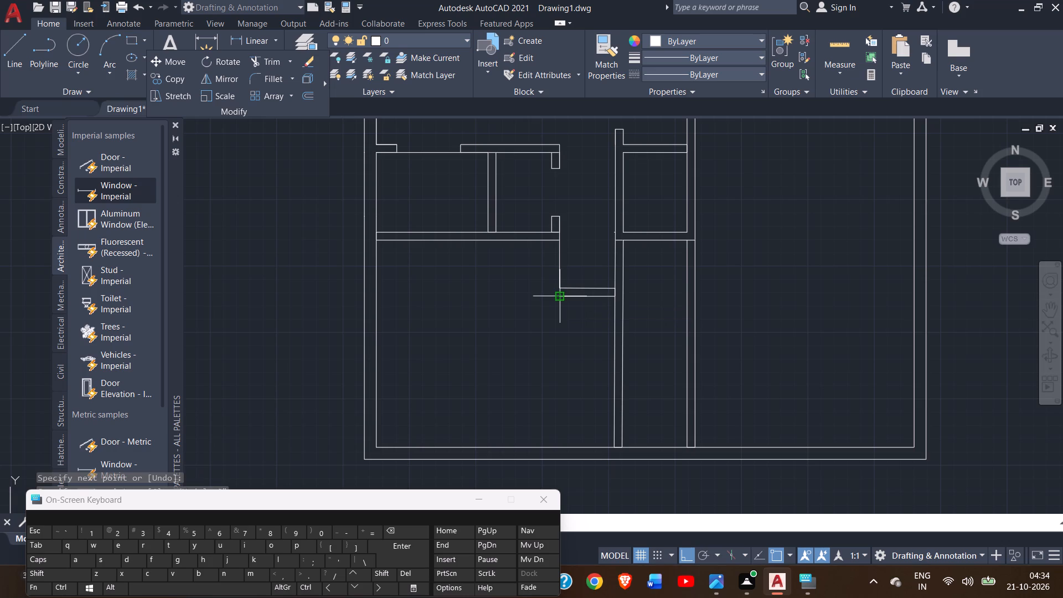
key("6")
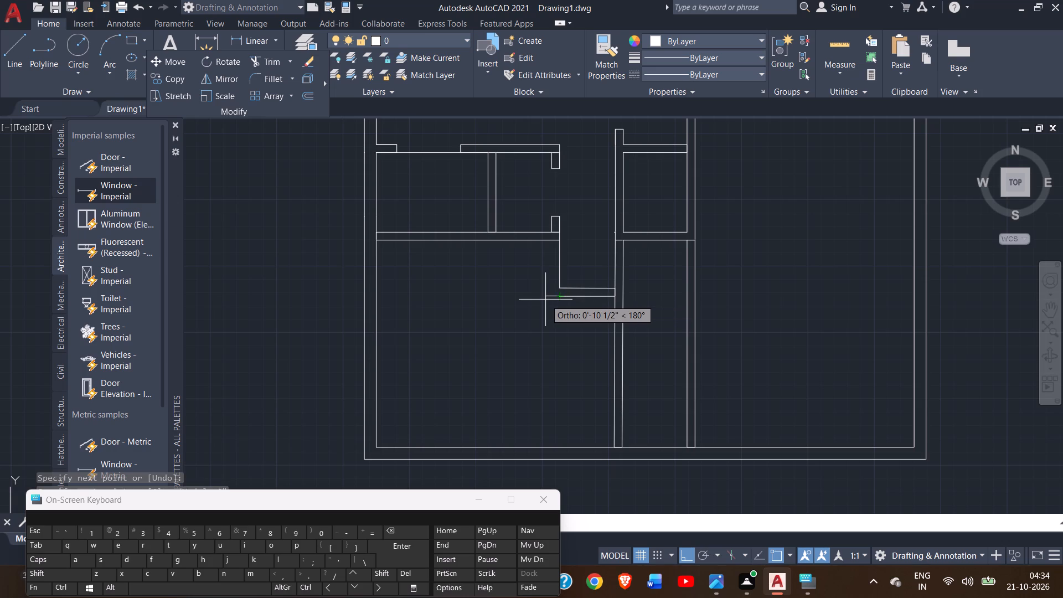
key("shift+quotedbl")
key("Return")
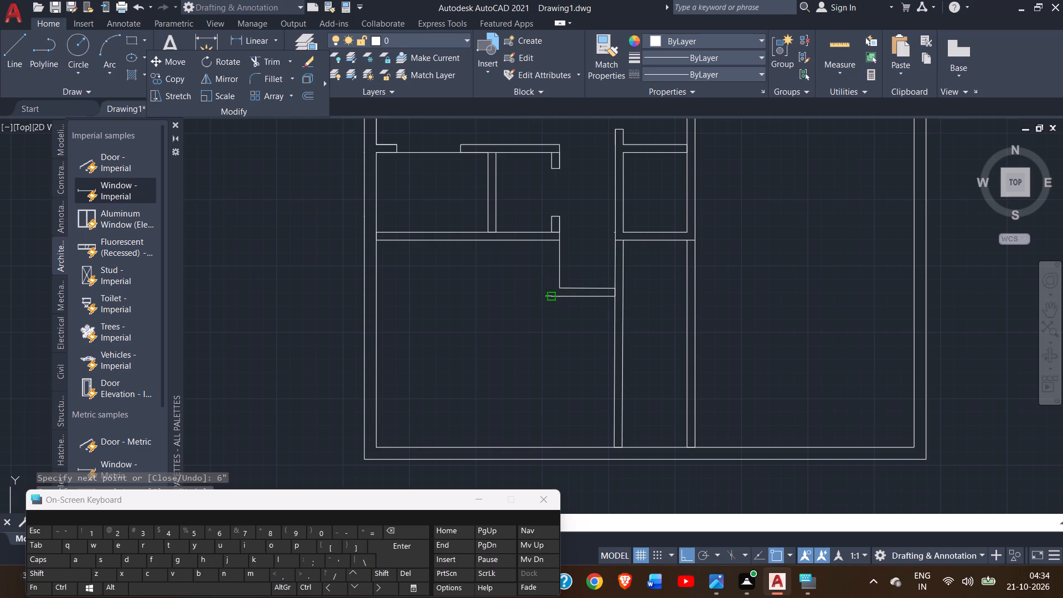
left_click(548, 240)
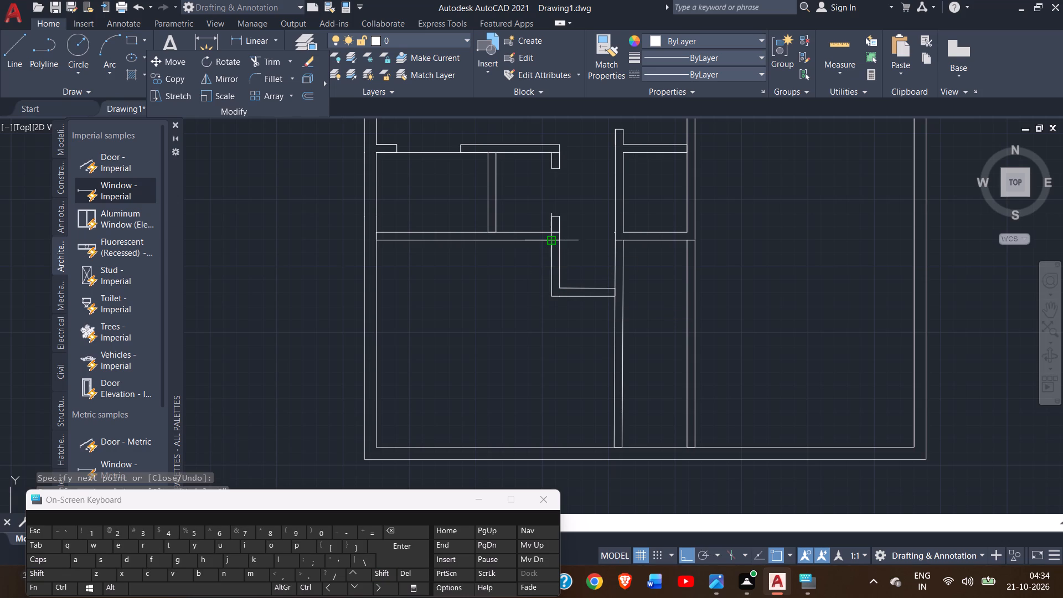
right_click(548, 240)
left_click(567, 254)
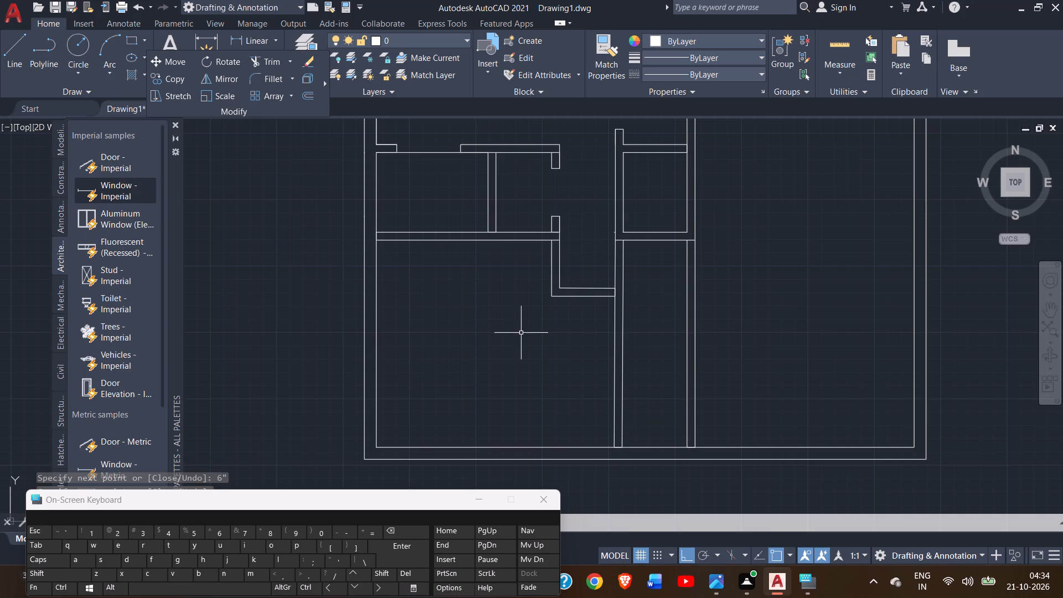
Draw a short wall-thickness stub extending downward from the outer corner of the L-shaped wall.
left_click(12, 54)
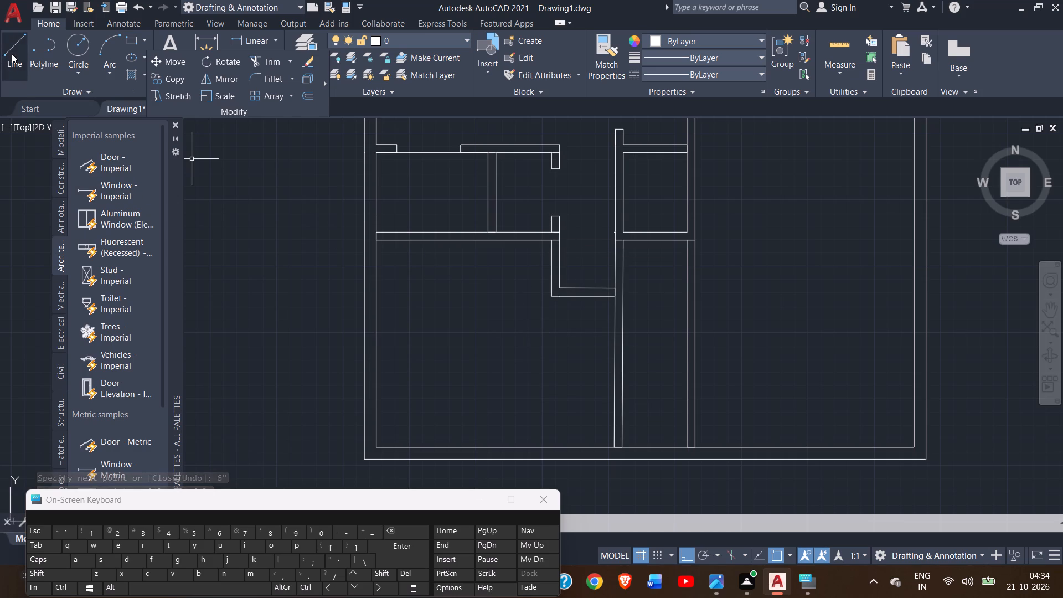
left_click(548, 297)
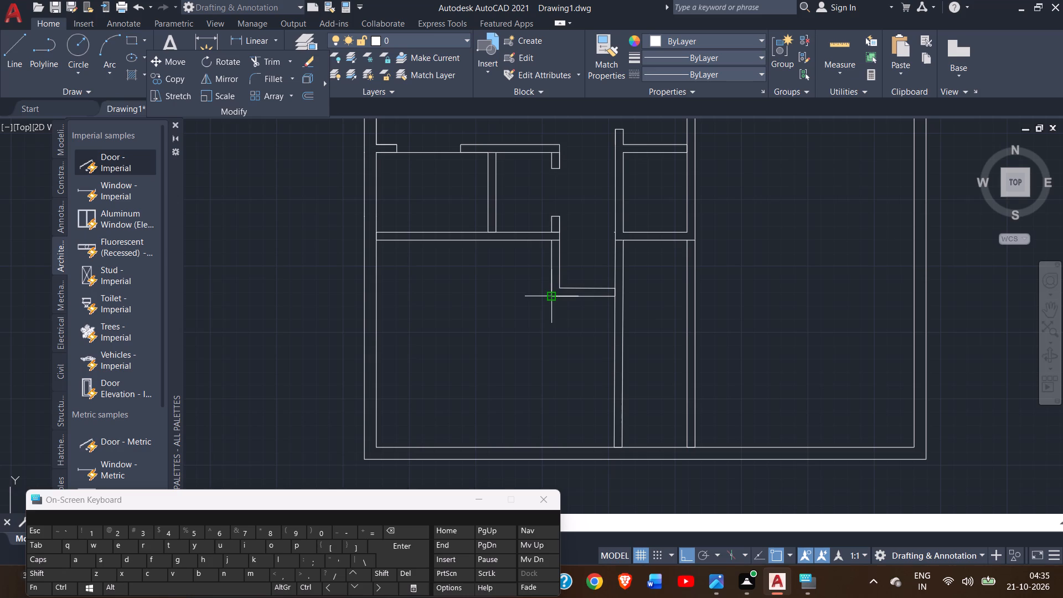
left_click(549, 317)
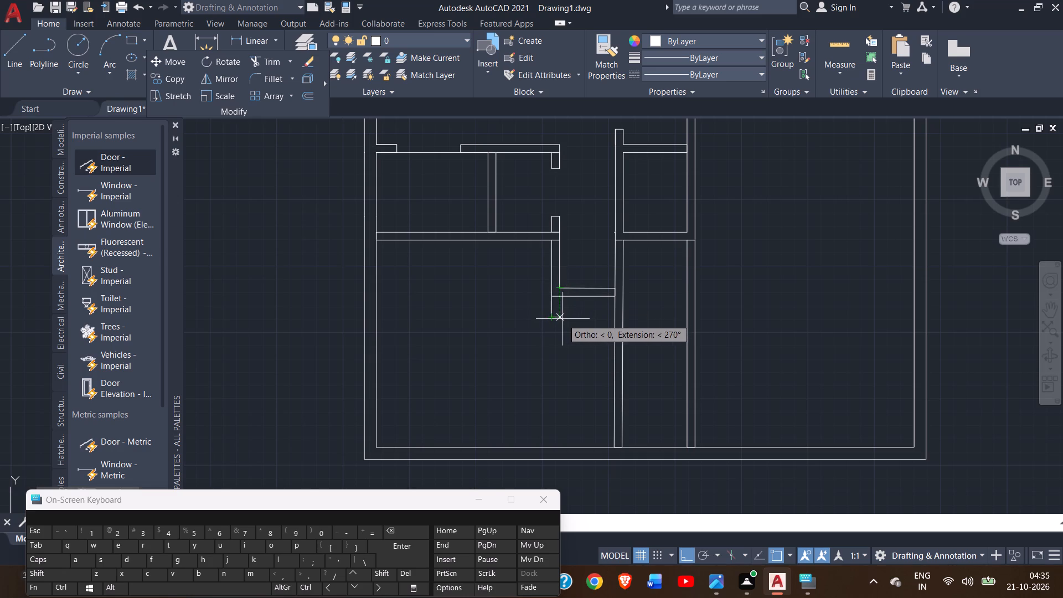
left_click(558, 317)
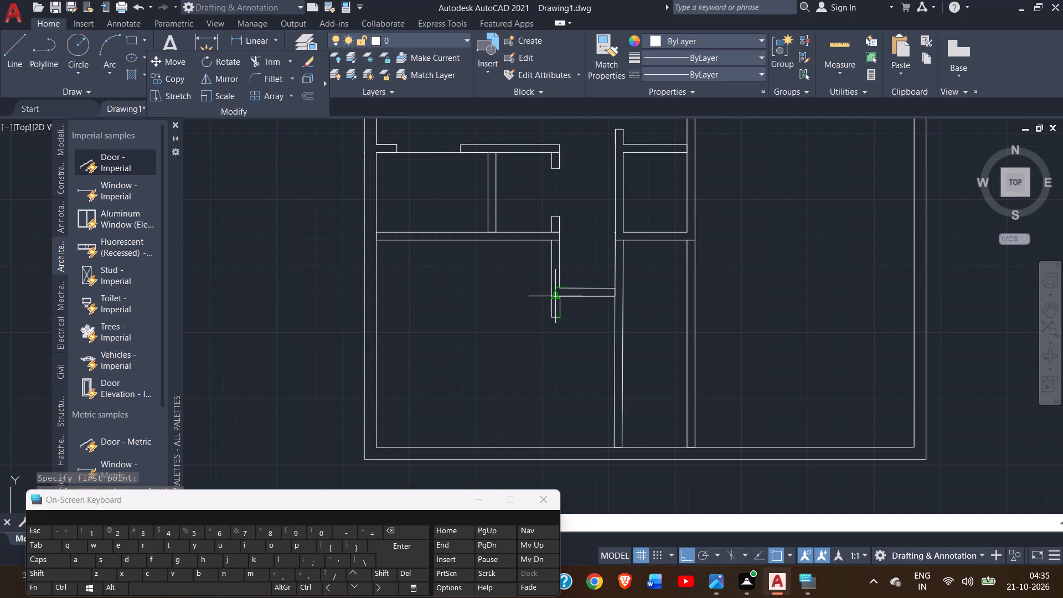
left_click(561, 300)
right_click(561, 300)
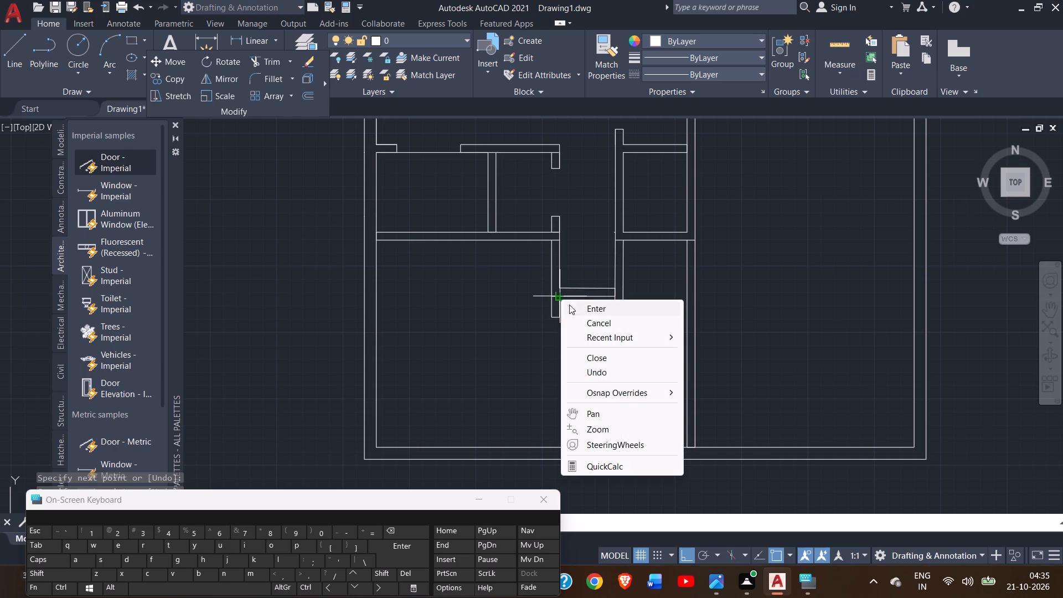
left_click(590, 315)
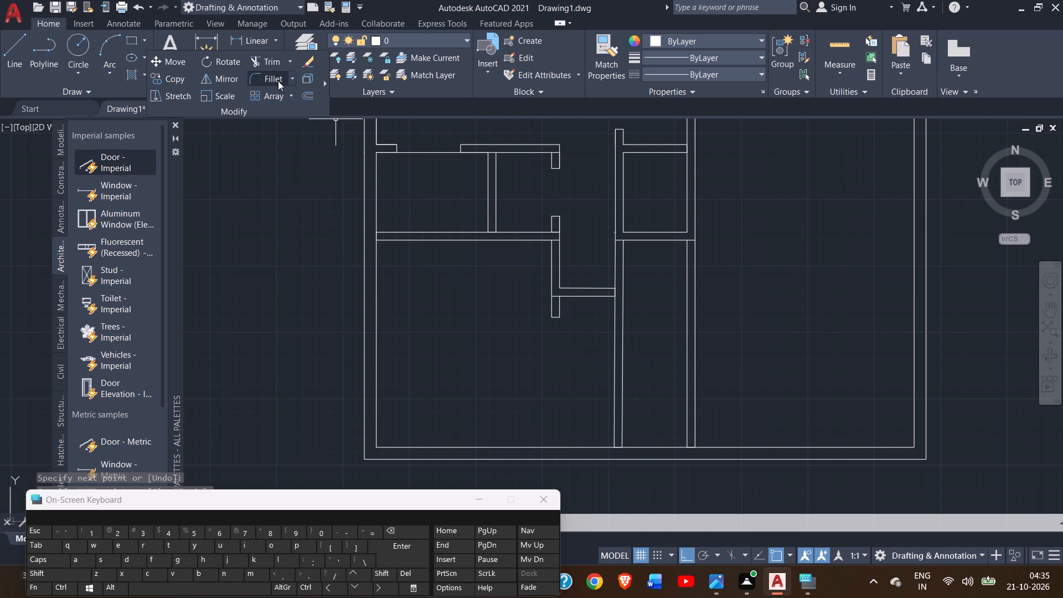
Trim the line crossing the wall thickness where the short stub meets the L-shaped wall.
left_click(273, 59)
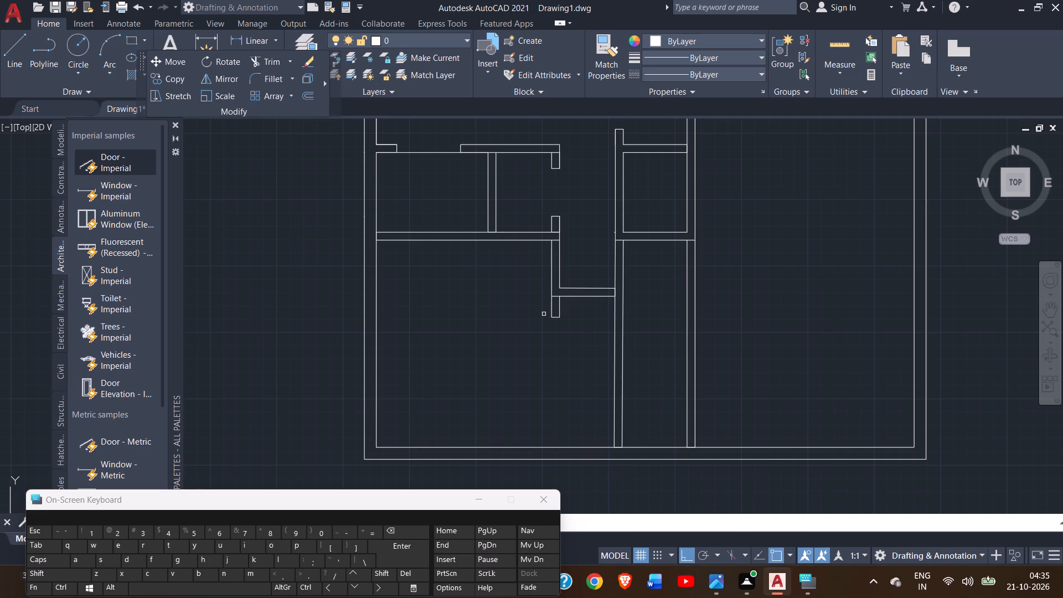
scroll(544, 314, "up", 2, "ctrl")
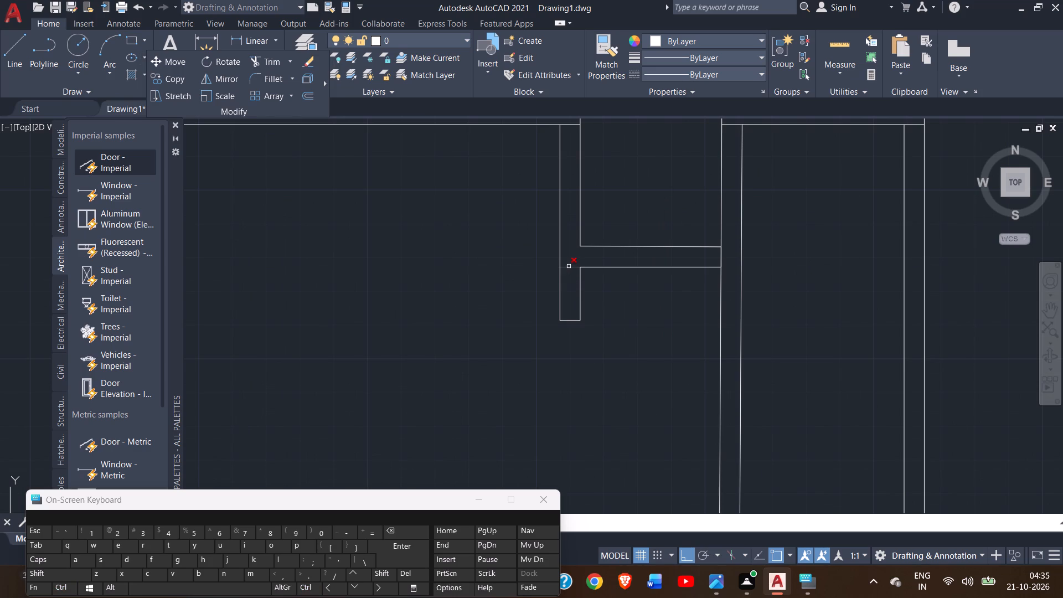
left_click(569, 266)
scroll(405, 301, "down", 2, "ctrl")
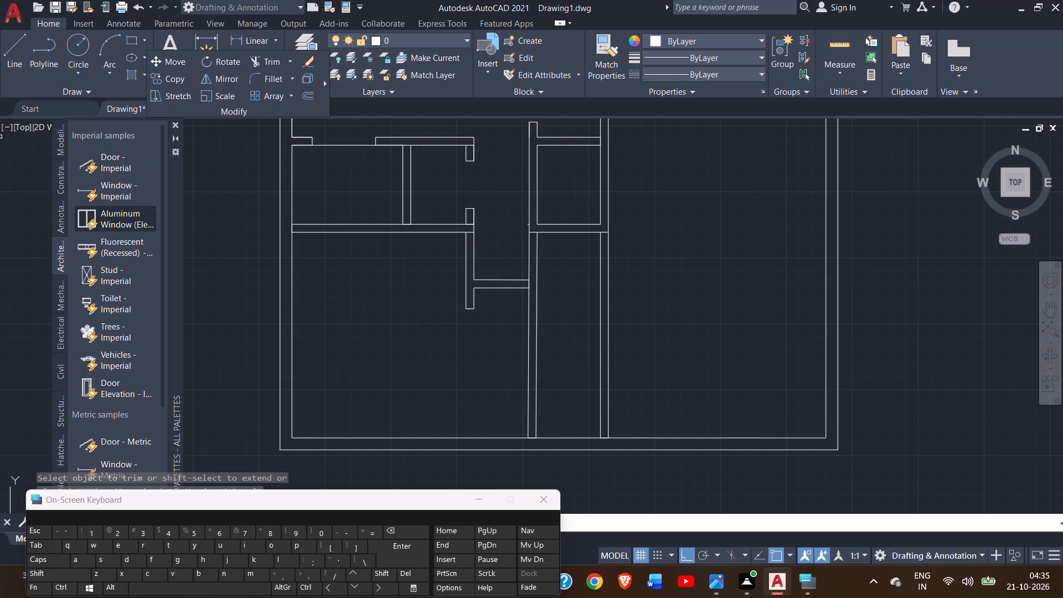
Draw a vertical line from the stub's lower corridor-side corner to the inner face of the bottom outer wall.
left_click(15, 54)
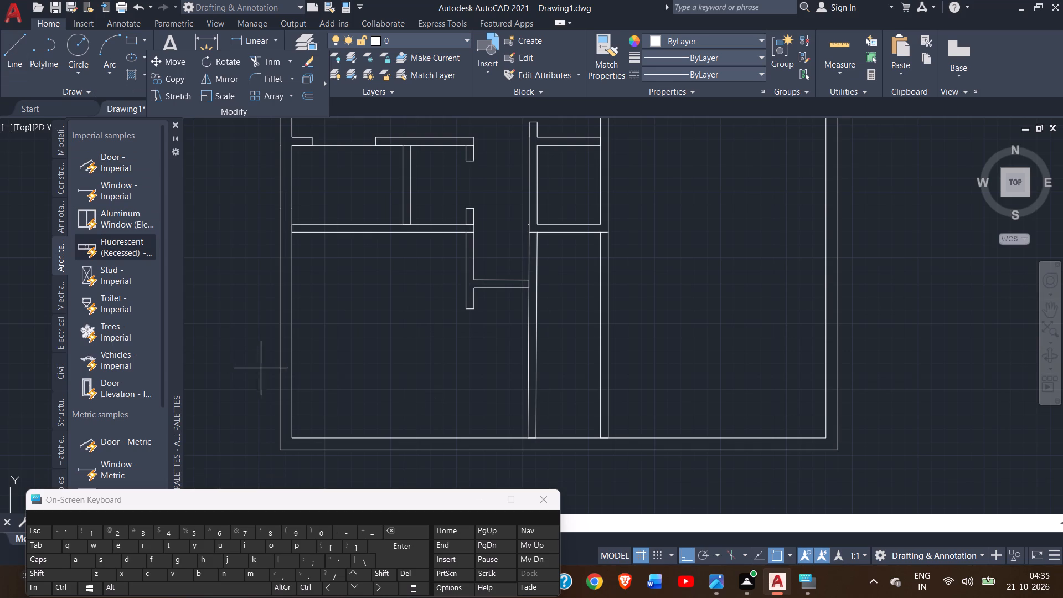
left_click(476, 311)
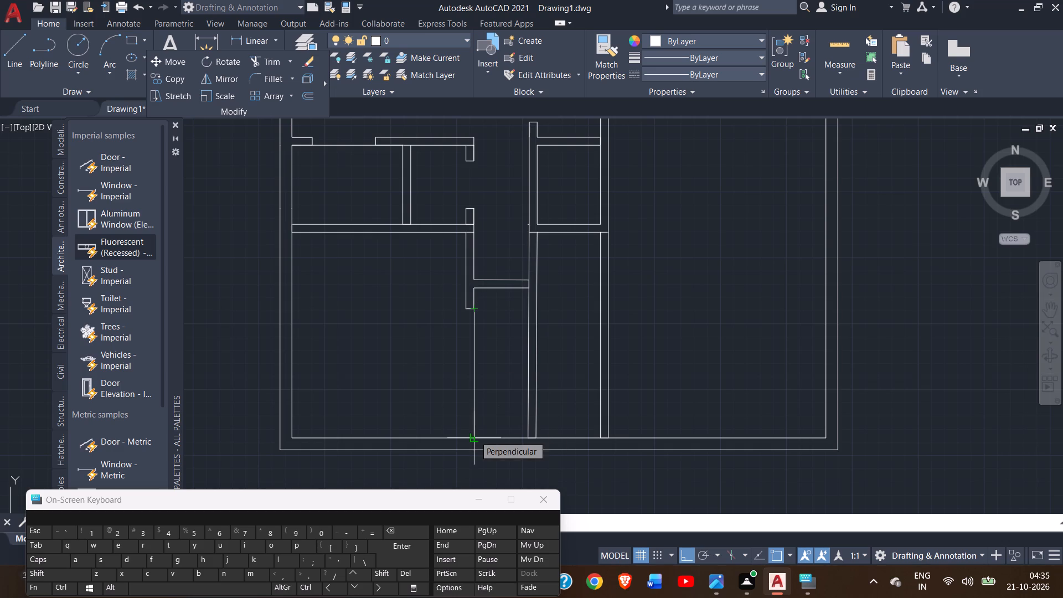
left_click(474, 436)
right_click(474, 436)
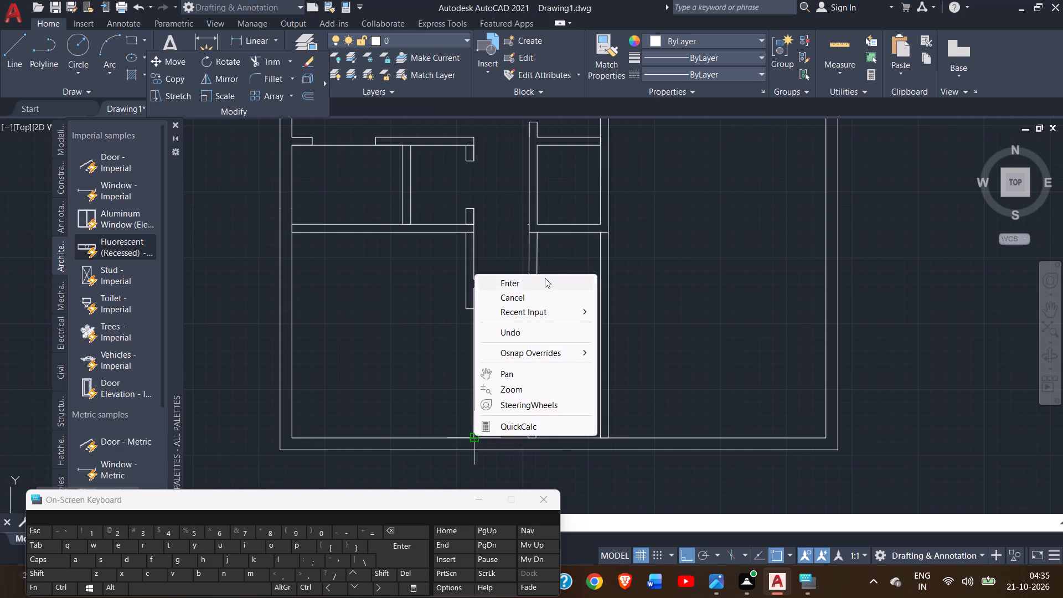
left_click(543, 287)
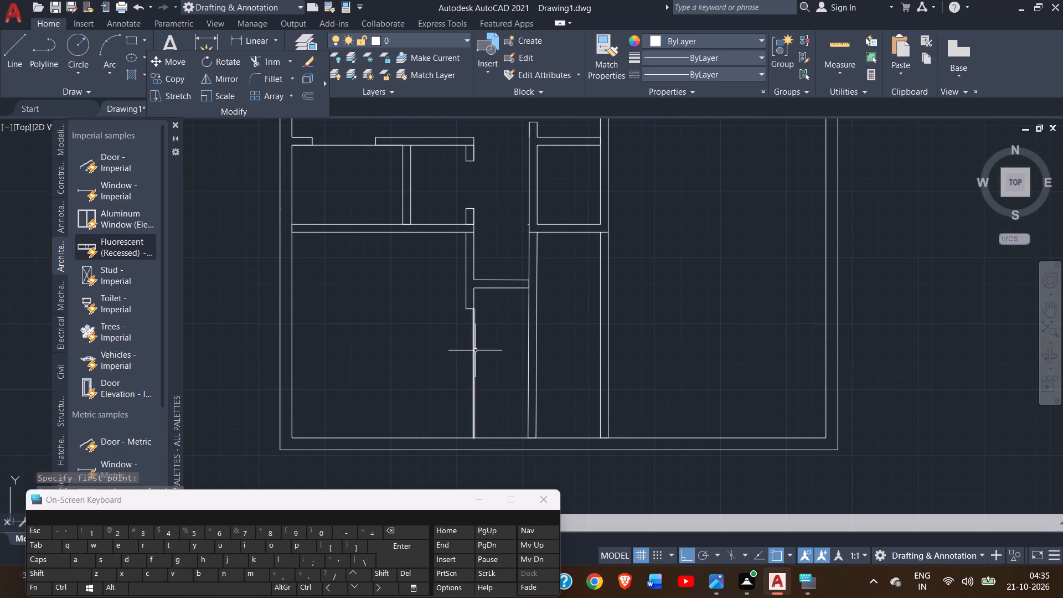
Offset the new vertical line 6" toward the large lower-left room to complete the partition.
left_click(475, 350)
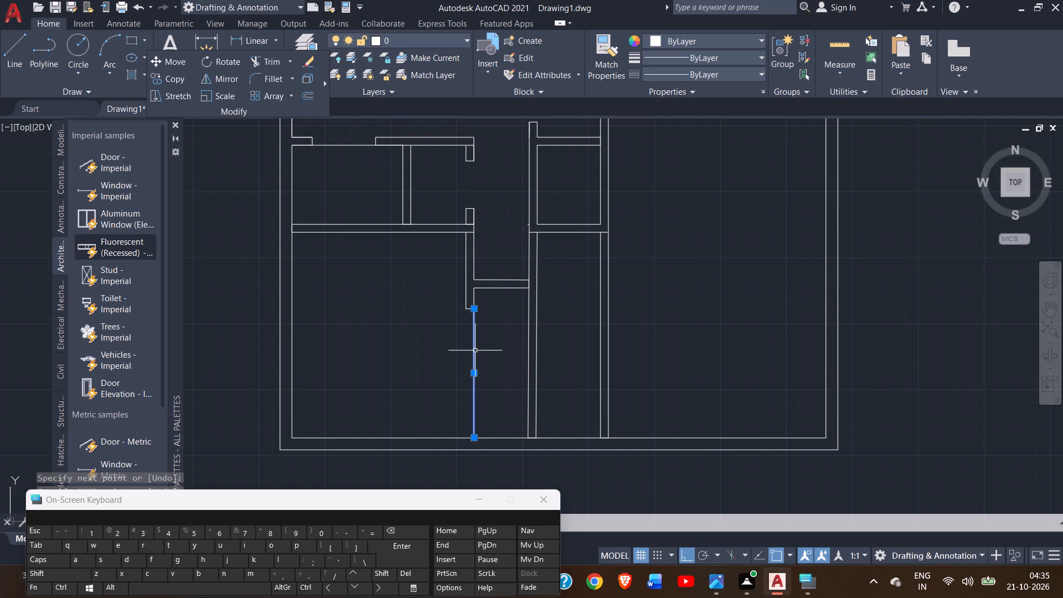
type("off")
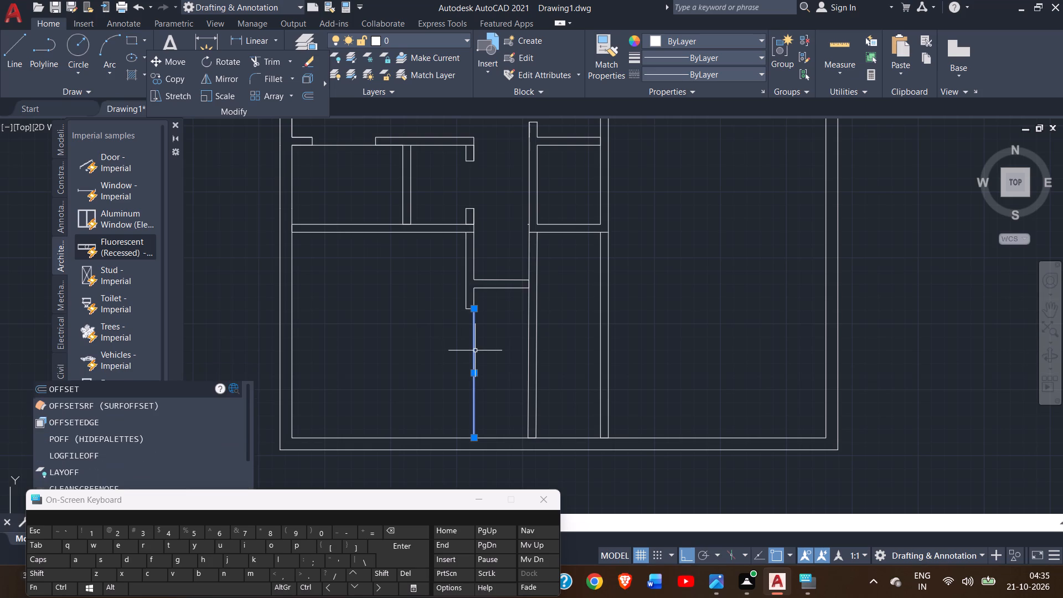
key("Return")
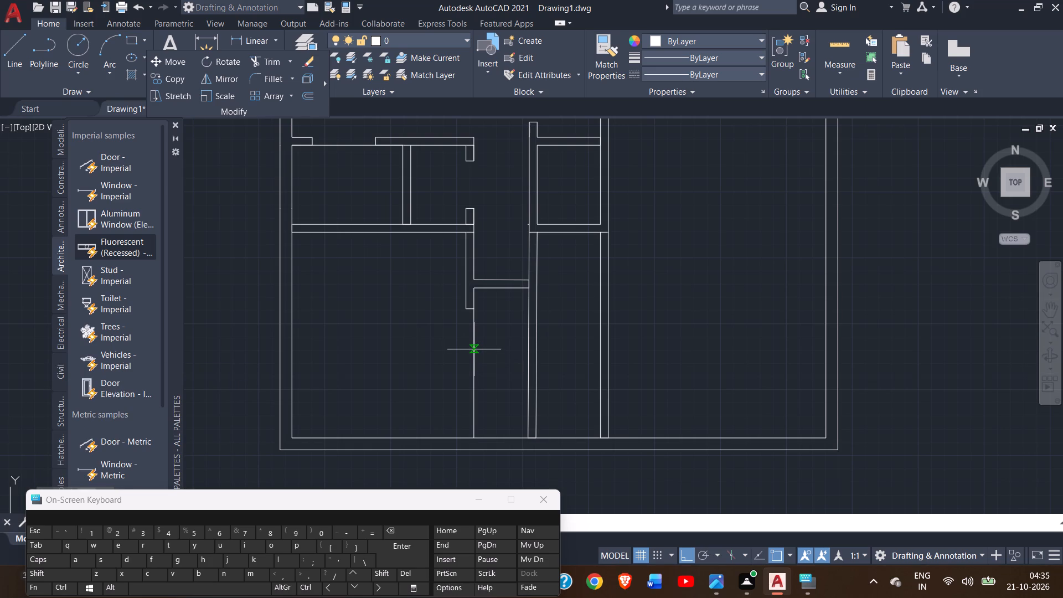
key("6")
key("shift+quotedbl")
key("Return")
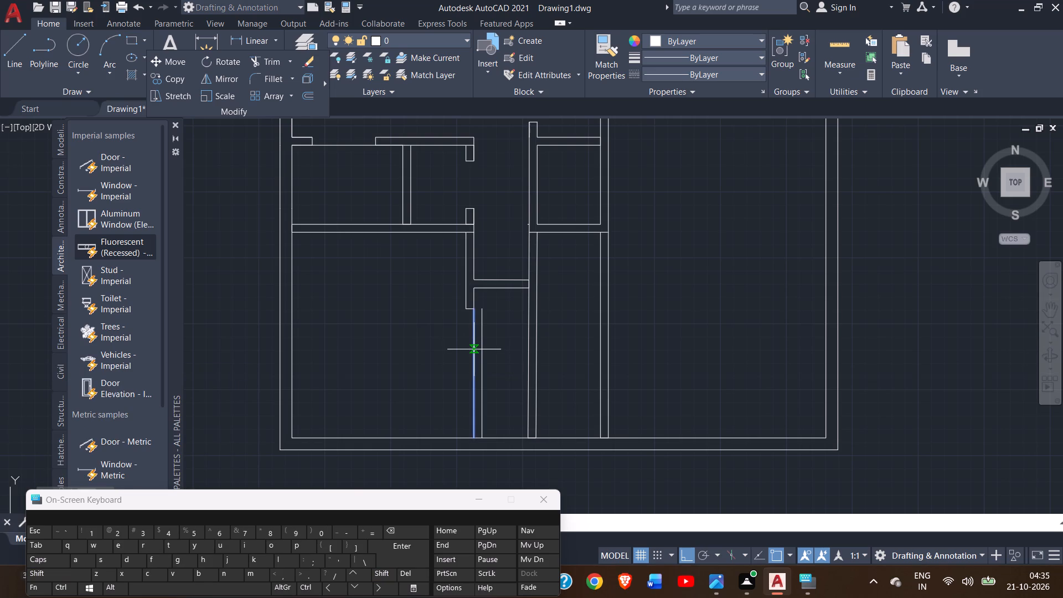
left_click(429, 362)
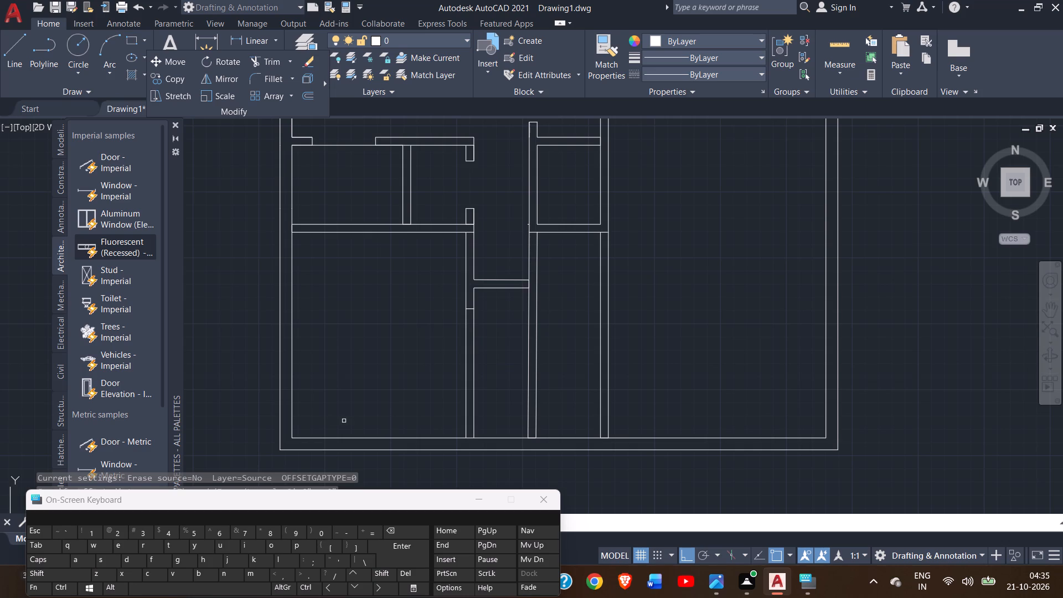
Draw a line from the new partition's bottom room-side corner partway up its face, continuing across to the long partition.
left_click(17, 68)
left_click(17, 68)
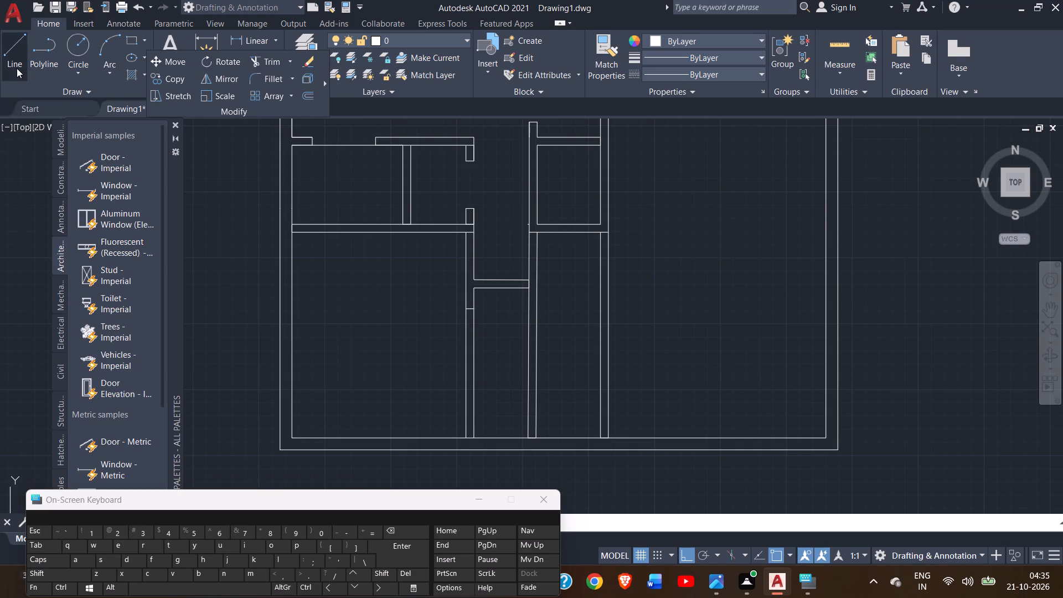
left_click(467, 440)
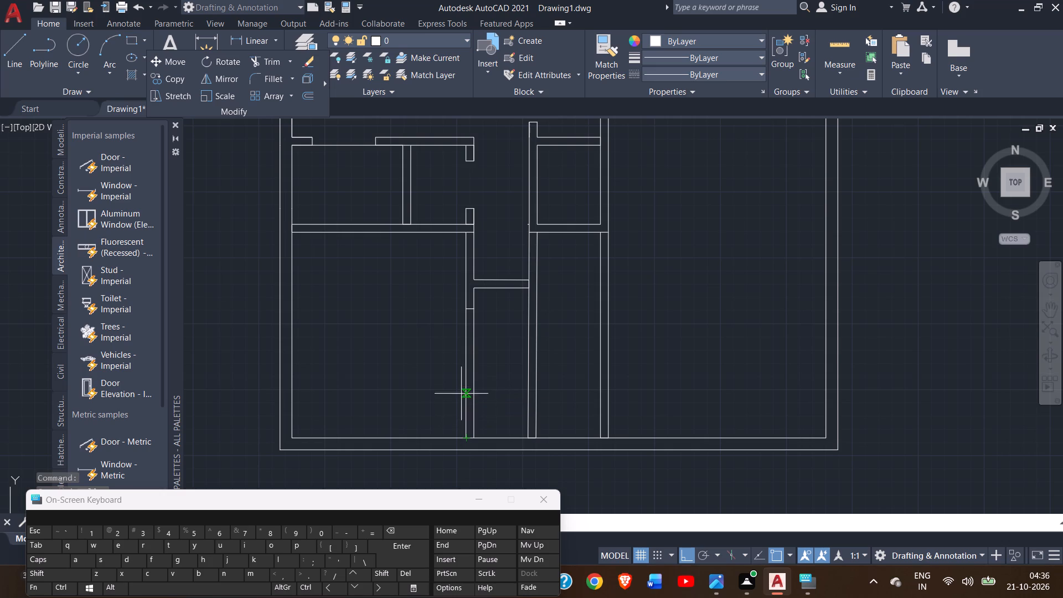
left_click(466, 380)
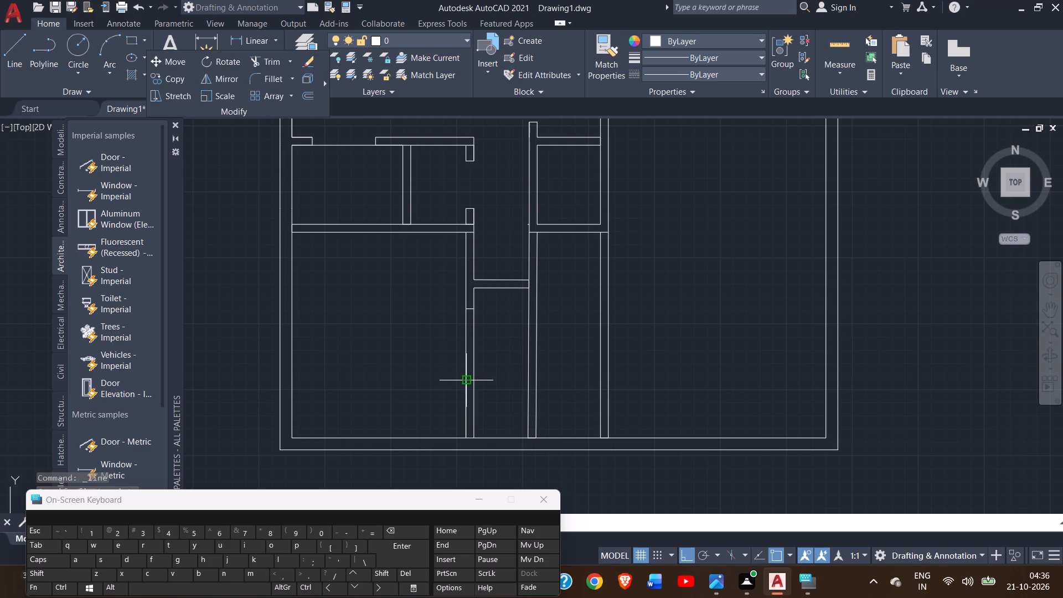
left_click(531, 381)
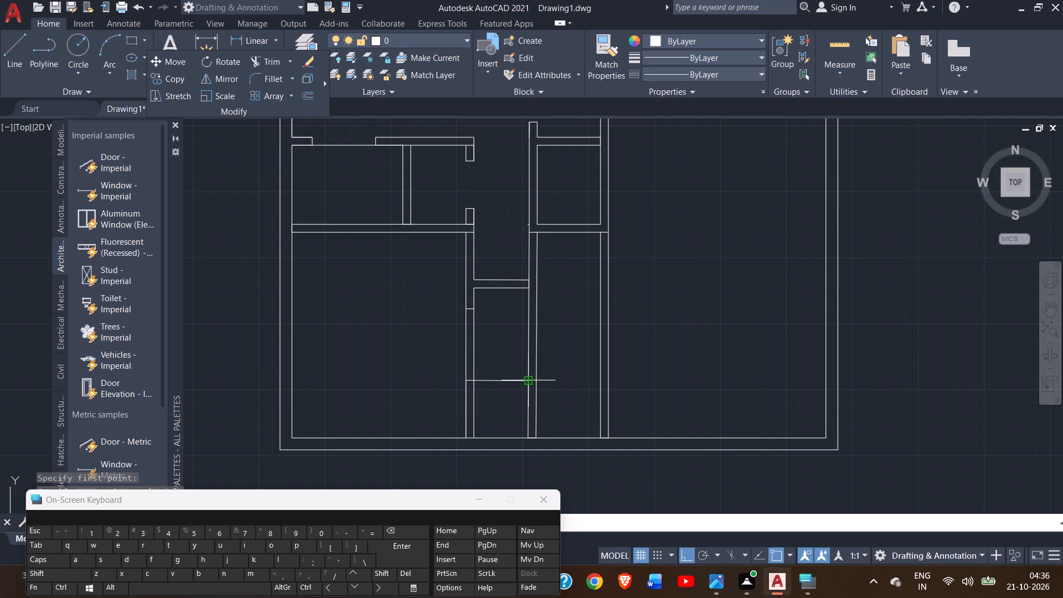
right_click(531, 381)
left_click(557, 391)
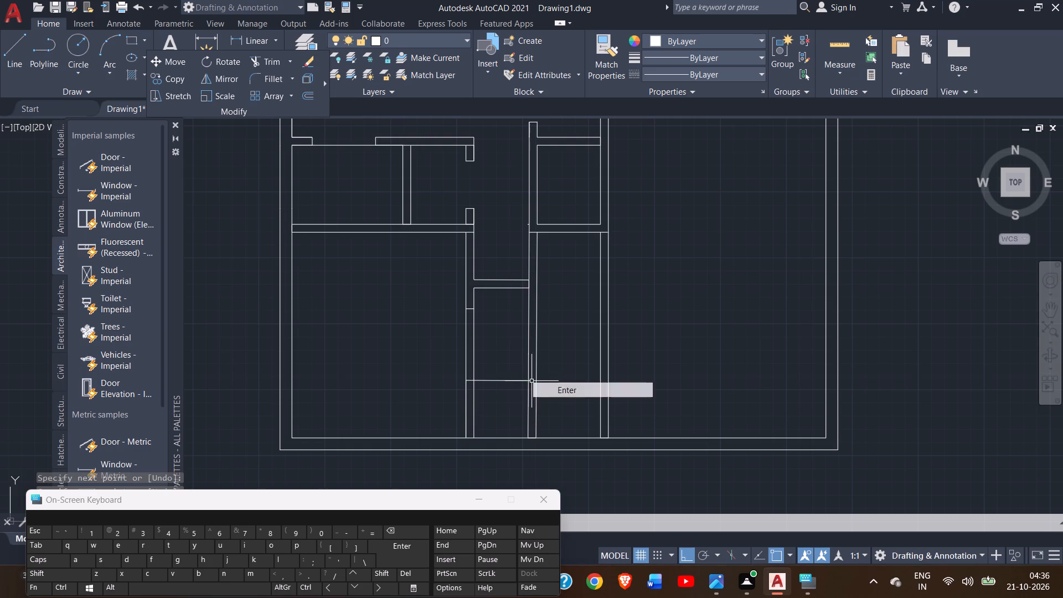
Offset the new horizontal line 6" upward to form the cross wall between the two lower vertical partitions.
left_click(505, 382)
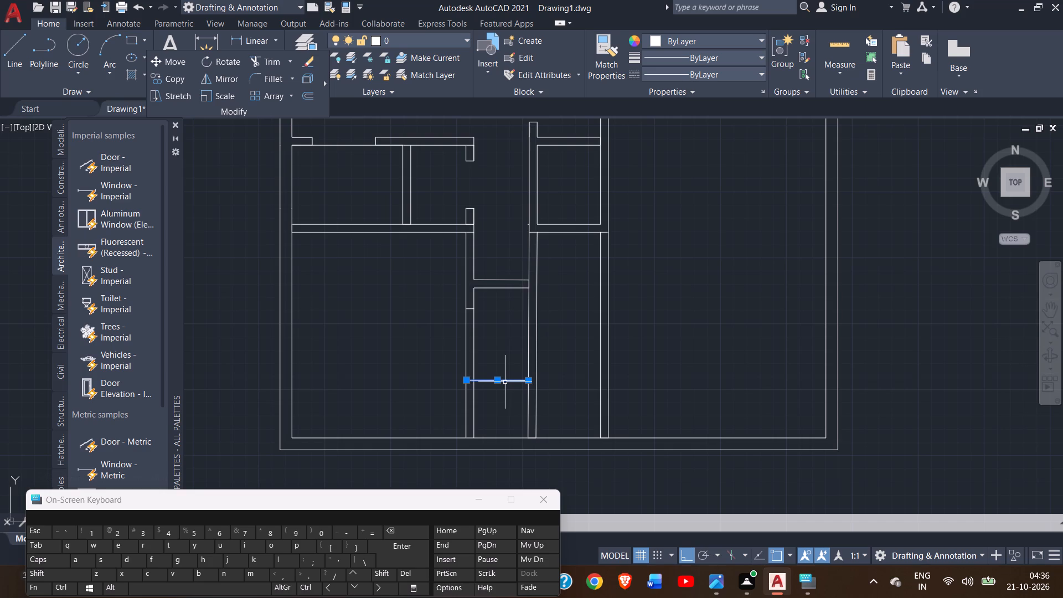
type("off")
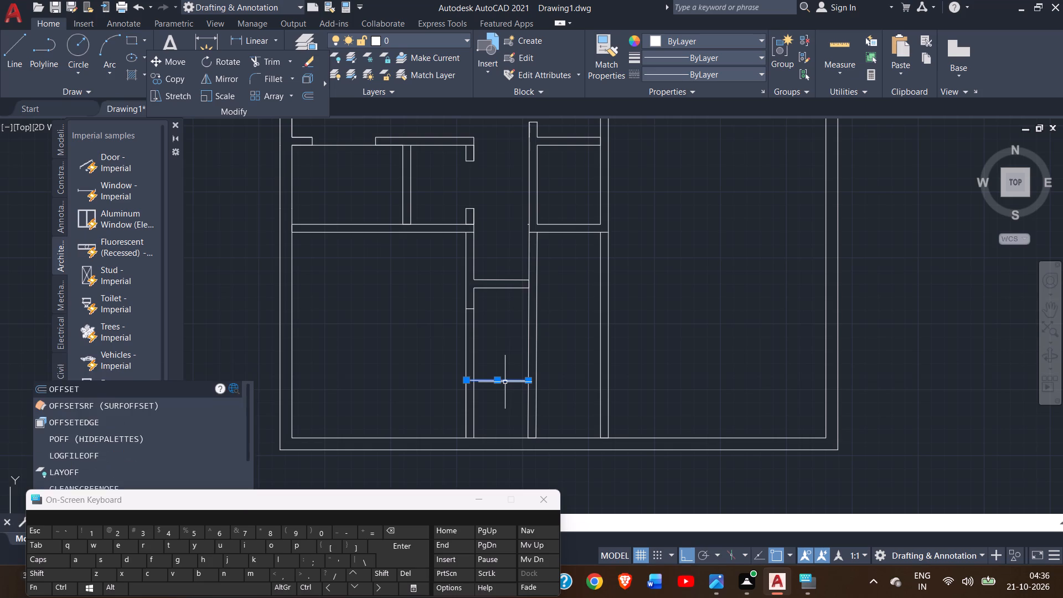
key("Return")
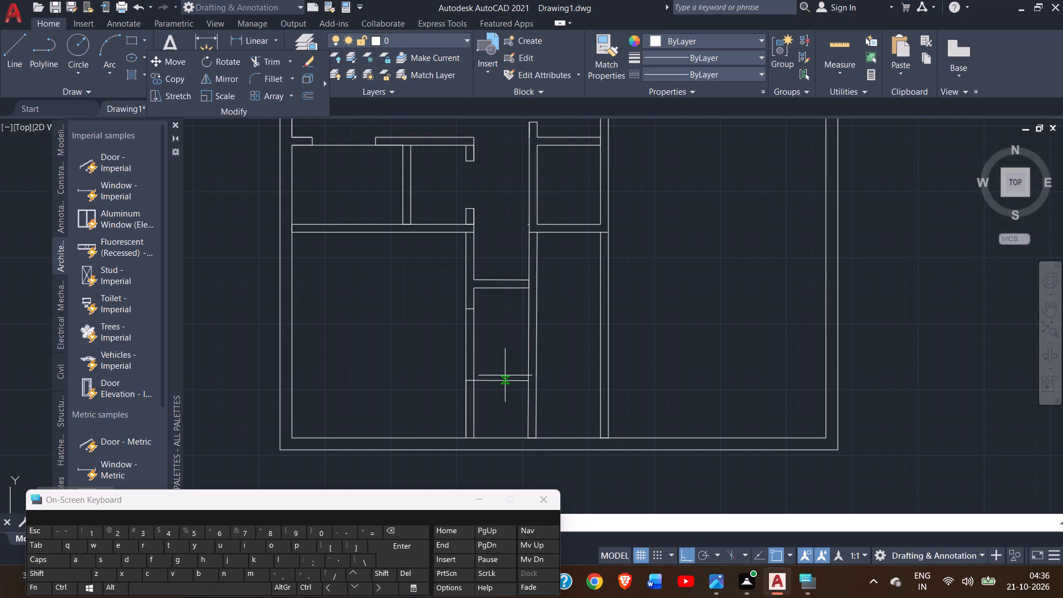
key("6")
key("shift+quotedbl")
key("Return")
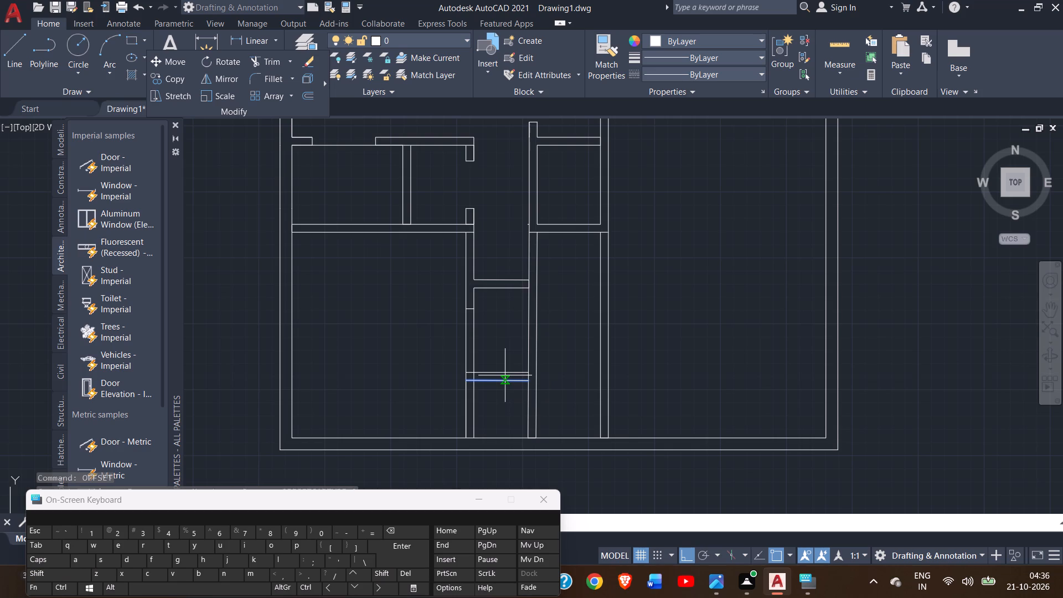
left_click(505, 363)
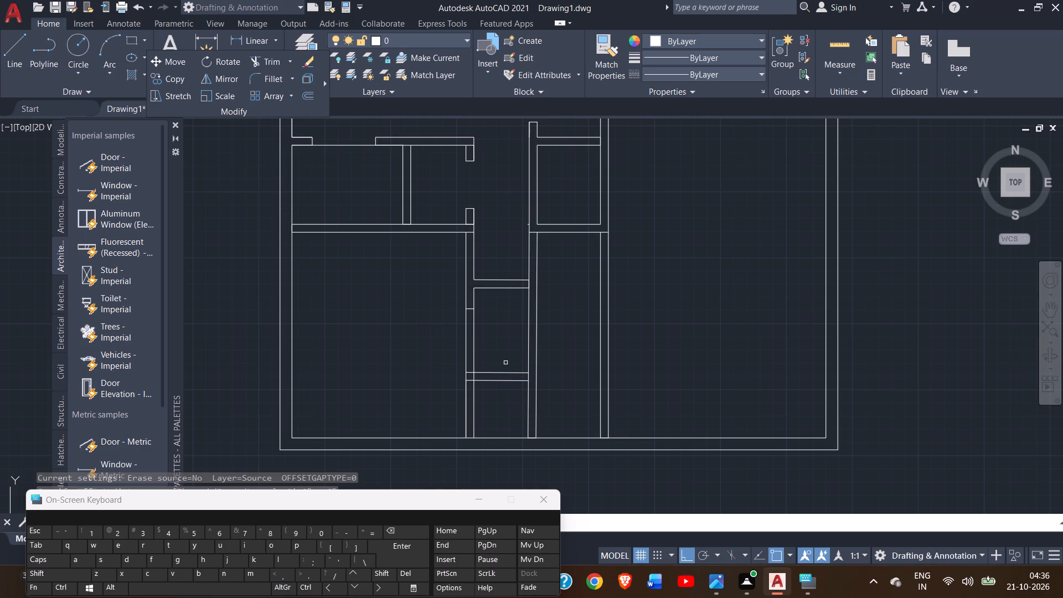
right_click(505, 363)
left_click(535, 367)
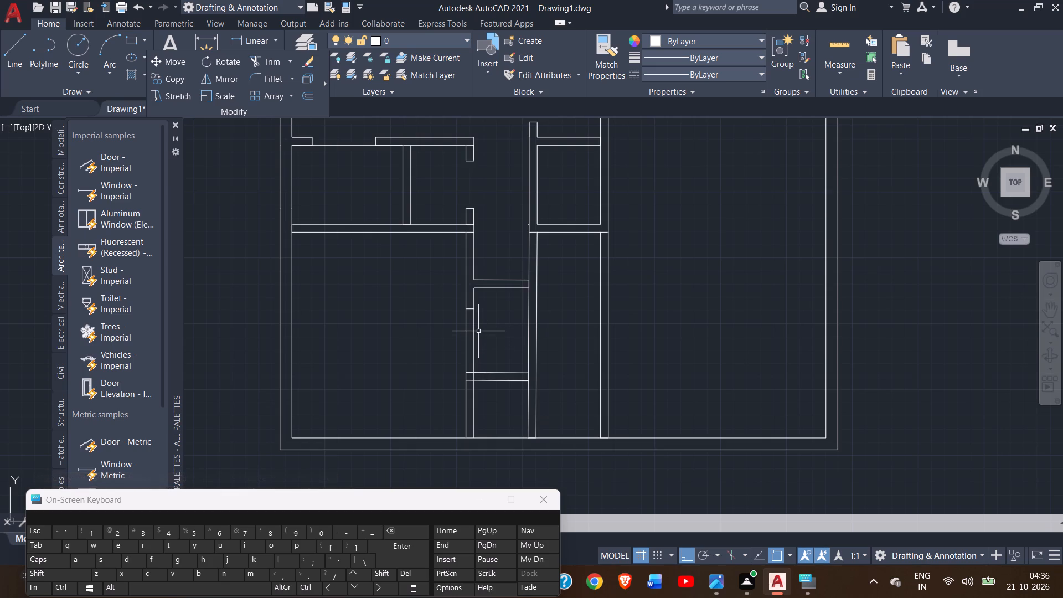
Trim both partition faces between the short stub and the new cross wall to create an opening into the large lower-left room.
left_click(269, 59)
left_click_drag(495, 340, 414, 327)
left_click(414, 327)
right_click(414, 327)
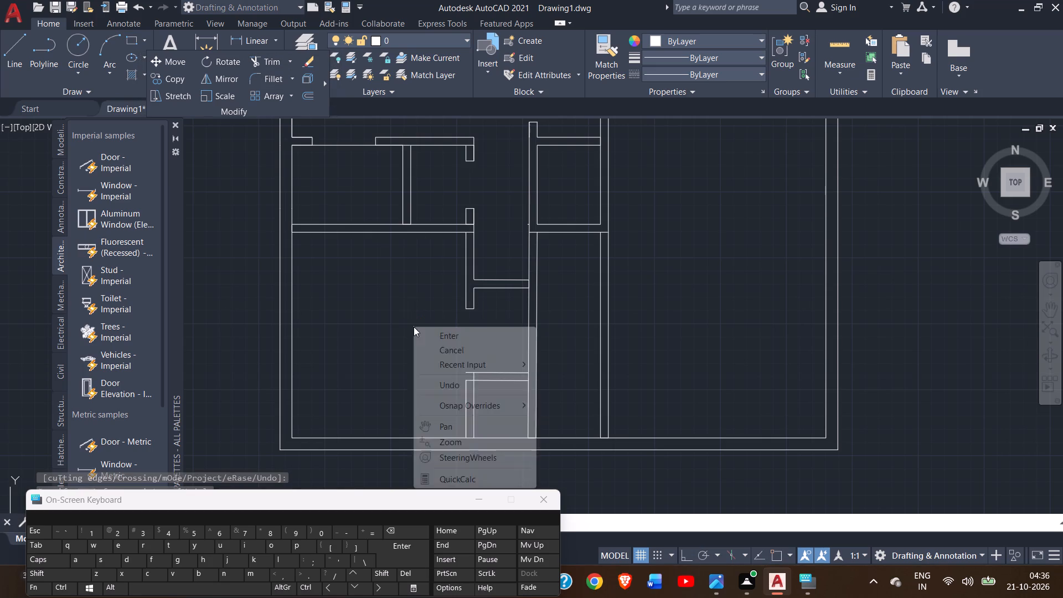
left_click(429, 337)
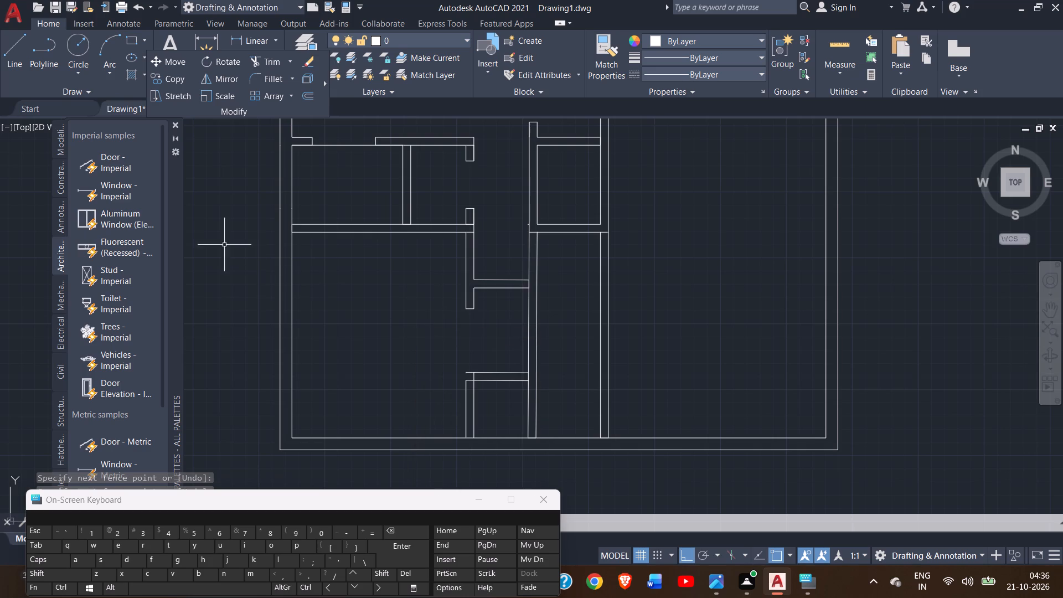
Draw a short vertical line closing the cross wall's room-side end down to the partition's outer face.
left_click(21, 54)
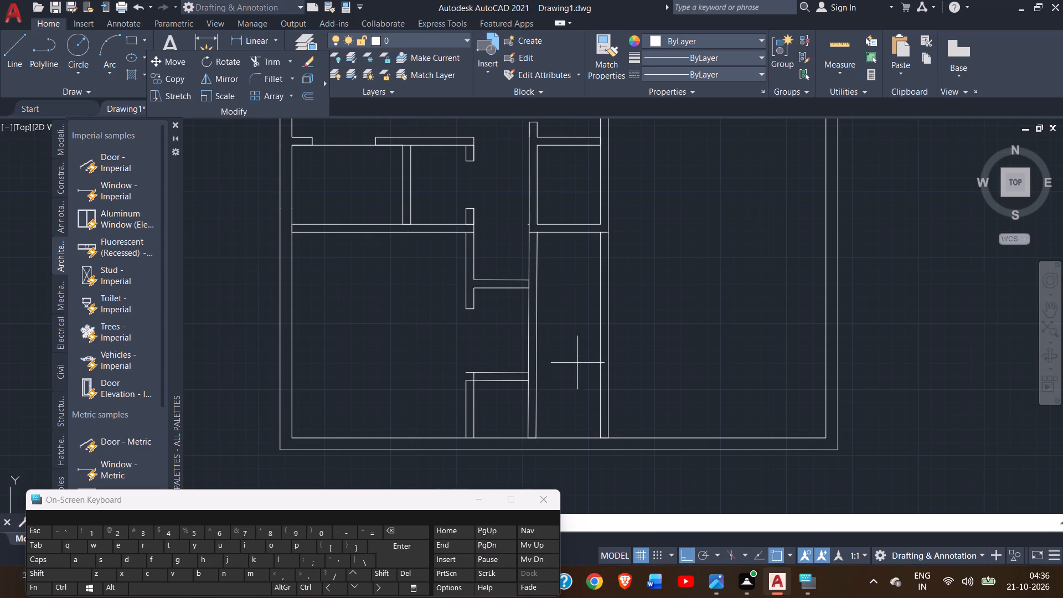
left_click_drag(465, 372, 471, 386)
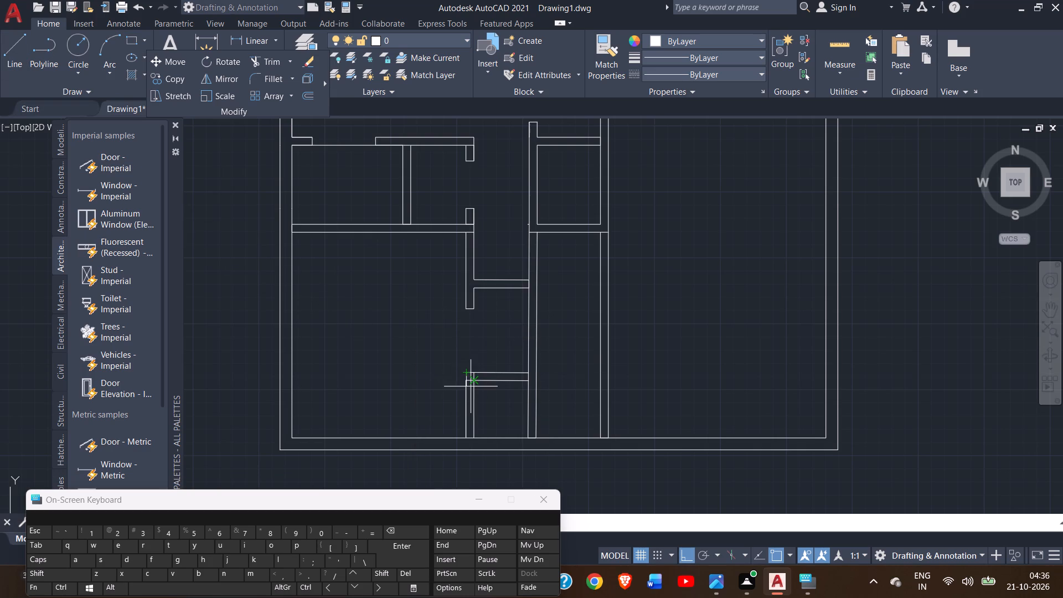
left_click_drag(471, 386, 463, 382)
left_click(463, 382)
right_click(463, 382)
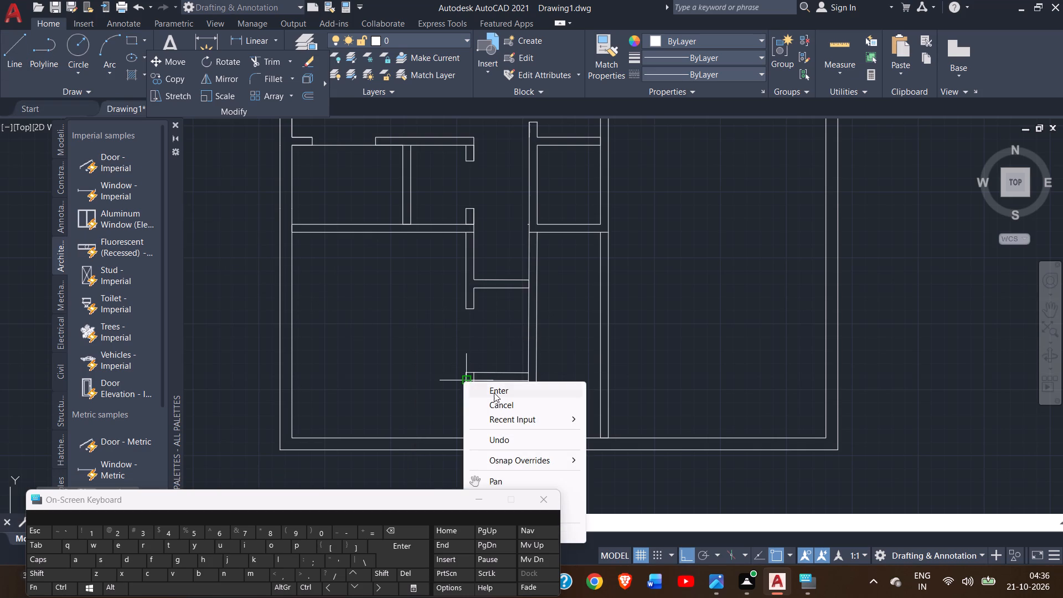
left_click(496, 395)
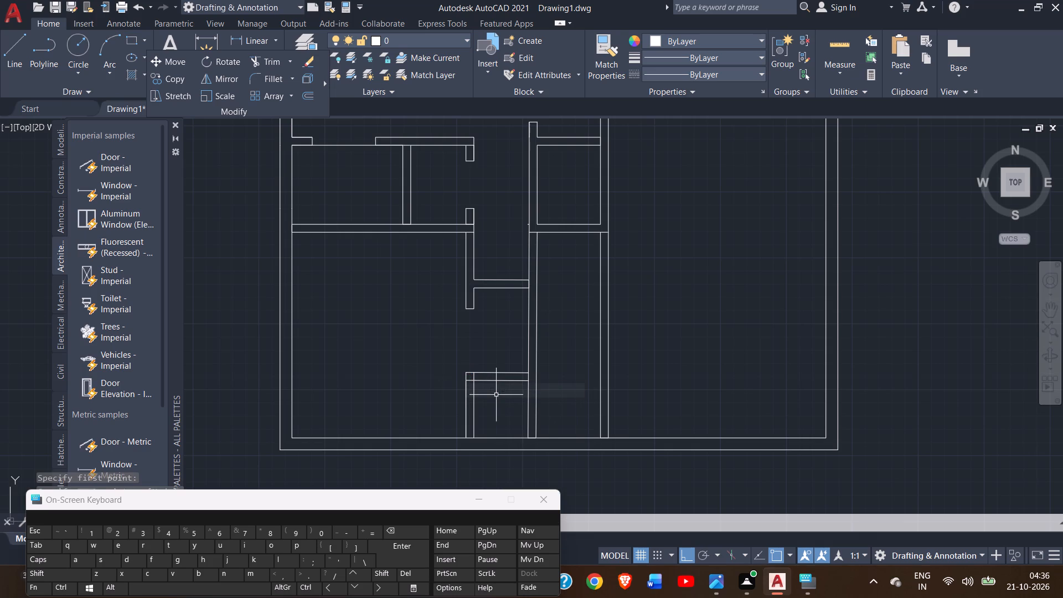
Trim the overlapping lines inside the cross wall's corner and the long partition's face where the cross wall joins it.
scroll(474, 378, "up", 2, "ctrl")
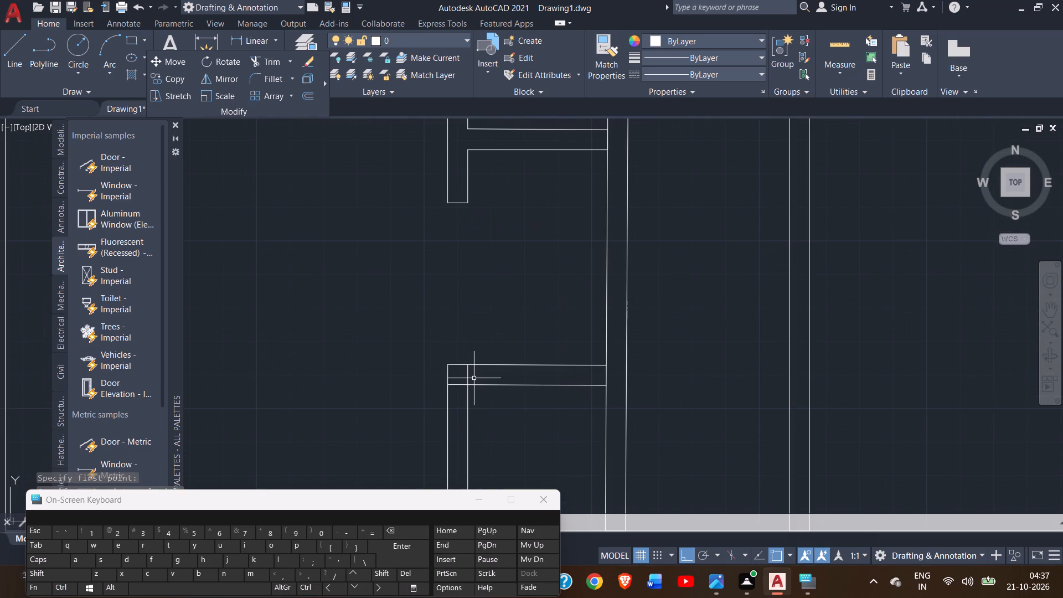
left_click_drag(270, 61, 470, 402)
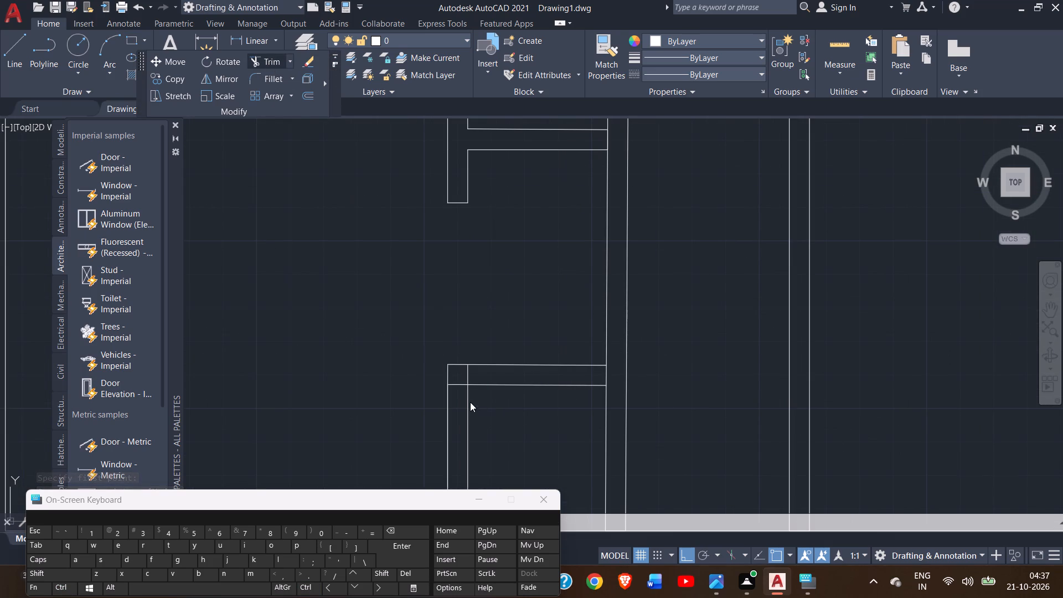
left_click_drag(470, 402, 456, 383)
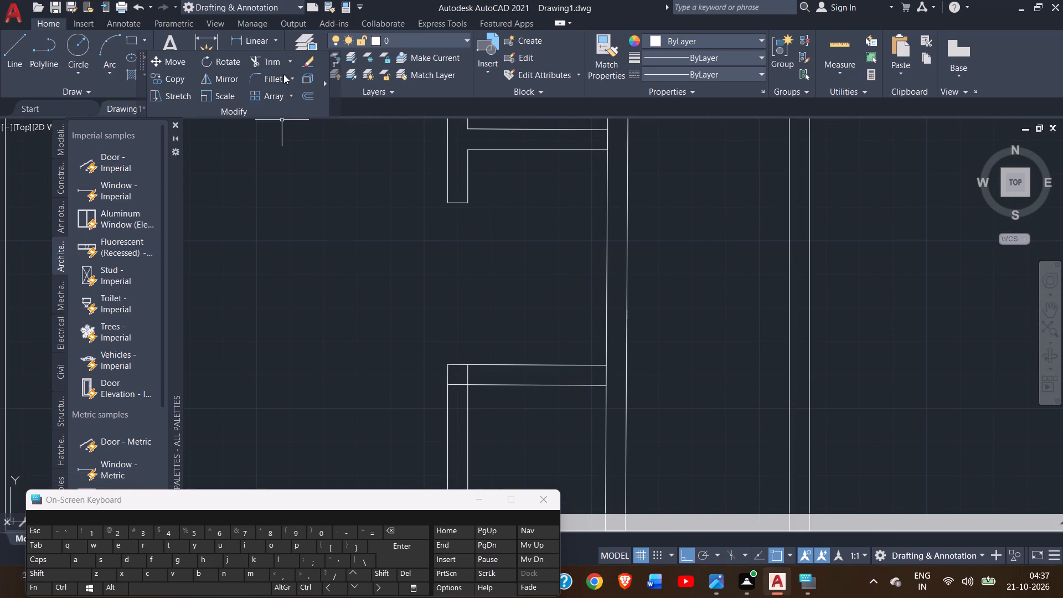
left_click(279, 61)
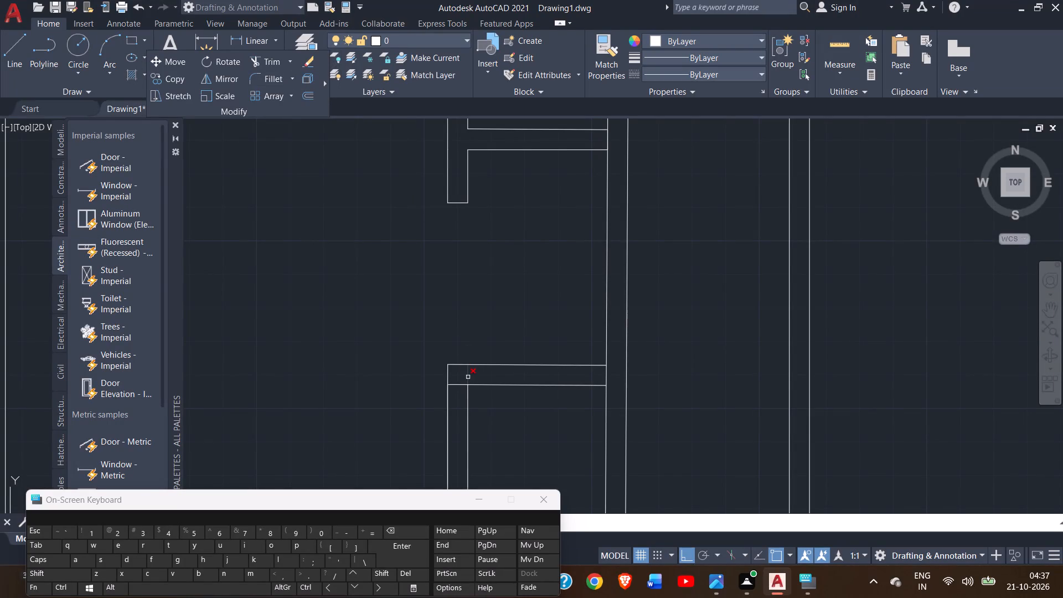
left_click_drag(468, 377, 461, 384)
left_click(461, 384)
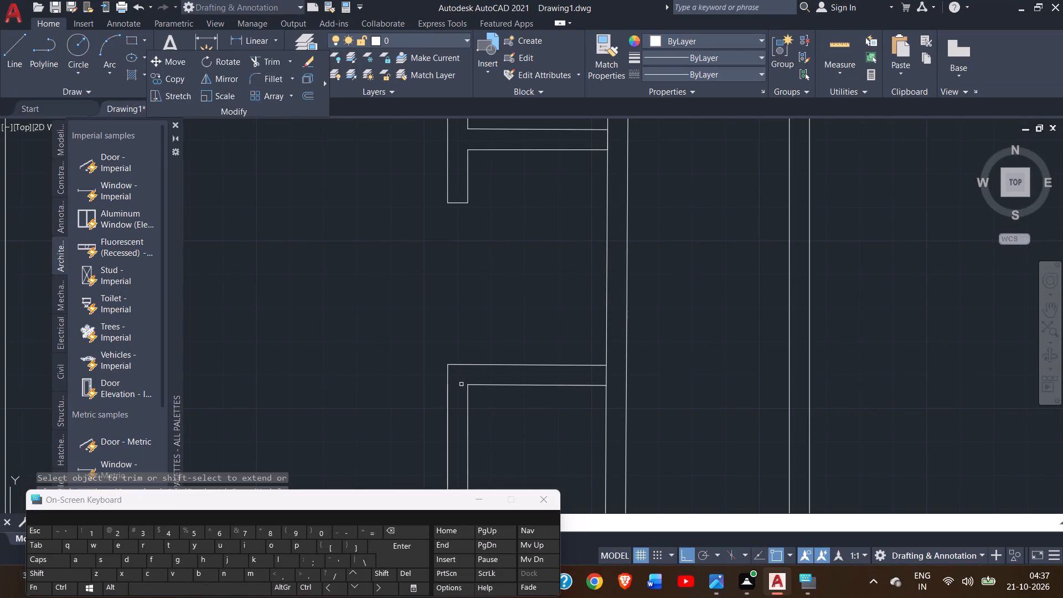
left_click(606, 378)
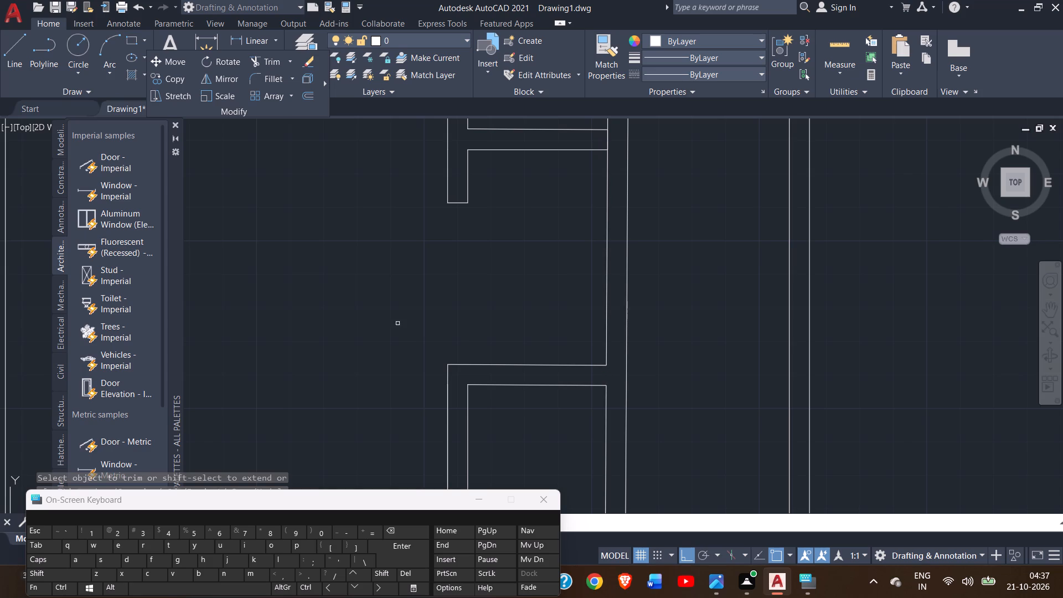
Trim away both face lines of the vertical wall running from the small room down to the bottom outer wall.
scroll(358, 297, "down", 1, "ctrl")
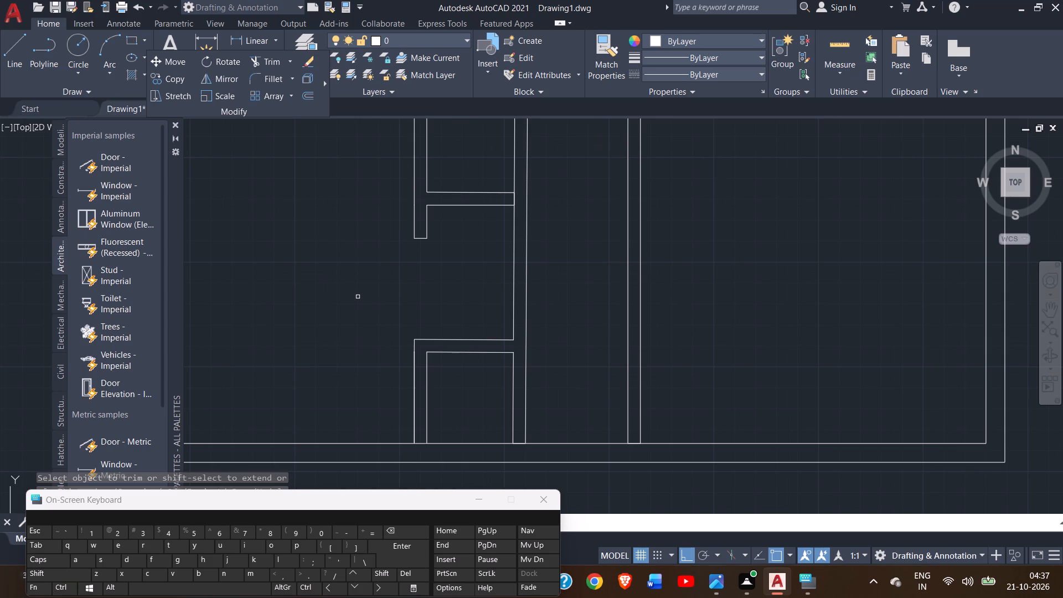
scroll(358, 296, "down", 2, "ctrl")
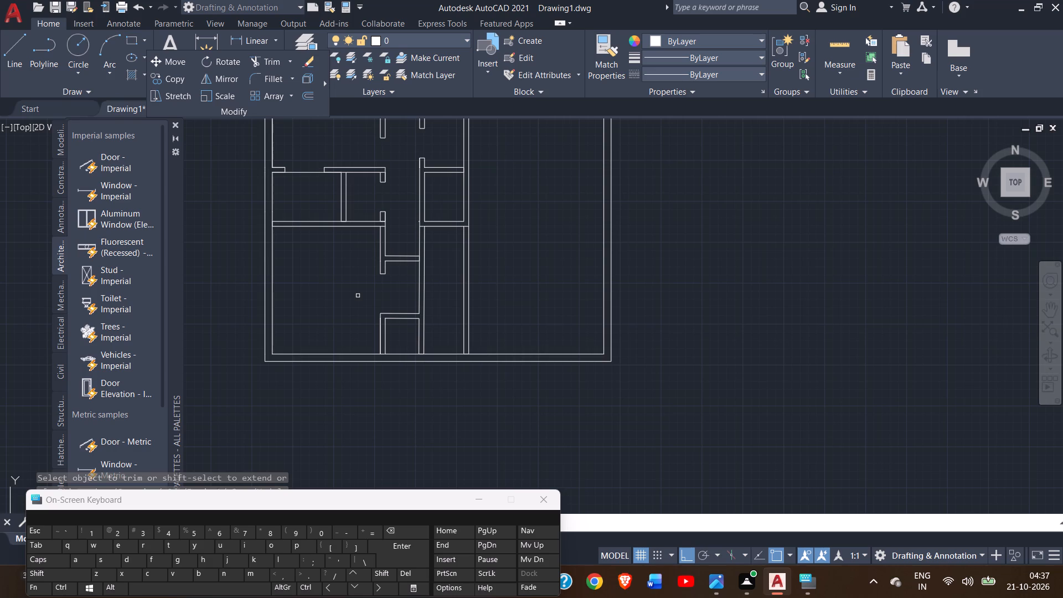
left_click(465, 257)
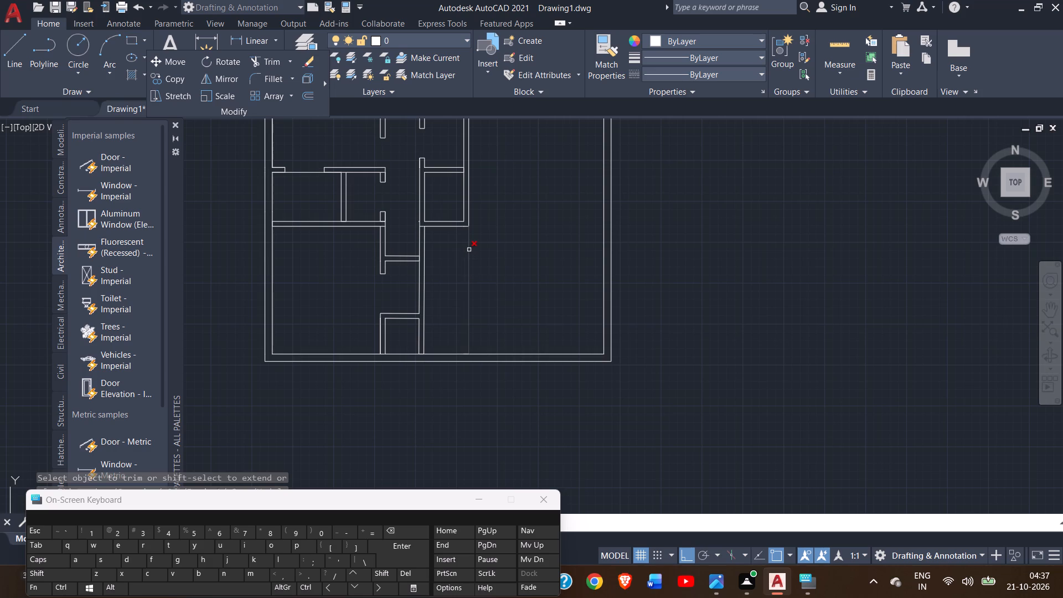
left_click(469, 250)
right_click(469, 250)
left_click(489, 256)
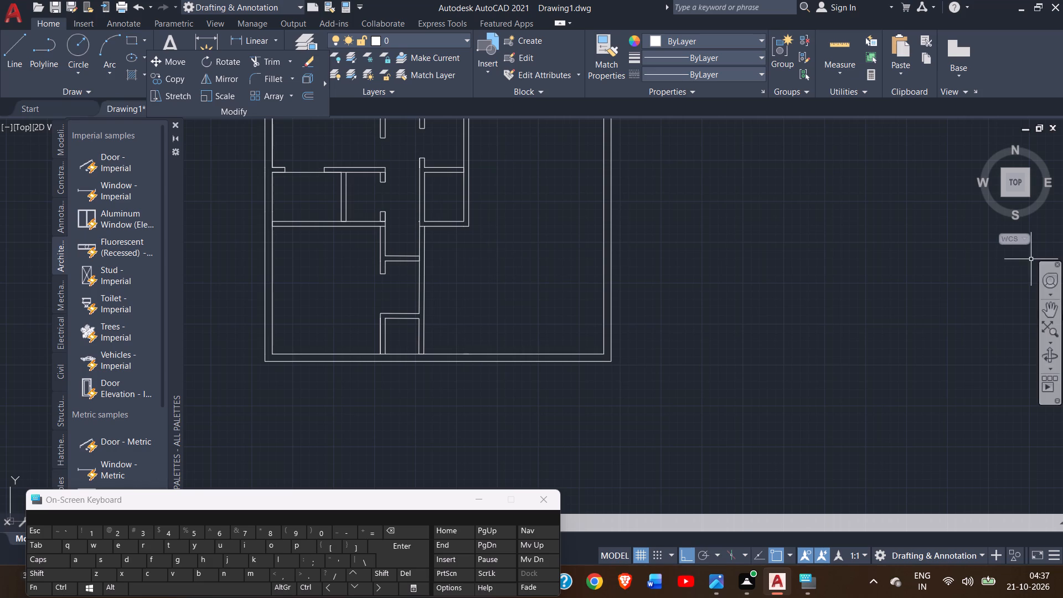
Draw a line from the upper-right room's top outer corner partway down the inner face of the right outer wall.
left_click(1044, 310)
left_click_drag(806, 292, 787, 383)
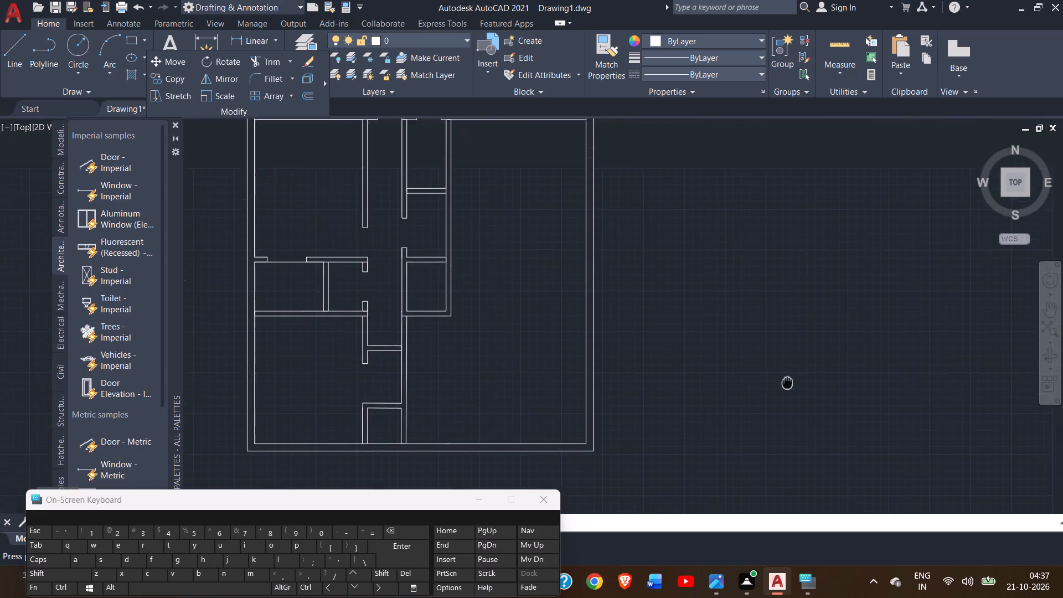
left_click_drag(787, 383, 859, 405)
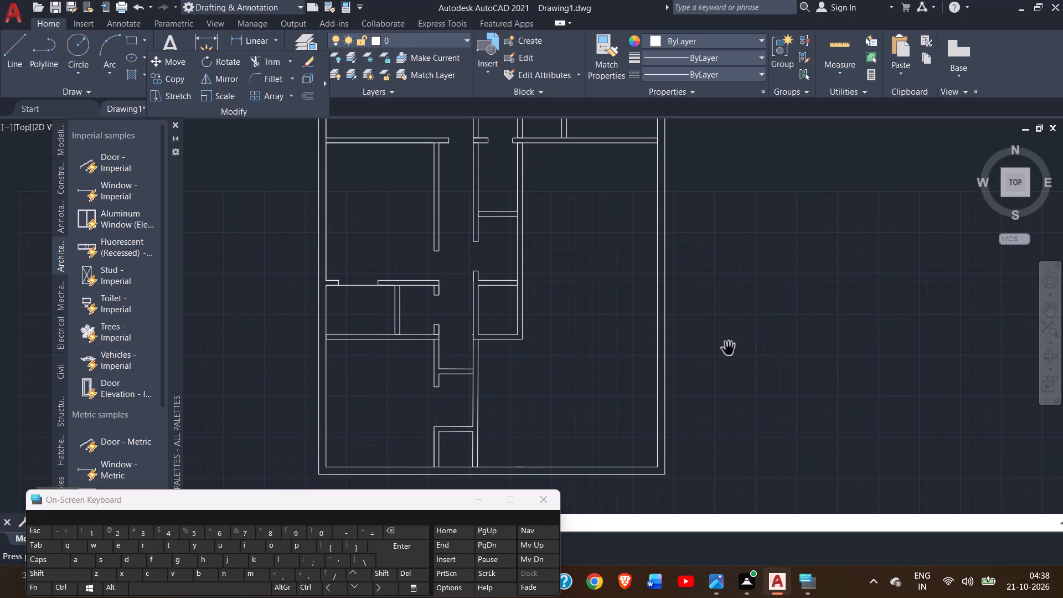
left_click_drag(730, 288, 729, 347)
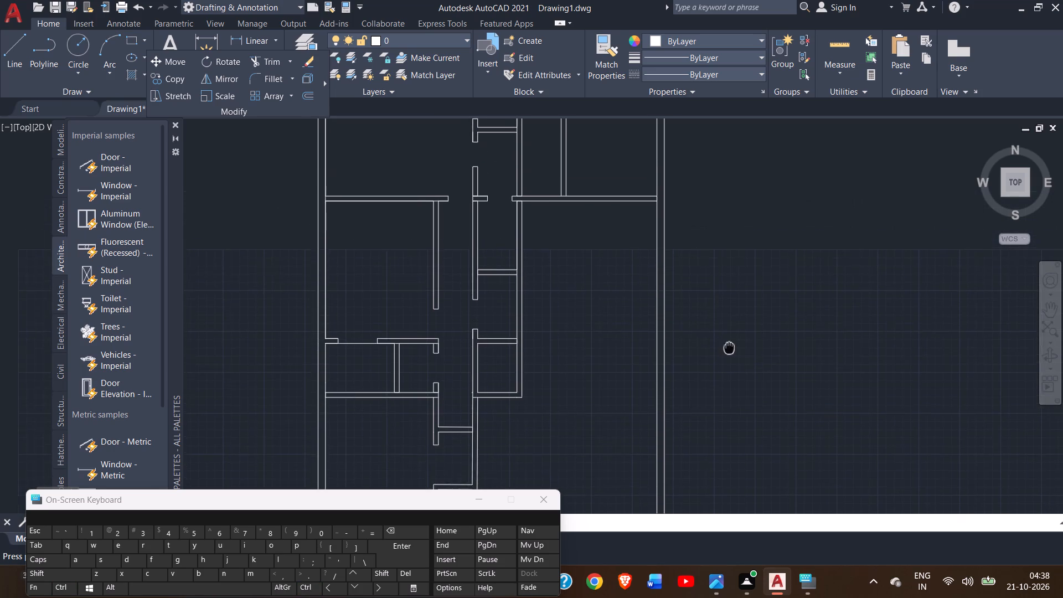
left_click_drag(729, 347, 736, 344)
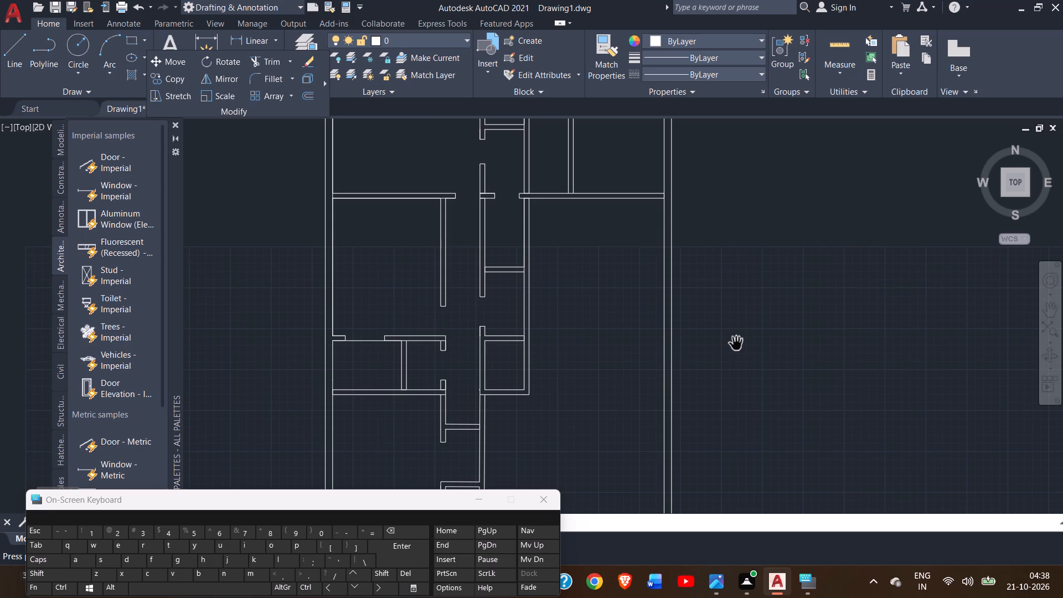
left_click_drag(732, 278, 731, 324)
left_click_drag(737, 238, 735, 270)
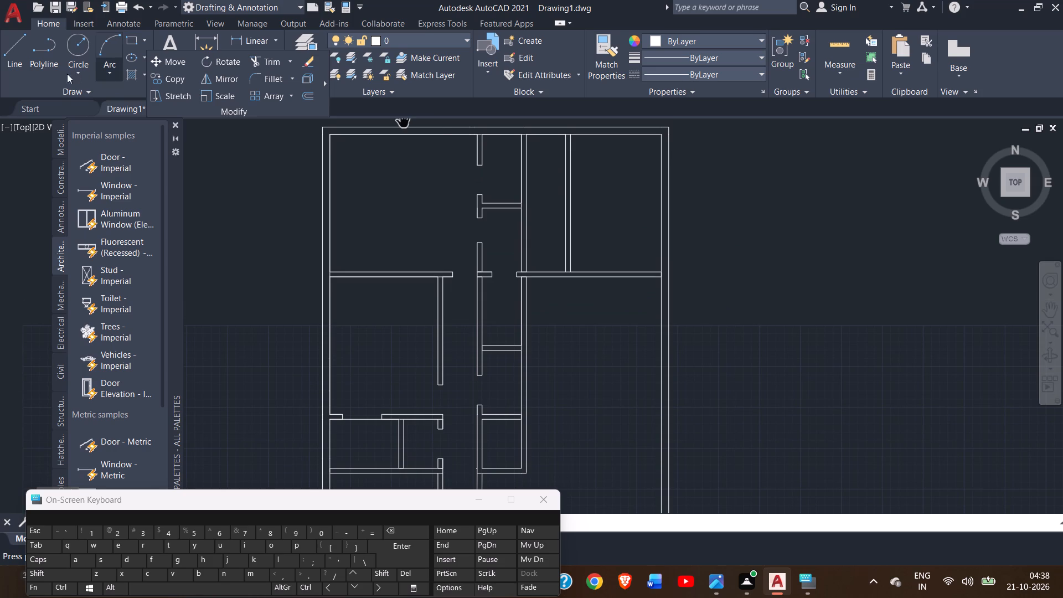
left_click(23, 30)
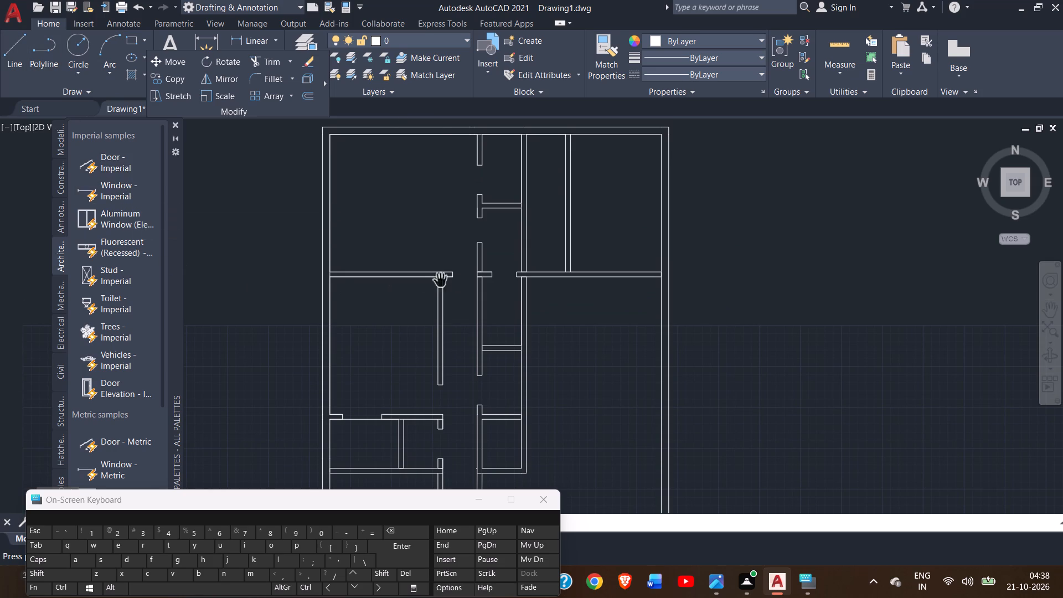
left_click(25, 41)
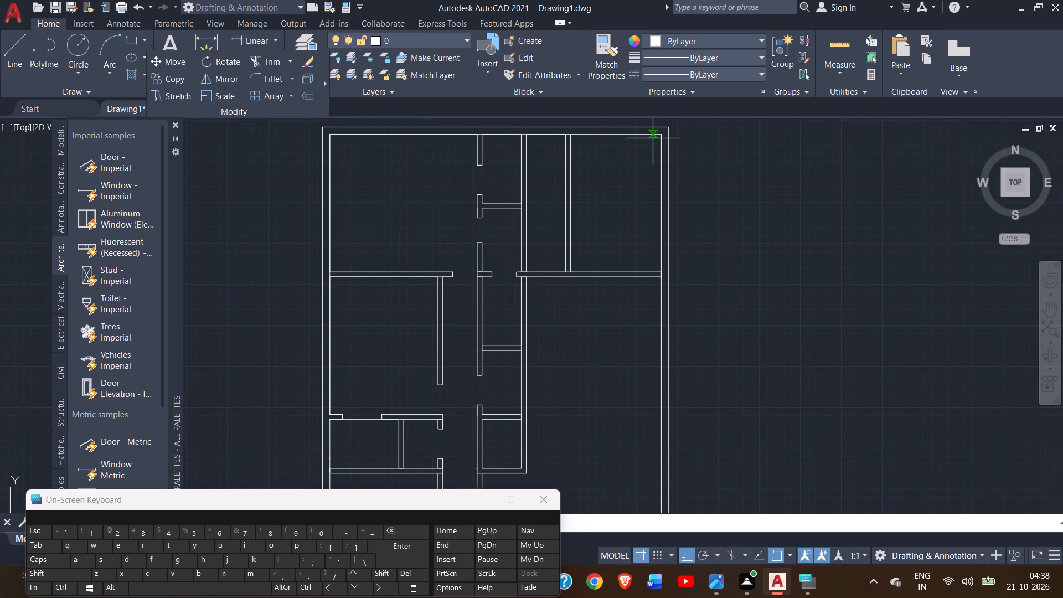
left_click(661, 136)
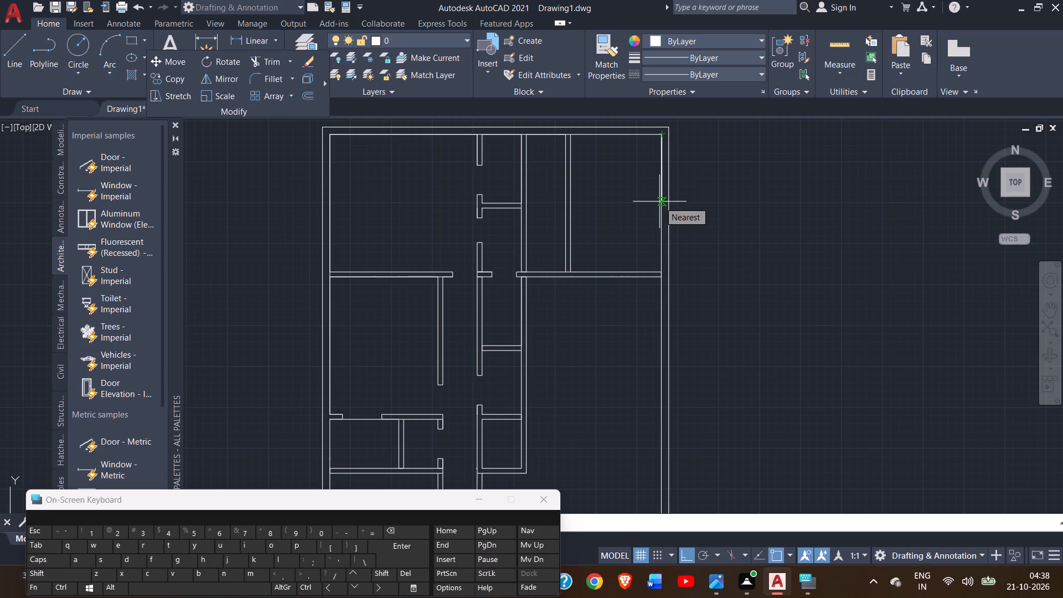
left_click(659, 202)
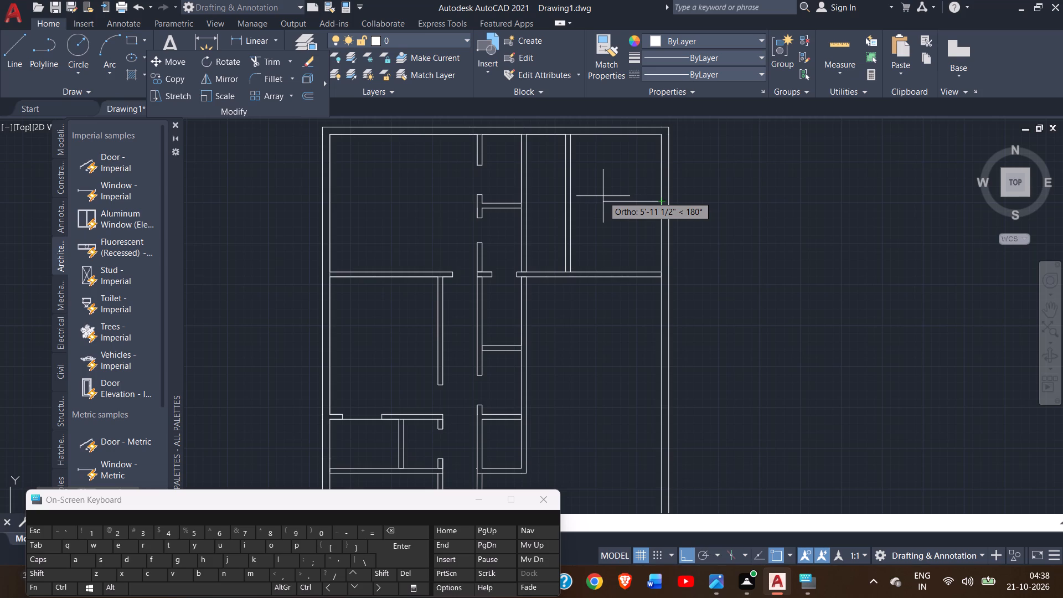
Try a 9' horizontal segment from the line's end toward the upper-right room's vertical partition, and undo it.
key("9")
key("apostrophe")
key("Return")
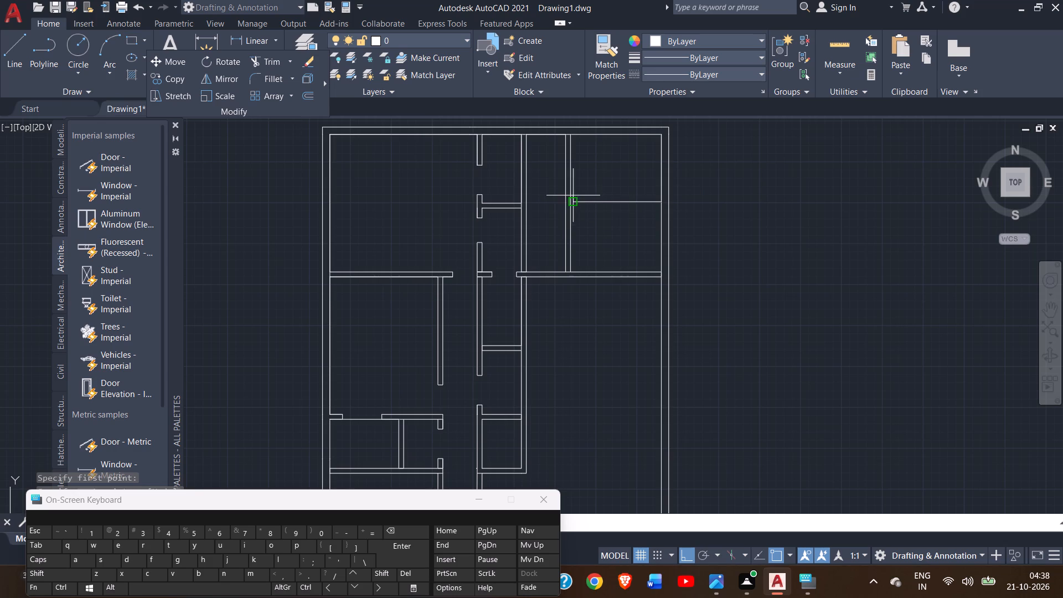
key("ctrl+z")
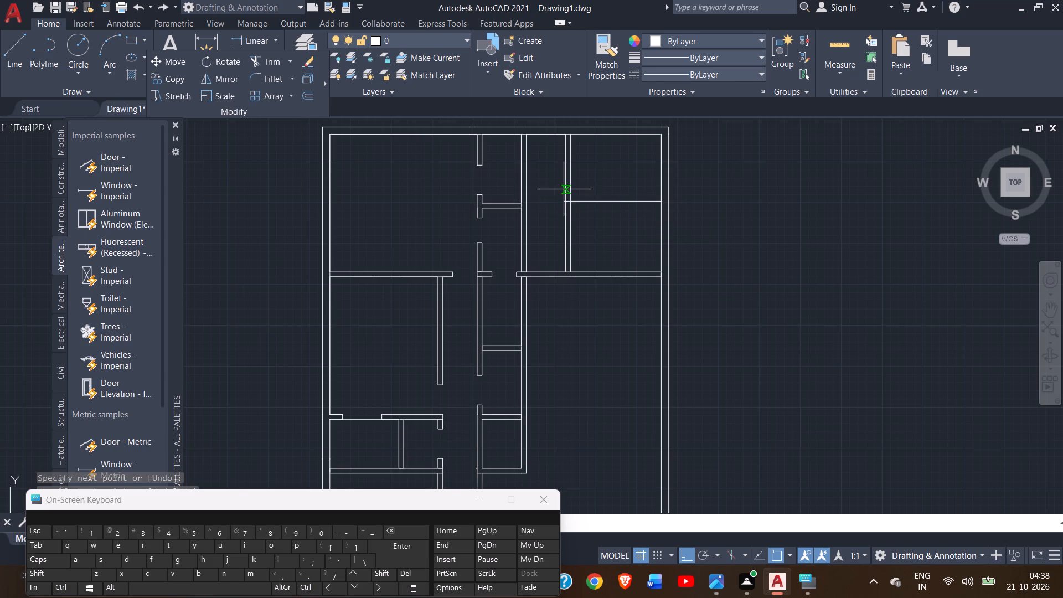
Draw the horizontal segment across the upper-right room to the near face of its vertical partition and end the line.
scroll(564, 189, "up", 2, "ctrl")
left_click(576, 223)
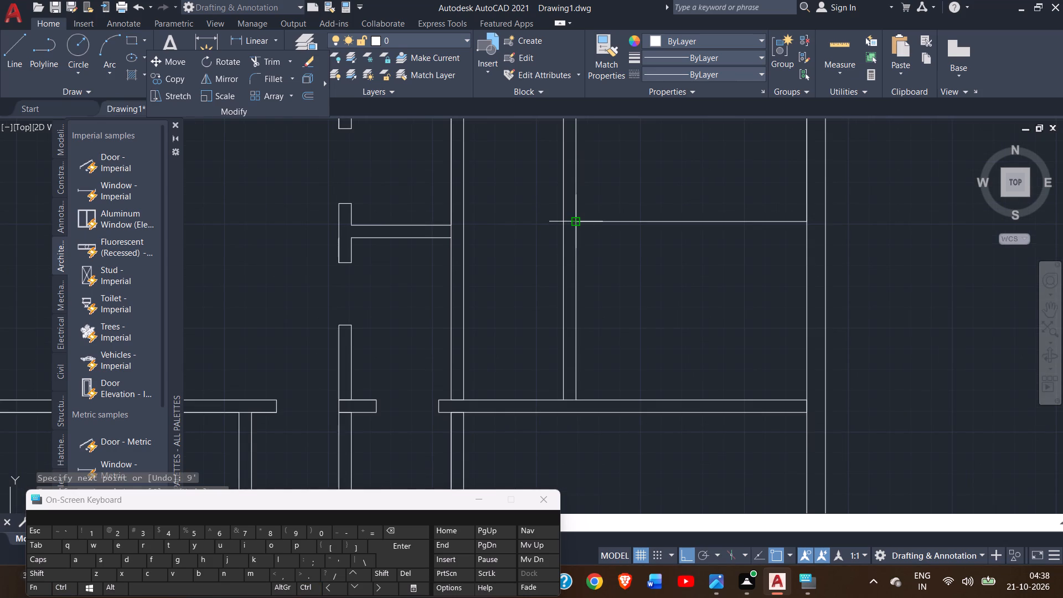
right_click(576, 223)
left_click(609, 235)
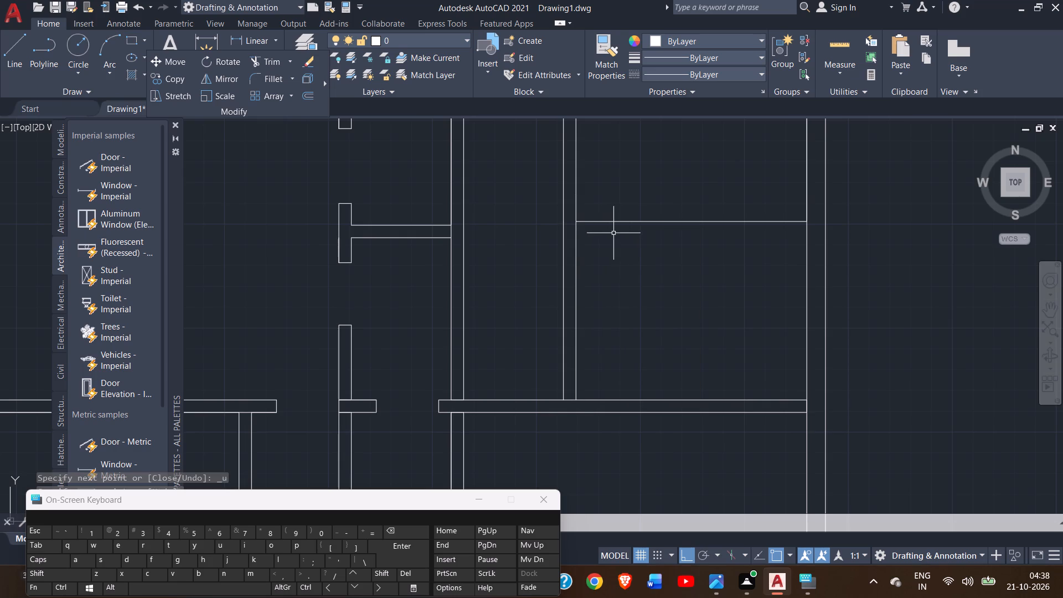
Offset the upper-right room's new horizontal line 6" downward to form the second face of the wall.
left_click(637, 220)
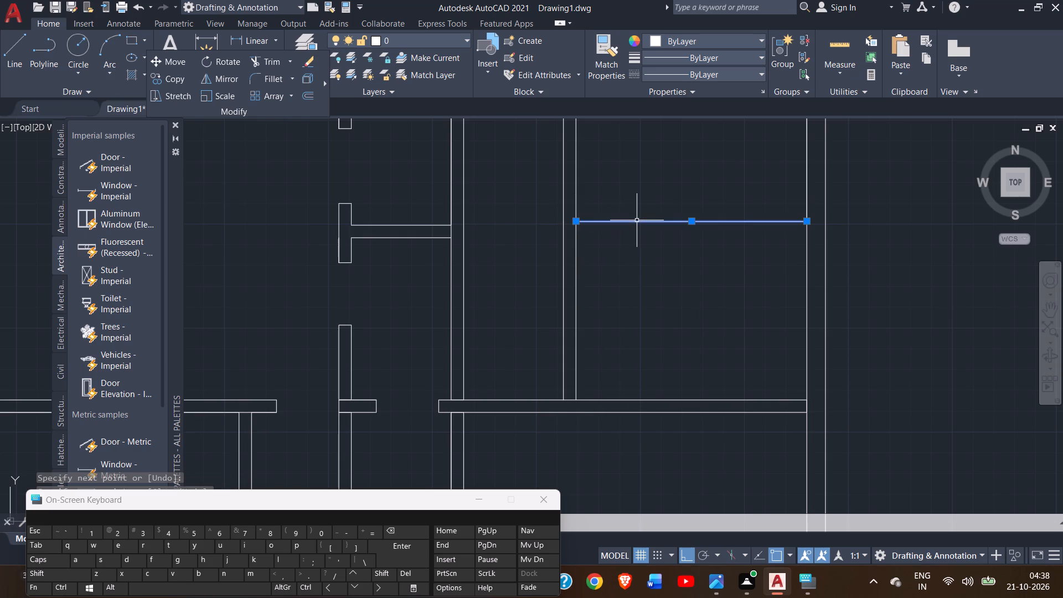
key("o")
type("ff")
key("Return")
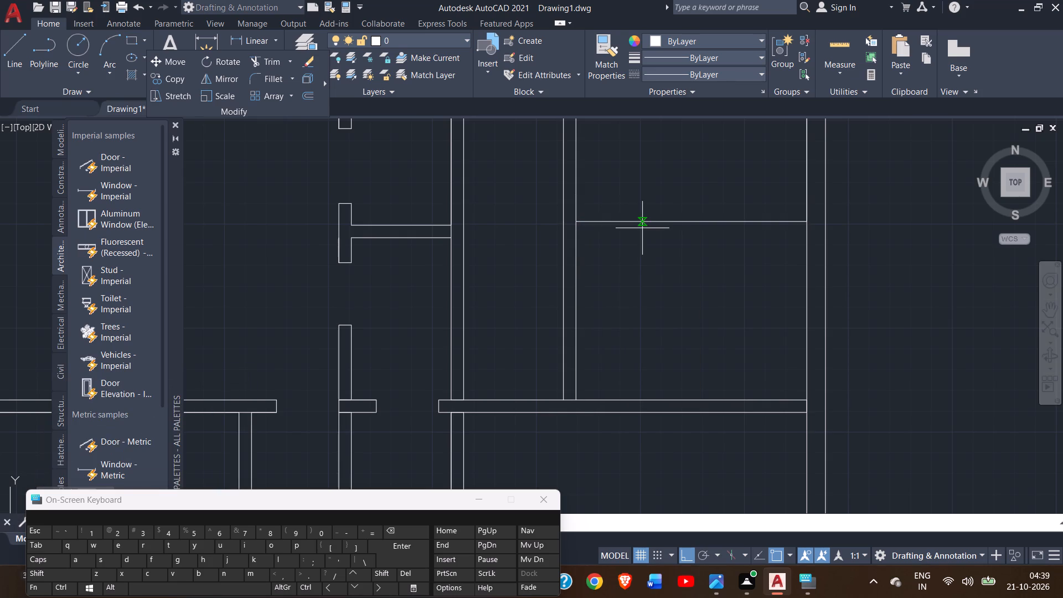
key("6")
key("shift+quotedbl")
key("Return")
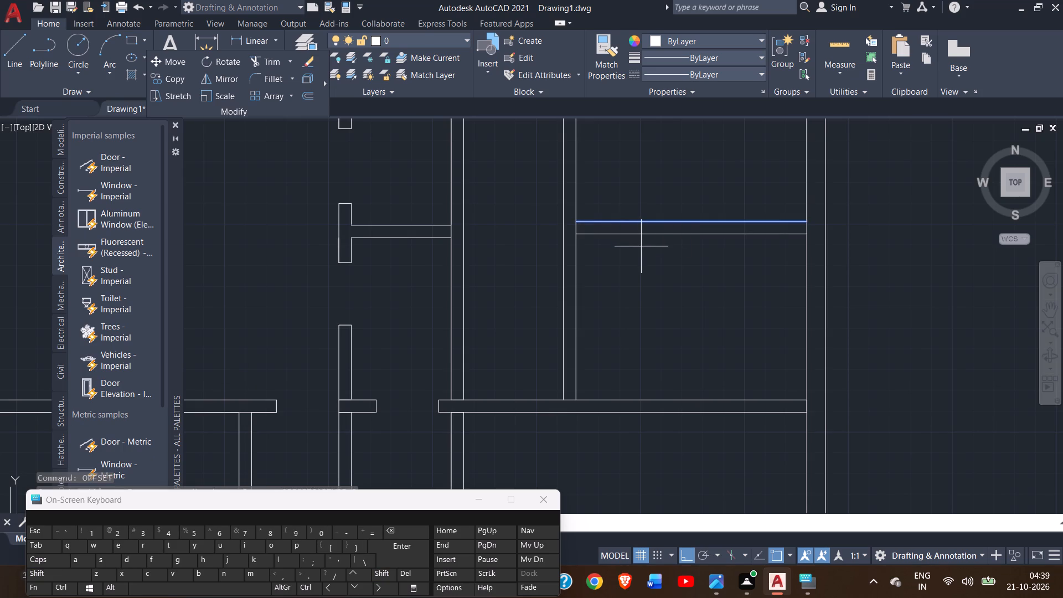
left_click(641, 246)
scroll(641, 246, "down", 2, "ctrl")
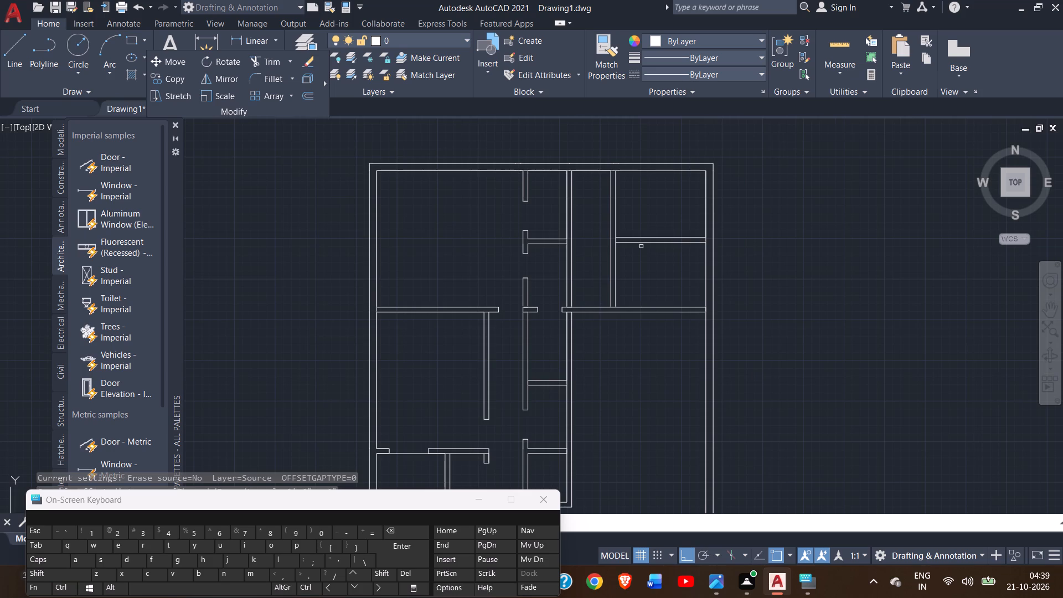
right_click(779, 203)
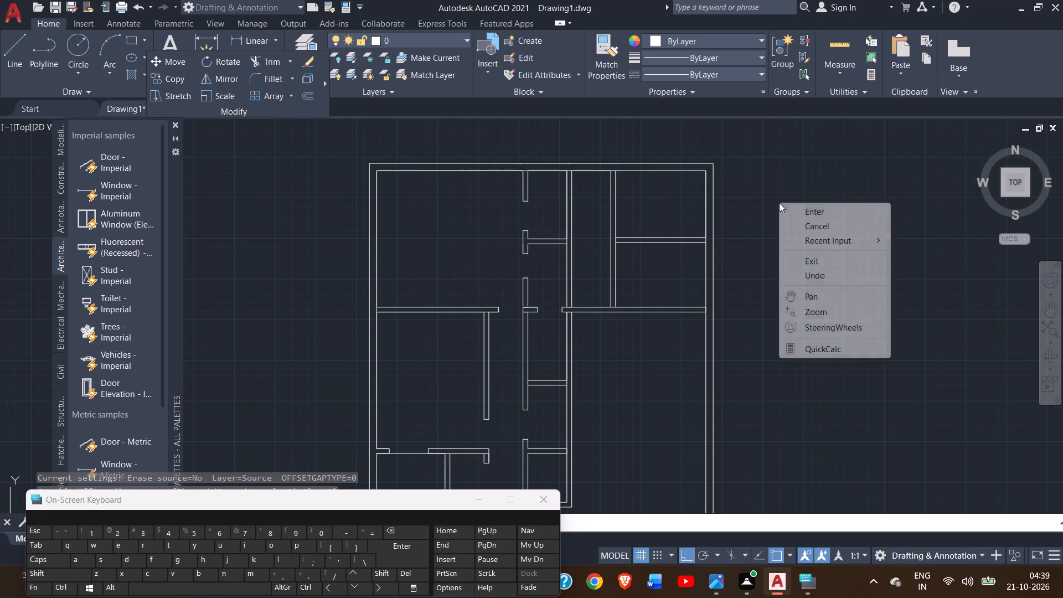
left_click(813, 214)
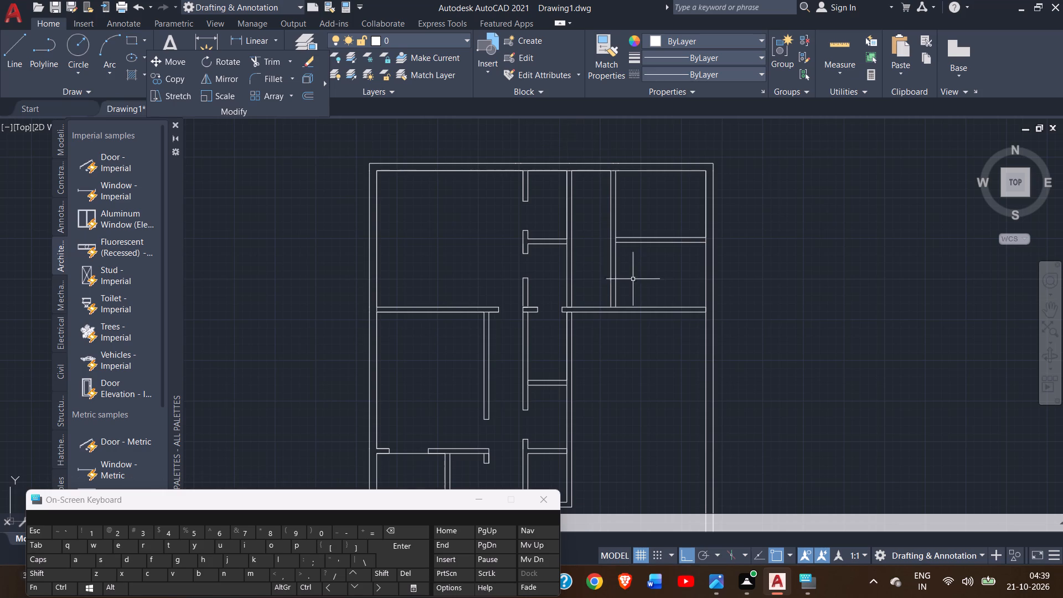
Draw a short line across the vertical partition's thickness, continuing the new horizontal wall's lower face to the partition's far face.
left_click_drag(12, 68, 509, 245)
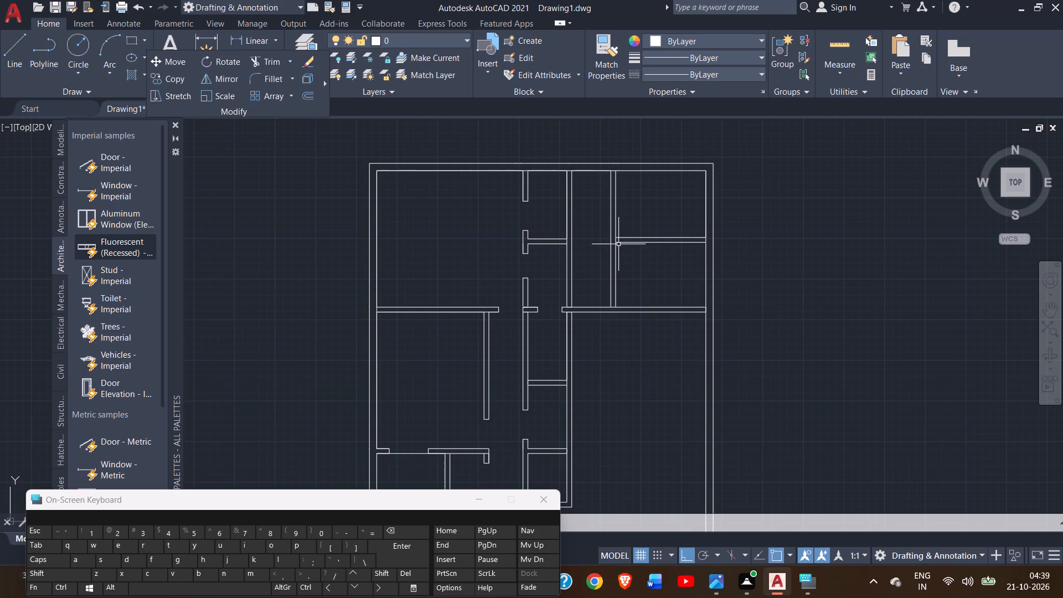
left_click(15, 54)
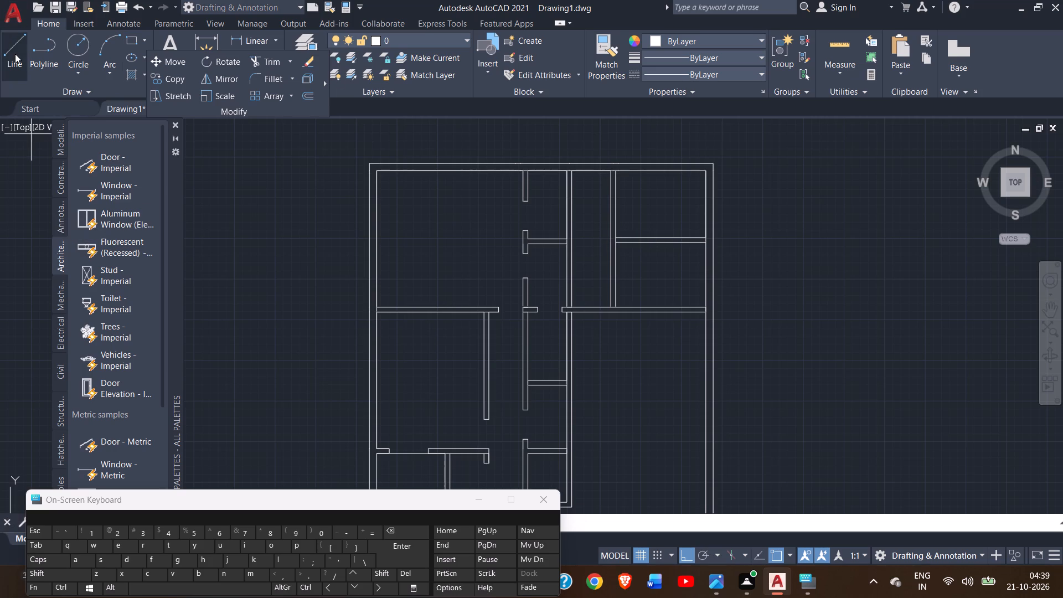
left_click(615, 244)
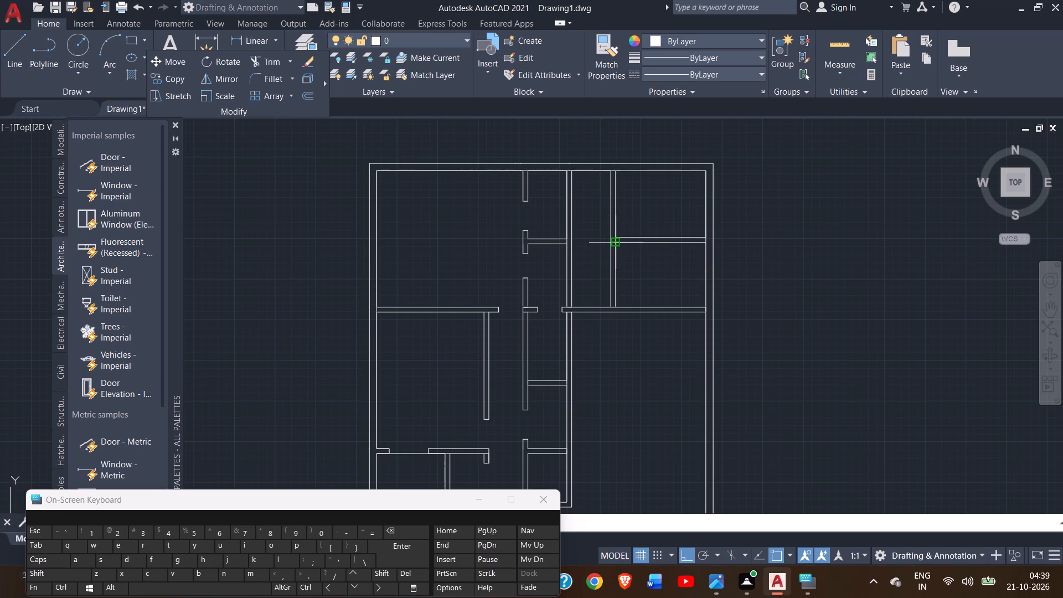
left_click(610, 244)
right_click(610, 244)
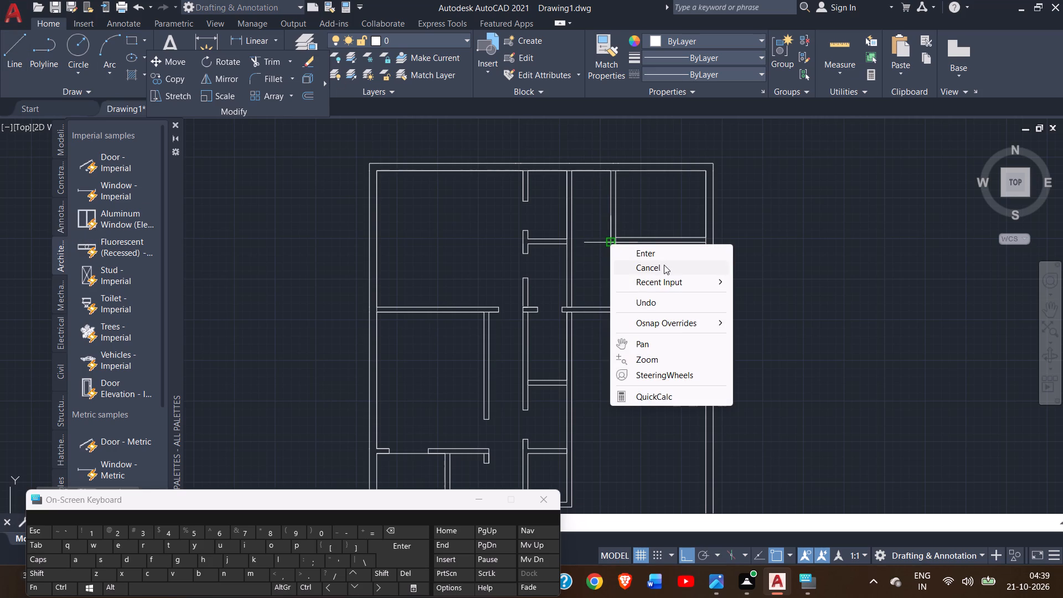
left_click(678, 255)
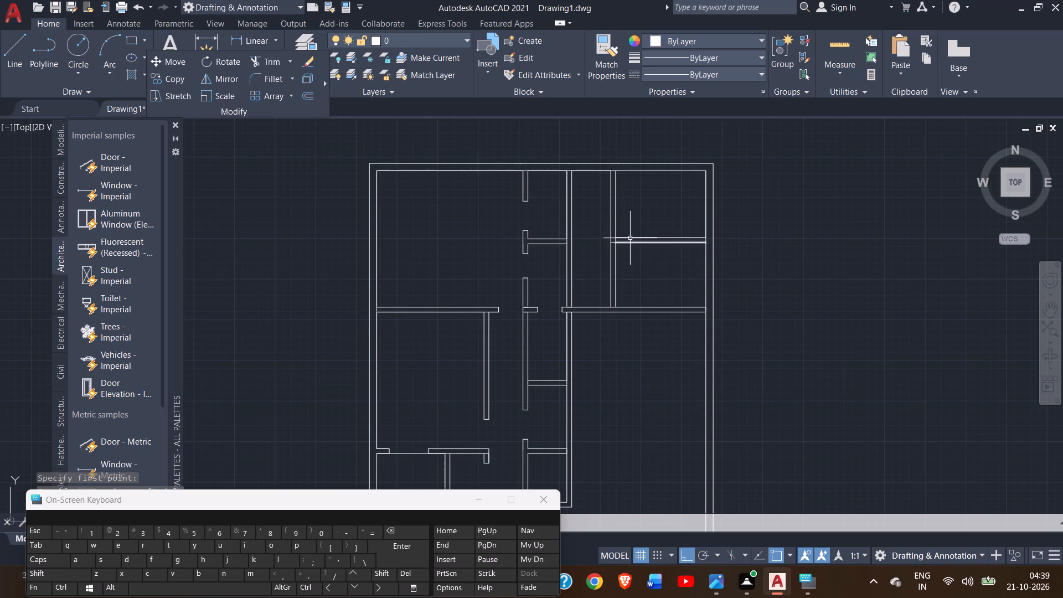
Trim away both faces of the upper-right vertical partition below the new horizontal wall.
scroll(626, 239, "up", 1, "ctrl")
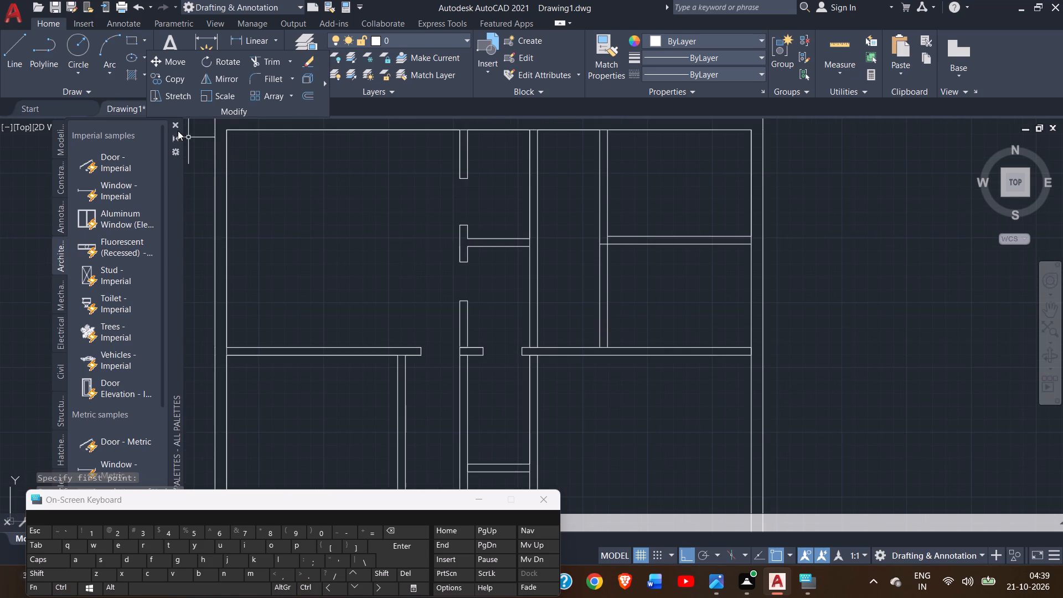
left_click(262, 58)
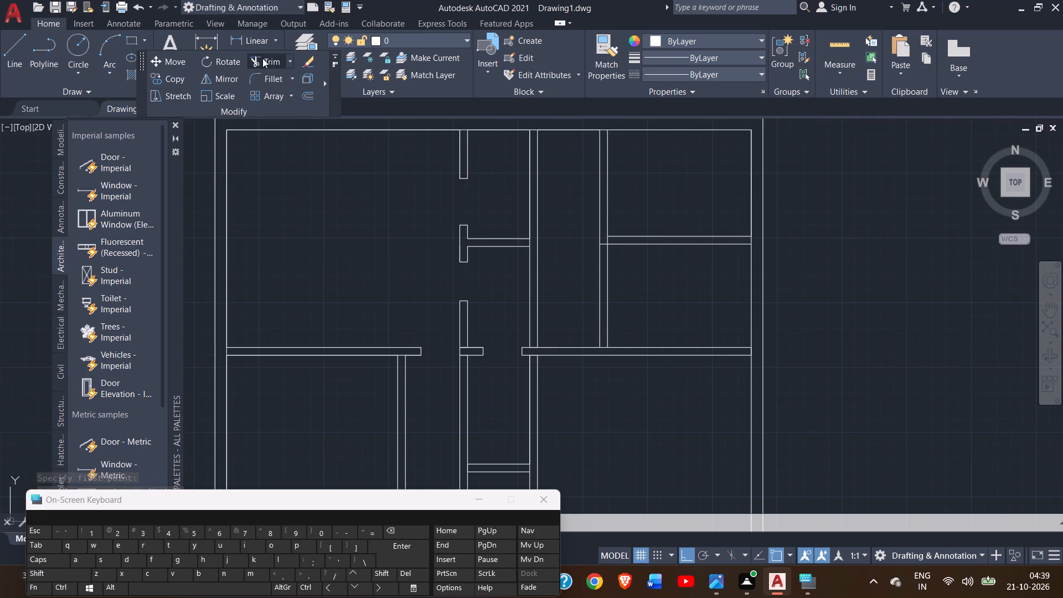
left_click_drag(620, 269, 578, 276)
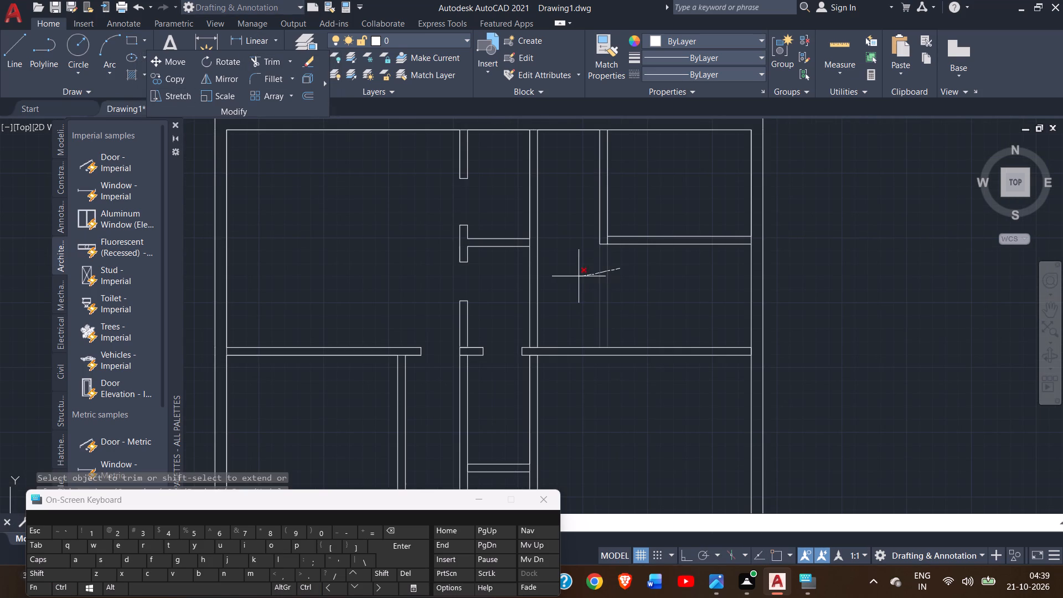
left_click_drag(578, 276, 576, 276)
left_click(576, 276)
scroll(576, 276, "up", 3, "ctrl")
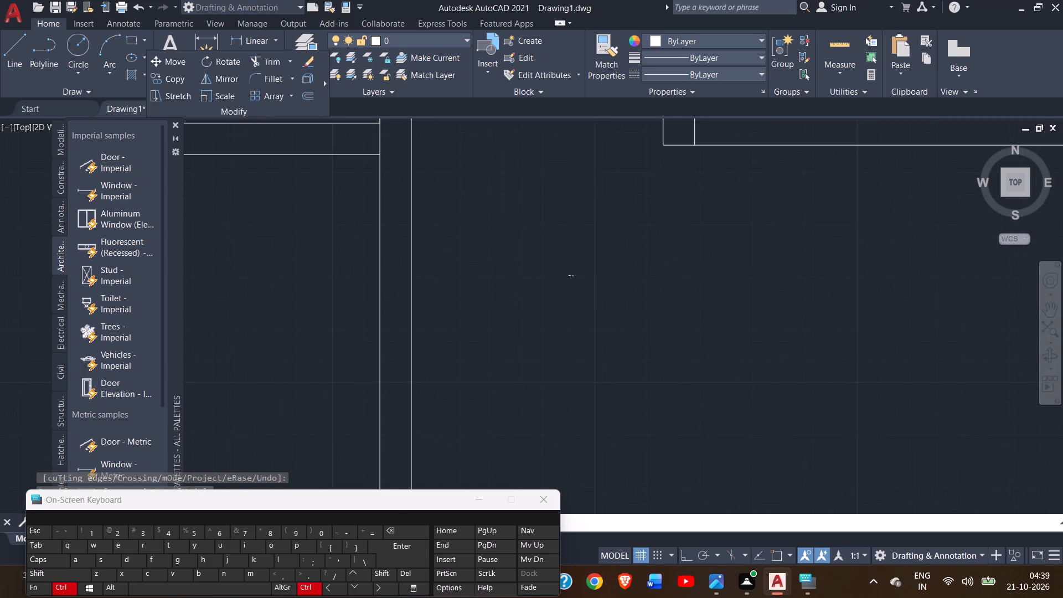
scroll(576, 276, "up", 1, "ctrl")
scroll(576, 276, "down", 4, "ctrl")
scroll(576, 276, "up", 2, "ctrl")
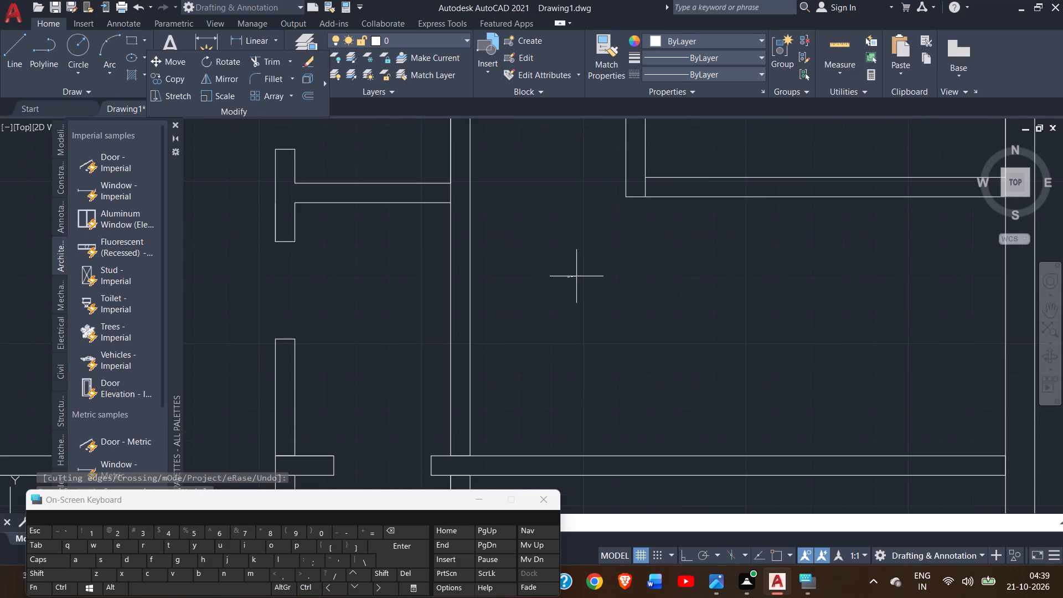
left_click(619, 252)
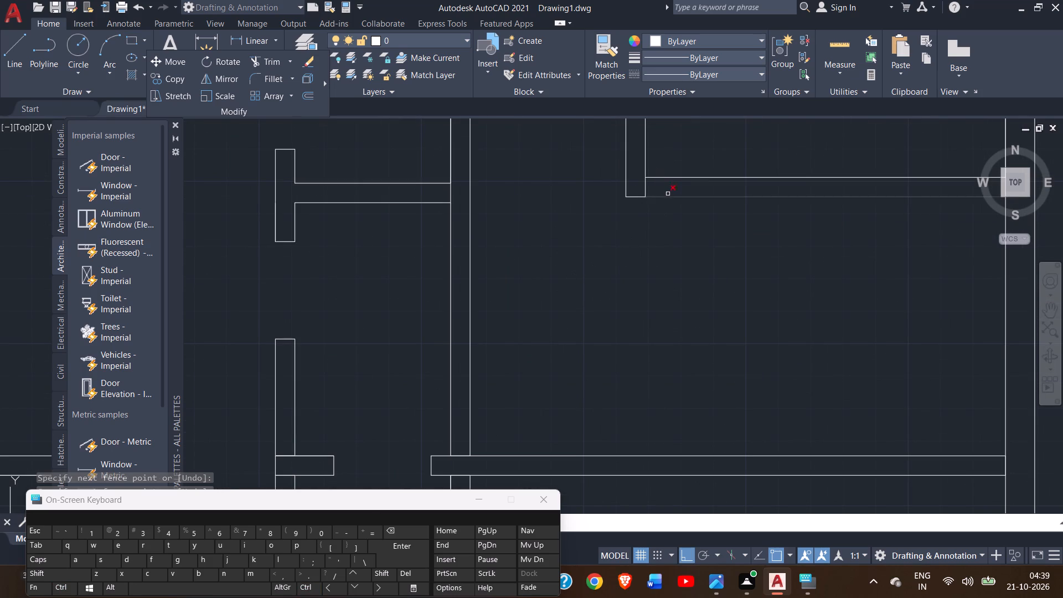
Trim the leftover partition face segment inside the corner where the vertical partition meets the new horizontal wall.
left_click_drag(660, 188, 639, 181)
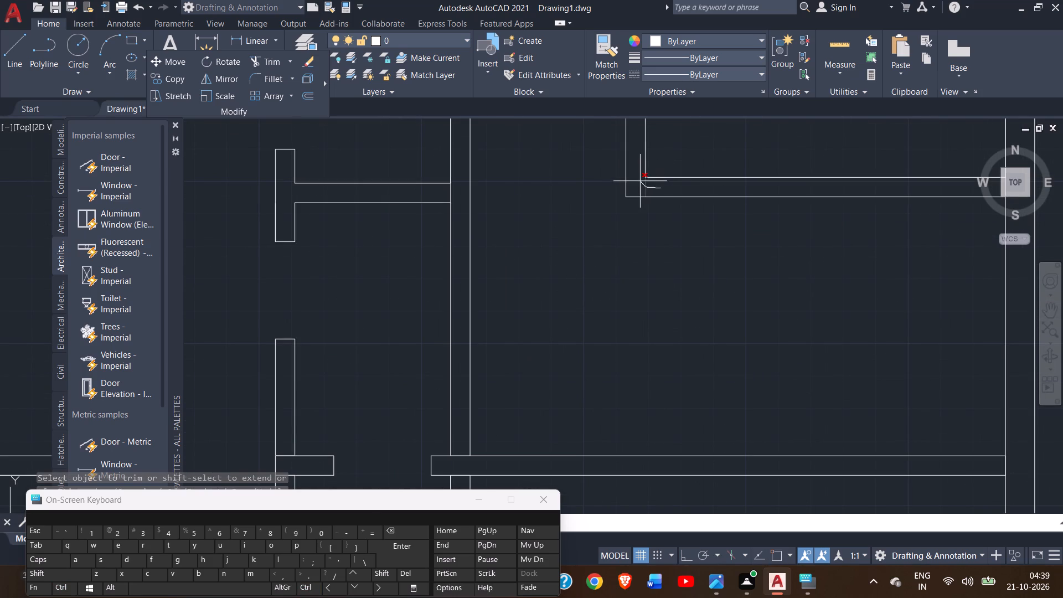
left_click_drag(639, 181, 638, 179)
left_click(638, 179)
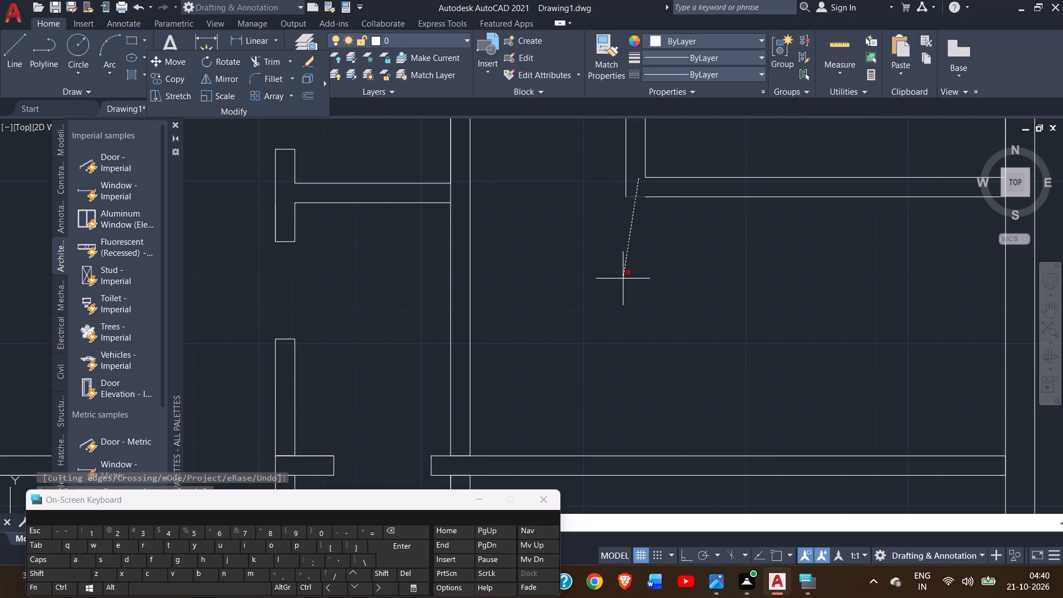
left_click(640, 187)
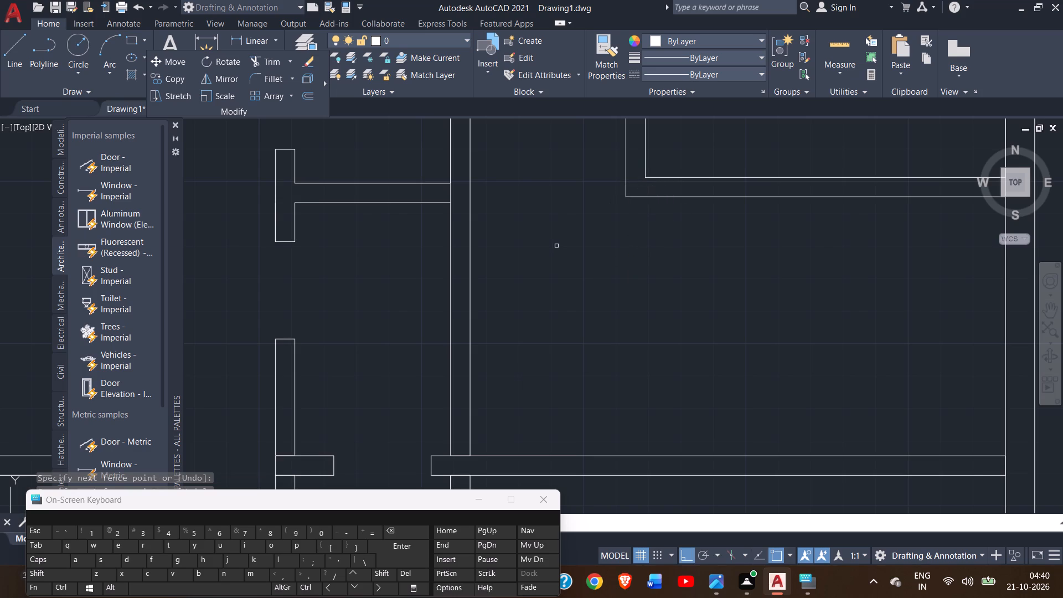
Trim the cross wall's upper and lower face lines where the long vertical partition passes through it.
left_click(463, 456)
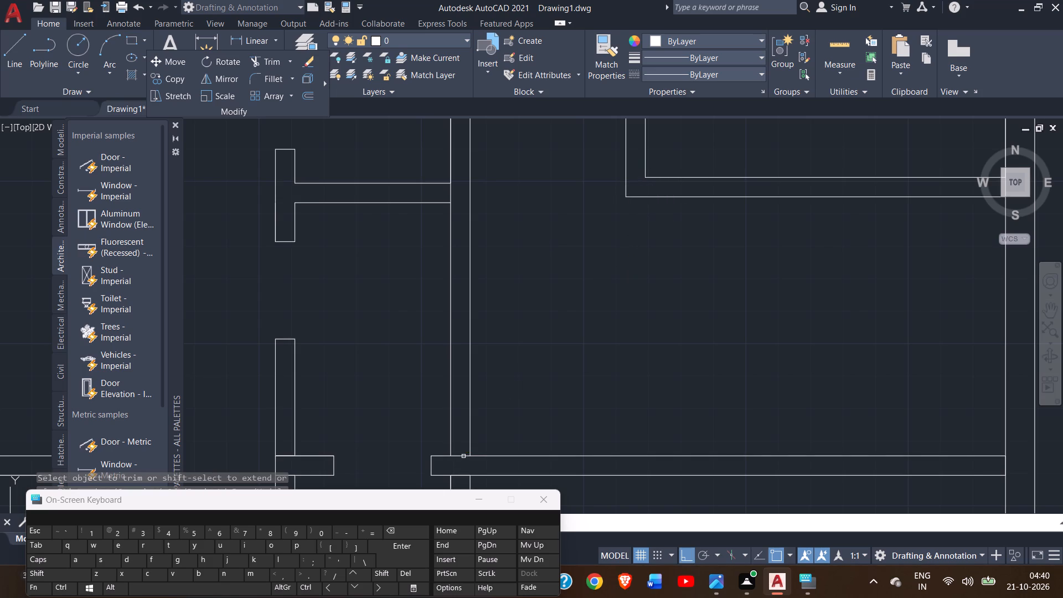
left_click_drag(461, 437, 461, 462)
left_click(461, 462)
left_click_drag(461, 468, 461, 485)
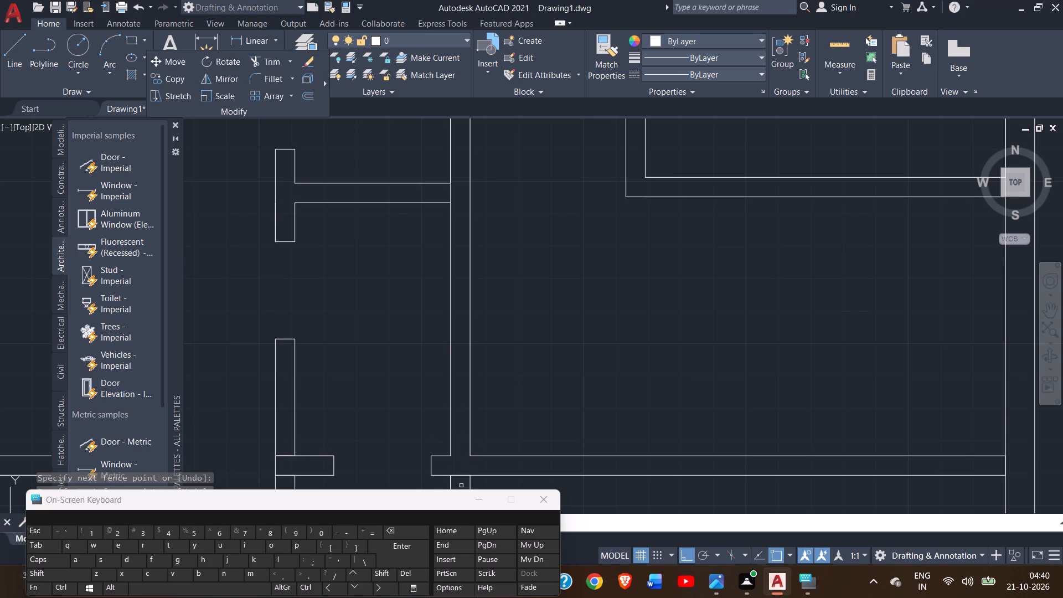
left_click(461, 466)
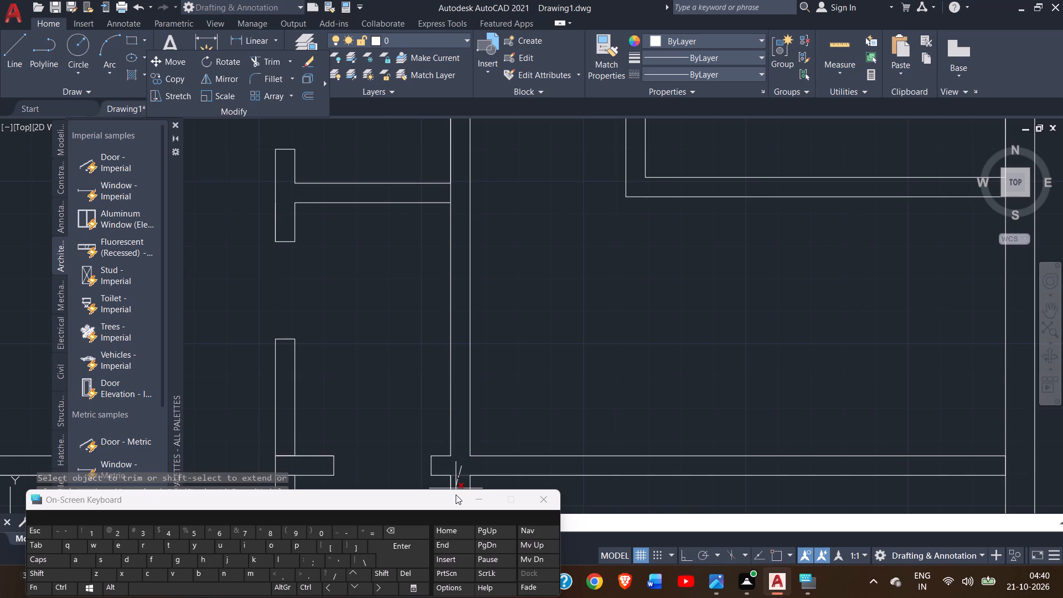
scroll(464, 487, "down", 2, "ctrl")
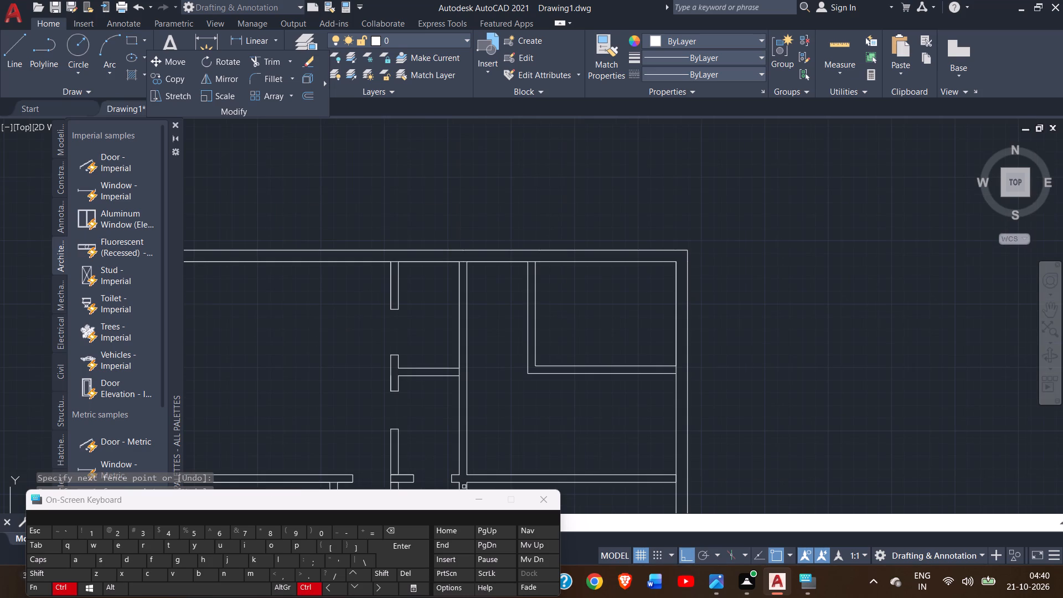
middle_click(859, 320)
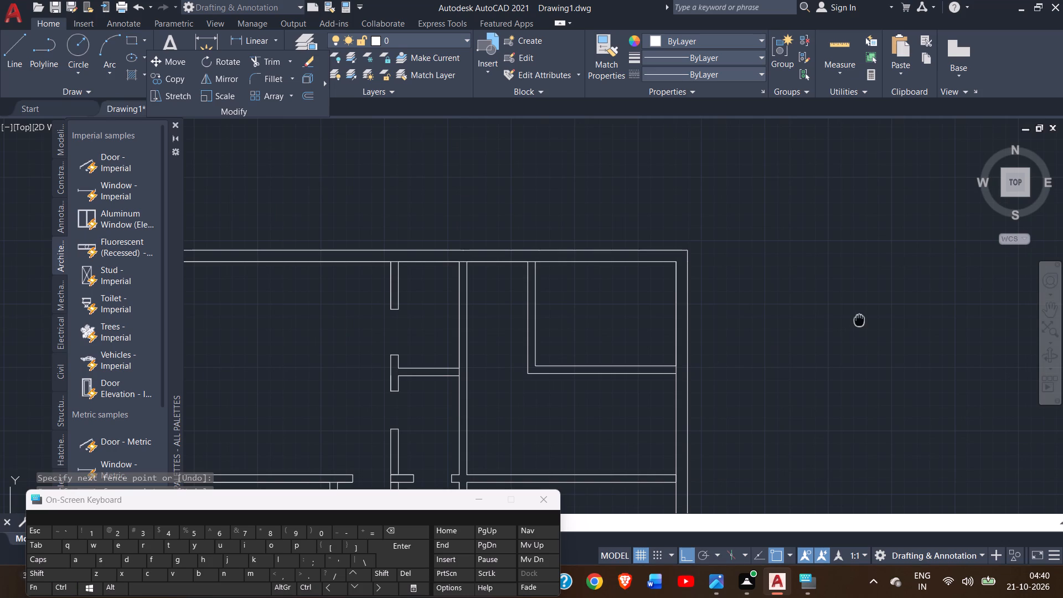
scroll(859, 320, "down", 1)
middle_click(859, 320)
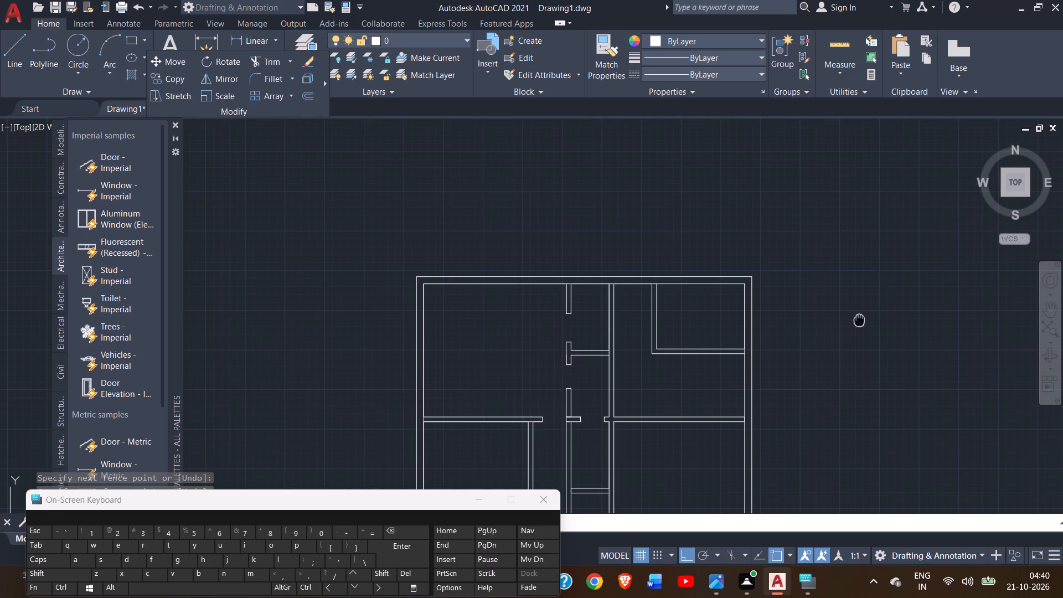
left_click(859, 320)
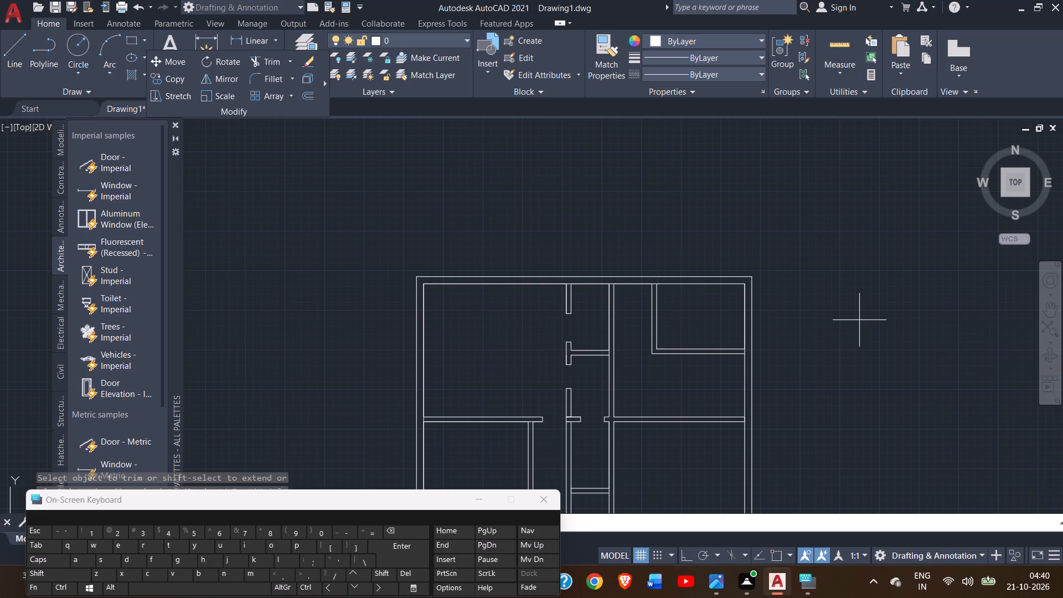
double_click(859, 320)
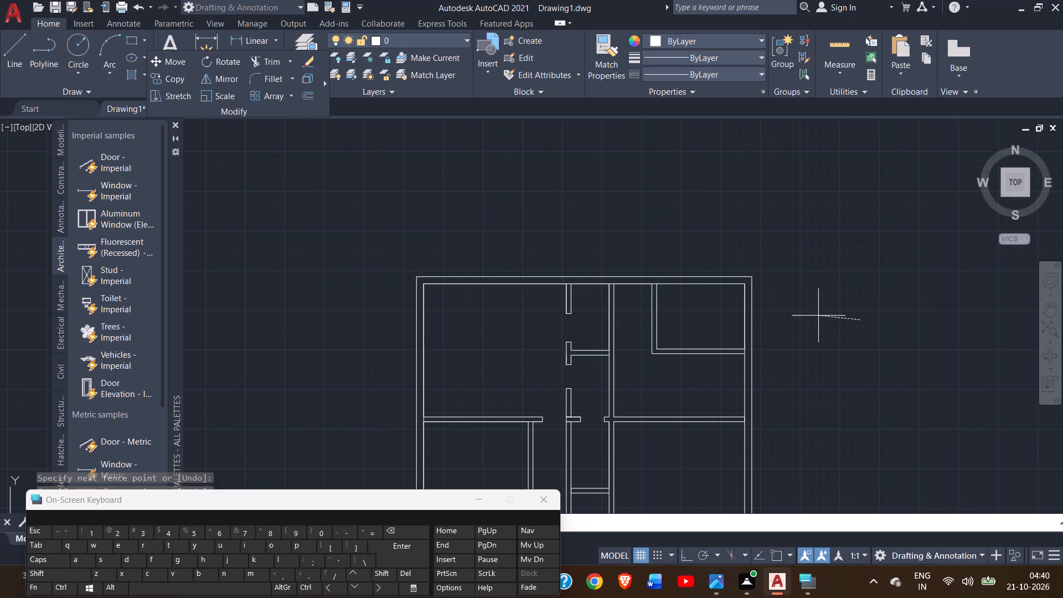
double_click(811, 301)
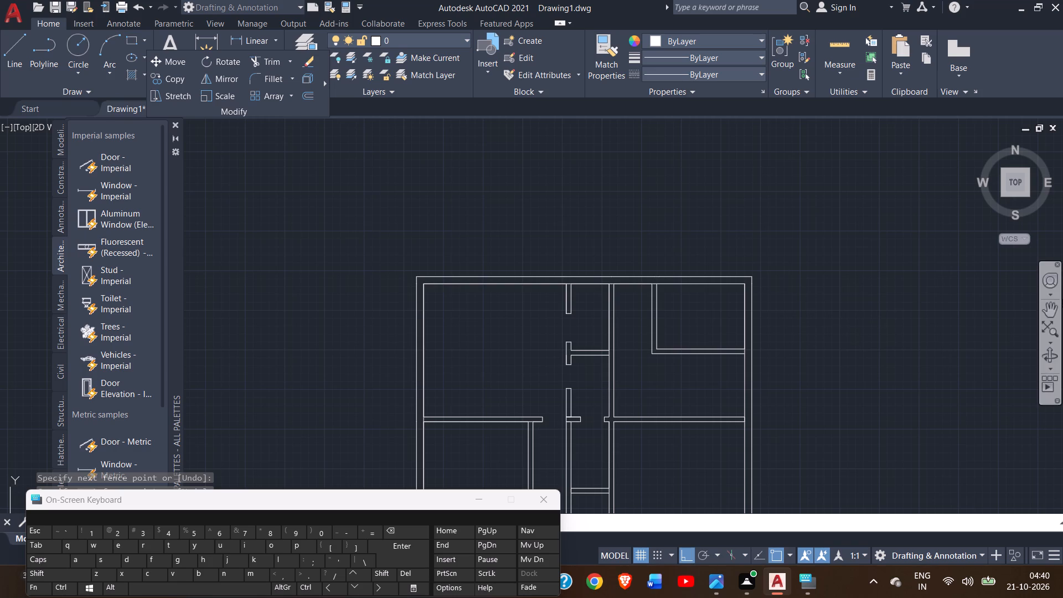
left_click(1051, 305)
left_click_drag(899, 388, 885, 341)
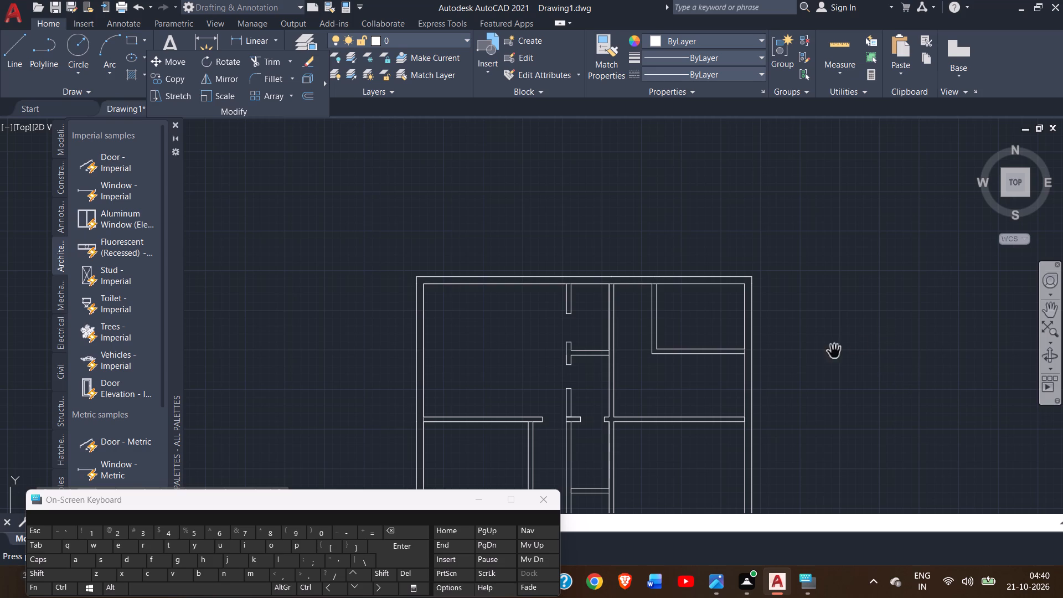
Draw a 6" thick horizontal wall from the long vertical partition to the outer wall, in line with the small room's upper wall.
left_click_drag(818, 352, 814, 329)
left_click_drag(755, 354, 819, 352)
left_click_drag(819, 352, 818, 321)
left_click_drag(818, 321, 734, 259)
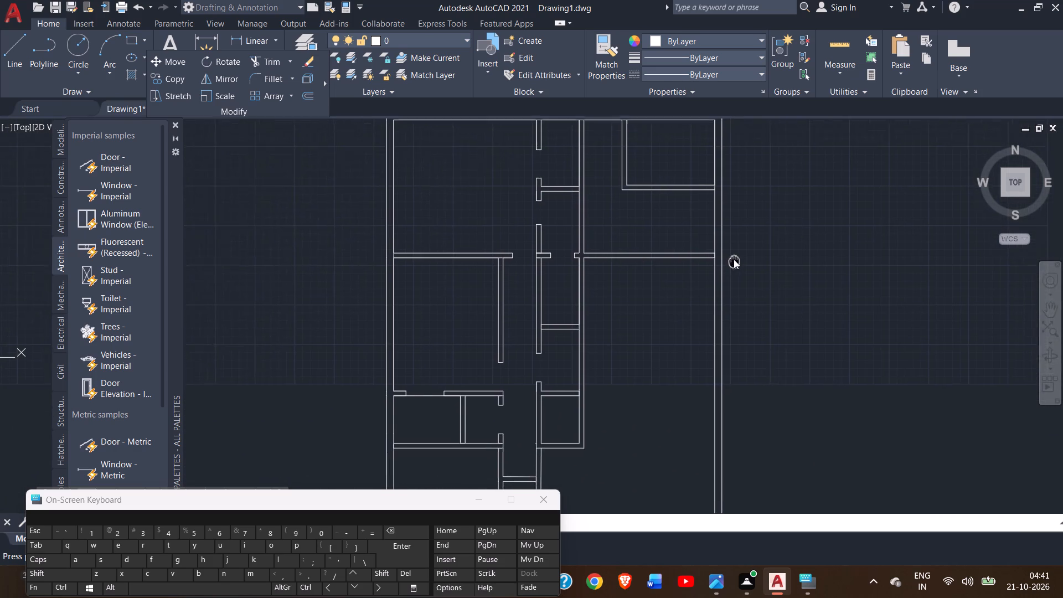
left_click_drag(734, 259, 730, 247)
right_click(813, 267)
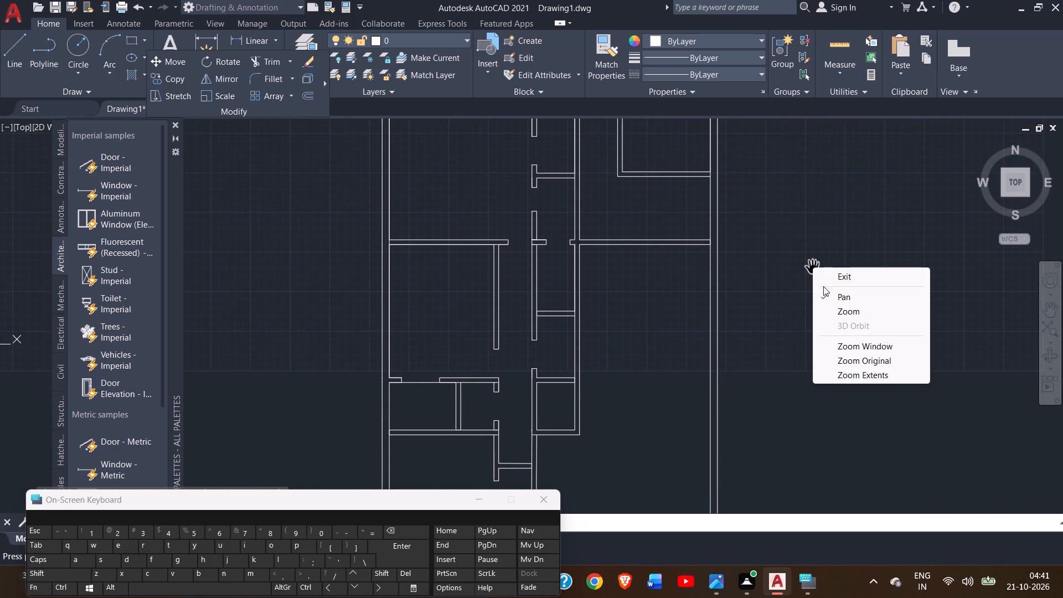
left_click(843, 272)
right_click(735, 214)
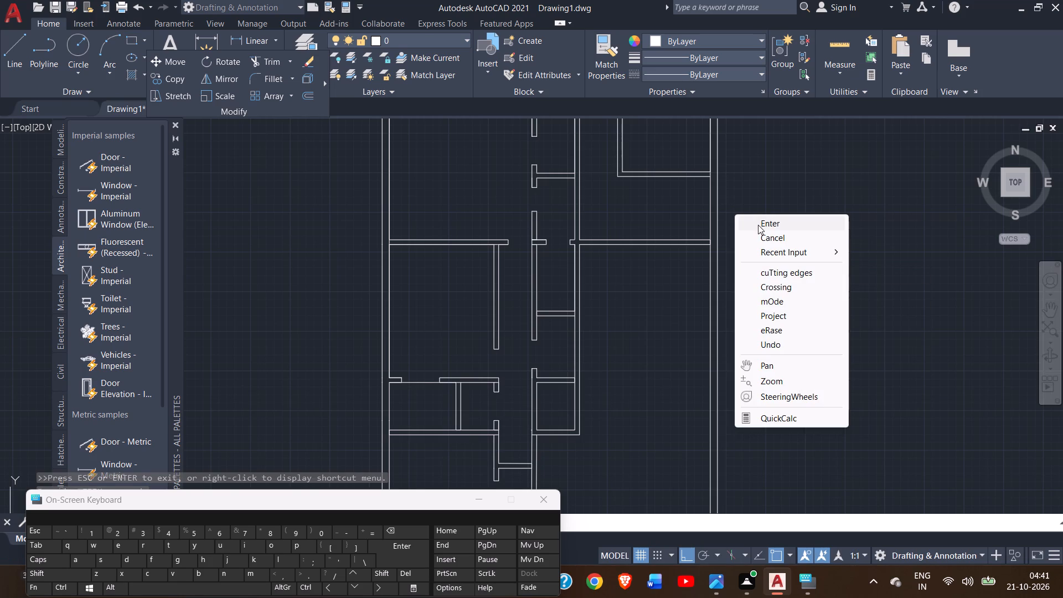
left_click(758, 225)
left_click(813, 243)
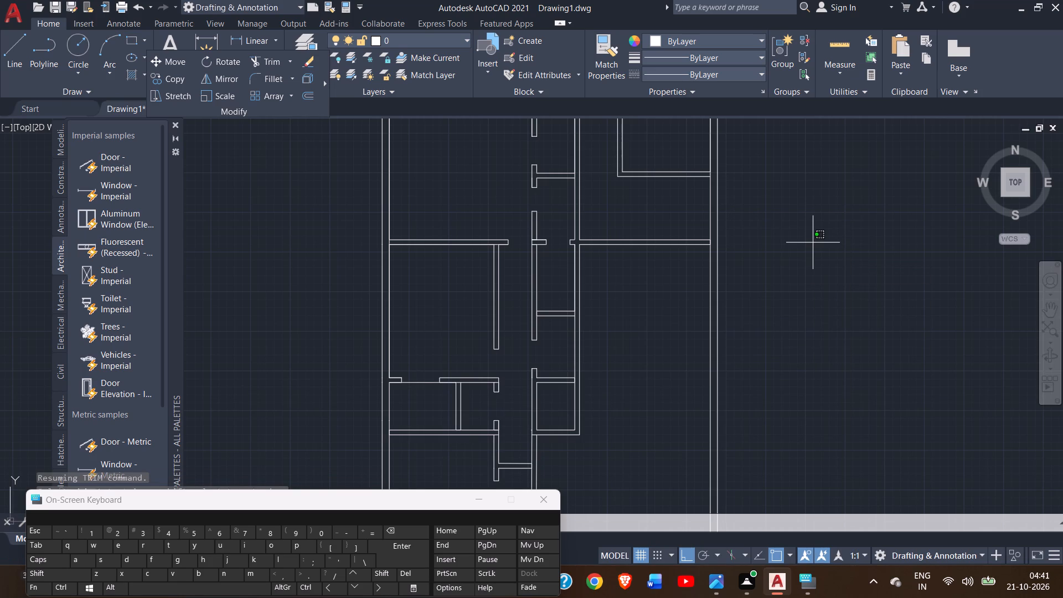
left_click(813, 243)
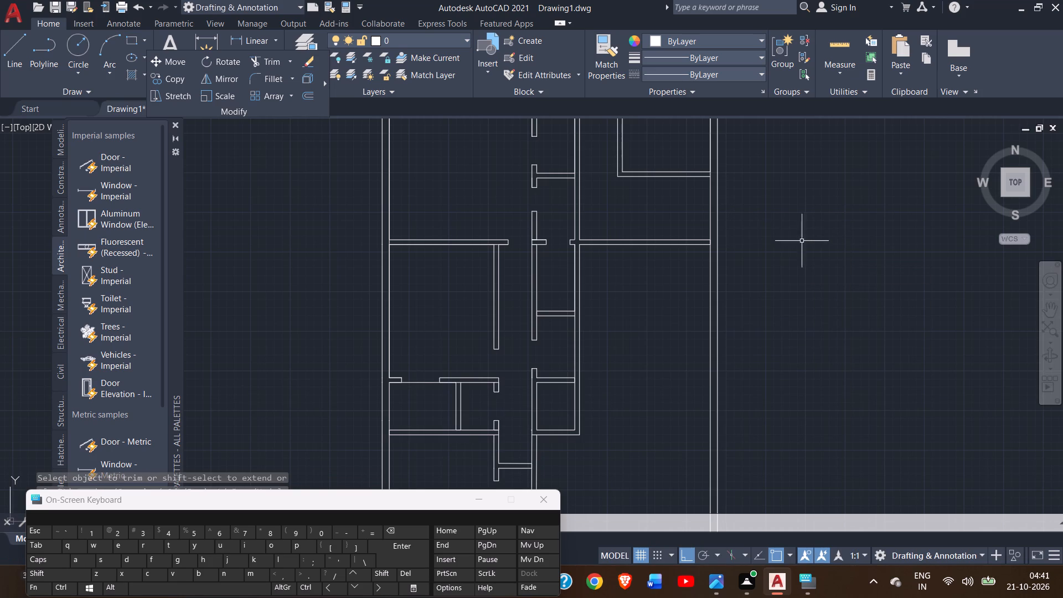
left_click(16, 71)
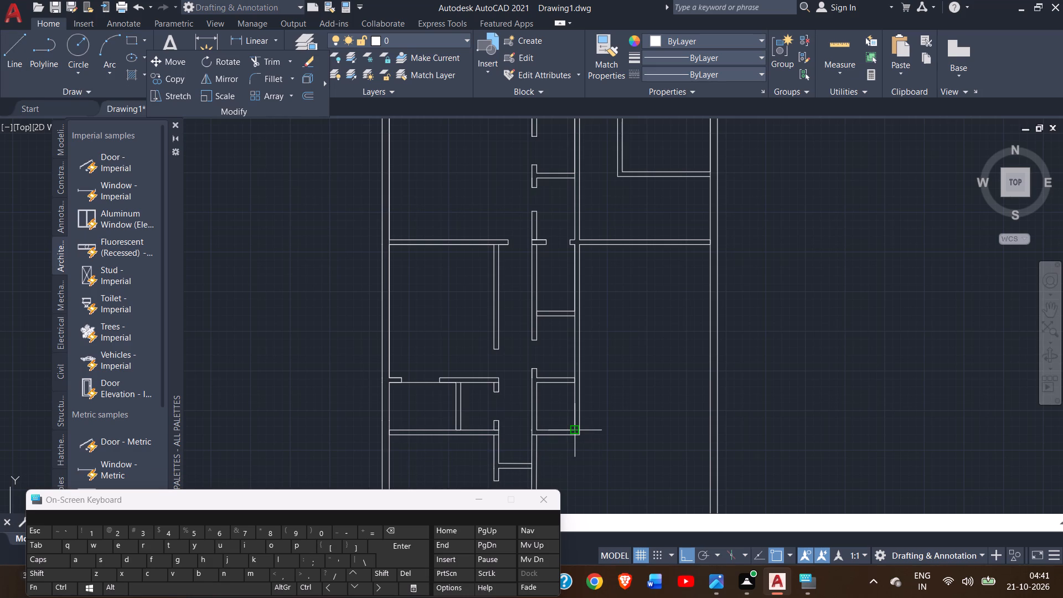
left_click(577, 378)
left_click(708, 379)
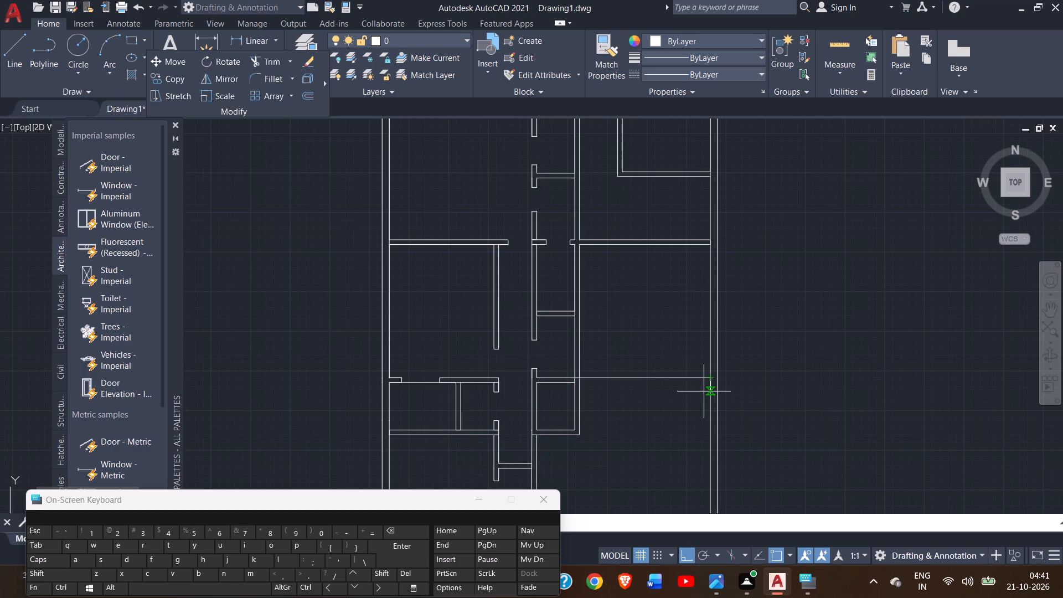
key("6")
key("shift+quotedbl")
key("Return")
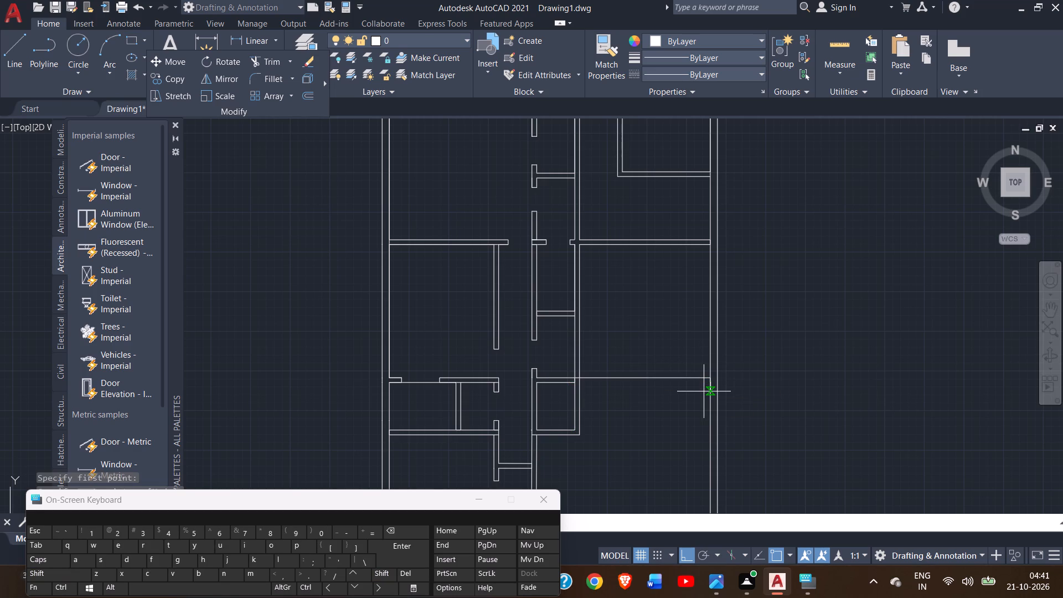
left_click(583, 384)
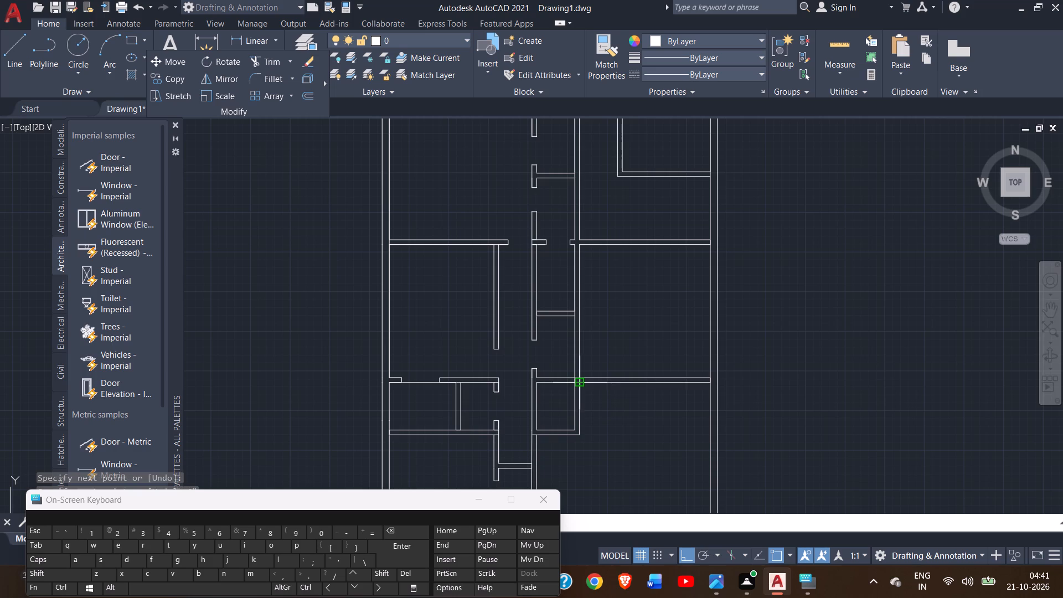
right_click(583, 384)
left_click(619, 386)
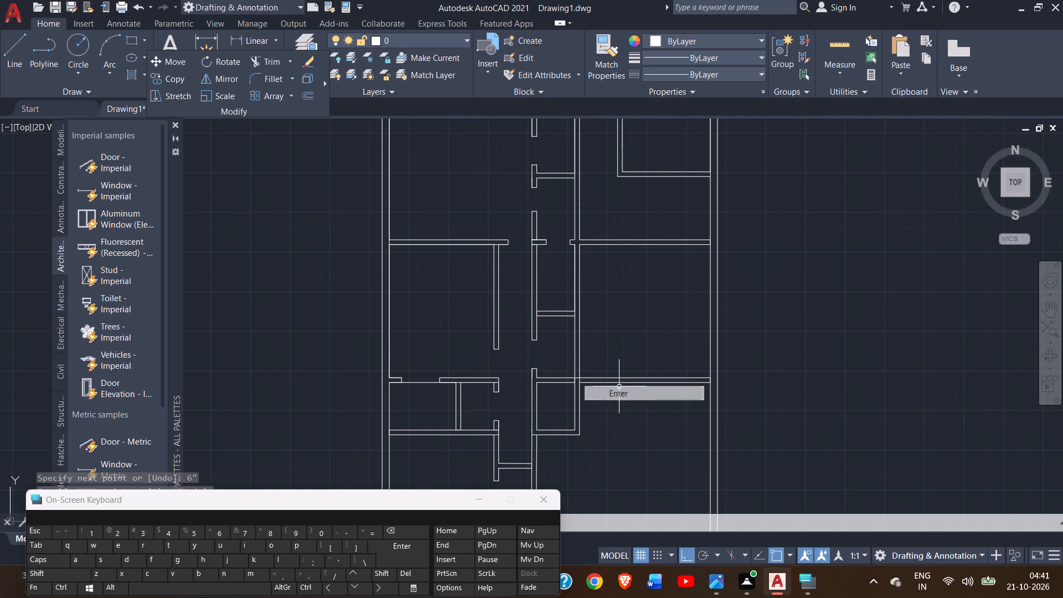
Trim the wall and partition face lines that cross inside the junction of the new horizontal wall and the long vertical partition.
scroll(579, 377, "up", 1, "ctrl")
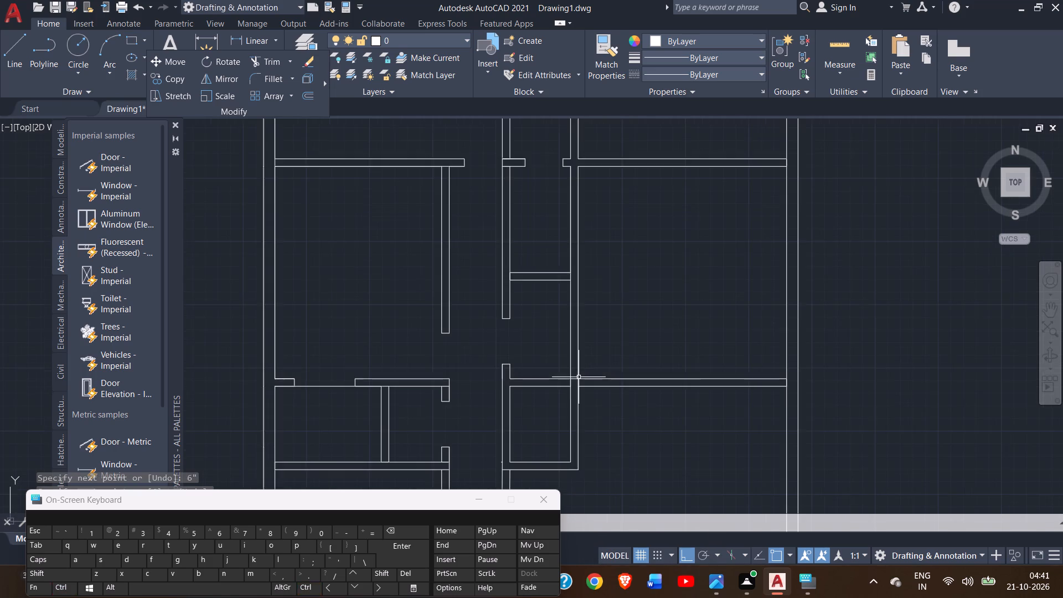
scroll(579, 377, "up", 2, "ctrl")
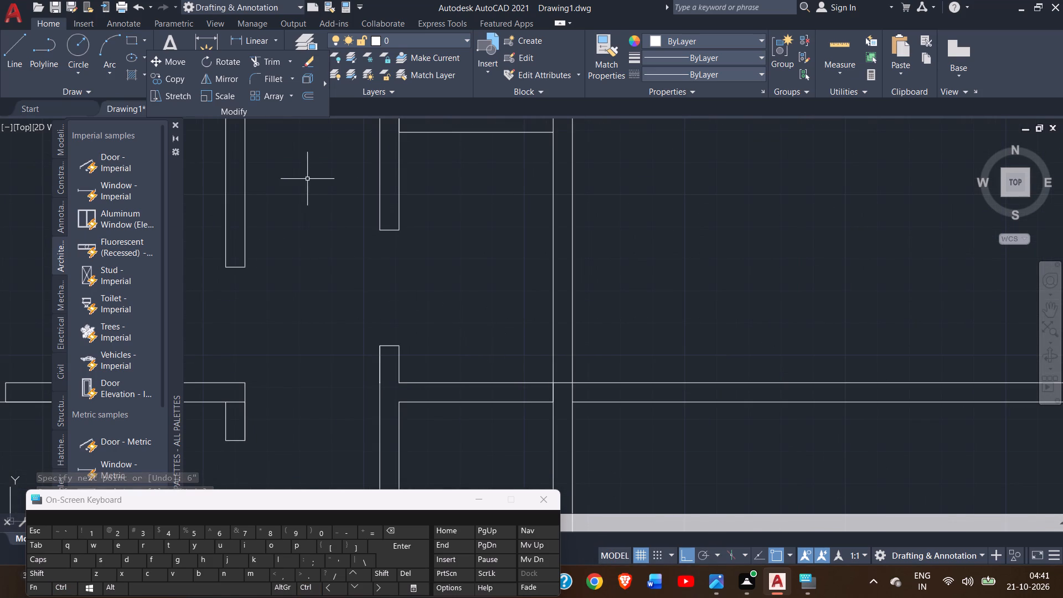
left_click(275, 61)
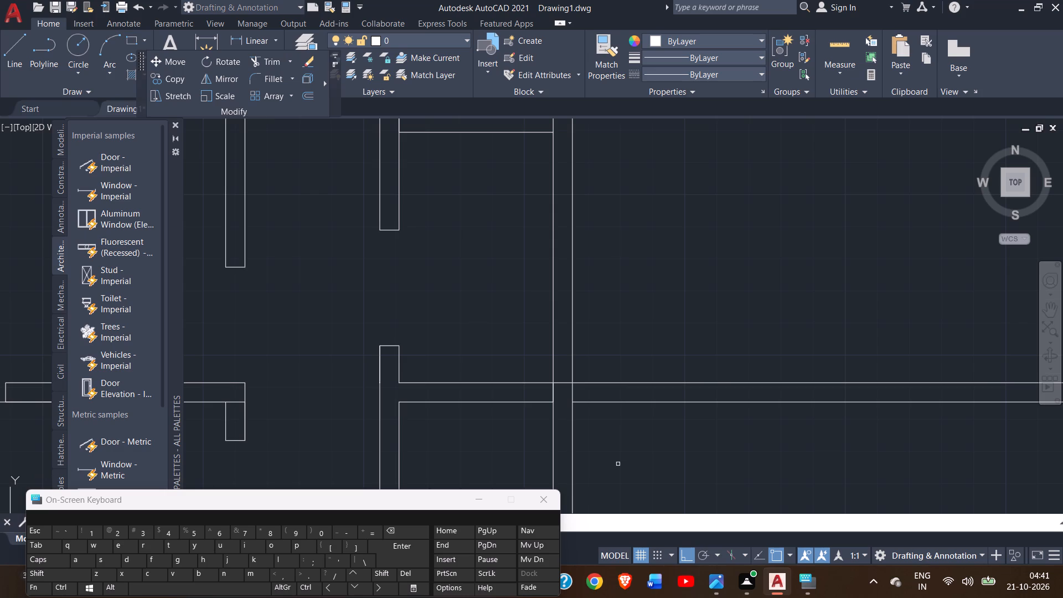
left_click(554, 391)
left_click_drag(554, 391, 544, 393)
left_click_drag(544, 393, 570, 391)
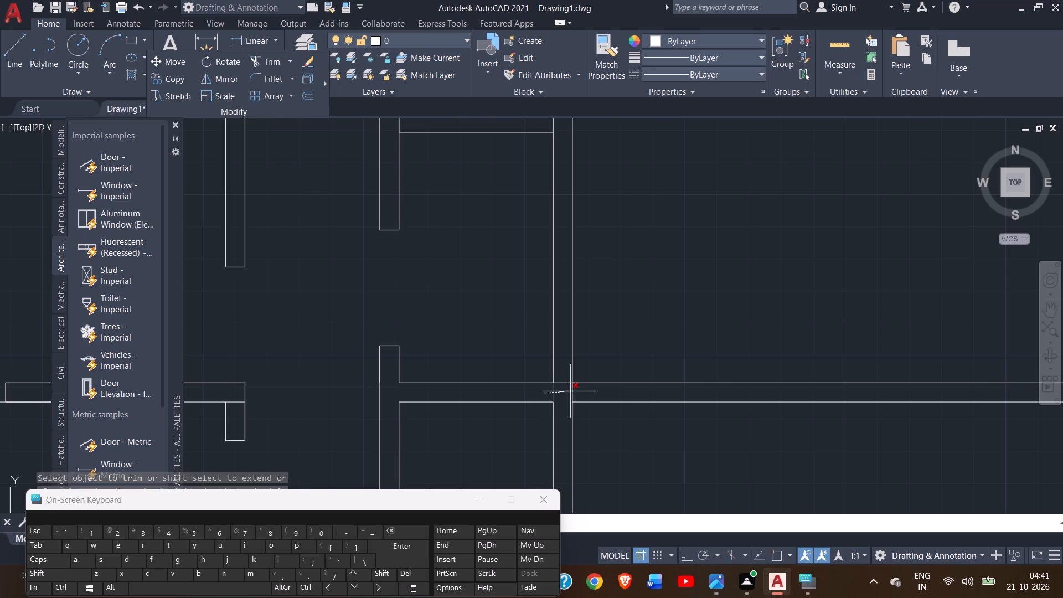
left_click_drag(570, 391, 587, 391)
left_click_drag(566, 392, 559, 367)
left_click(559, 367)
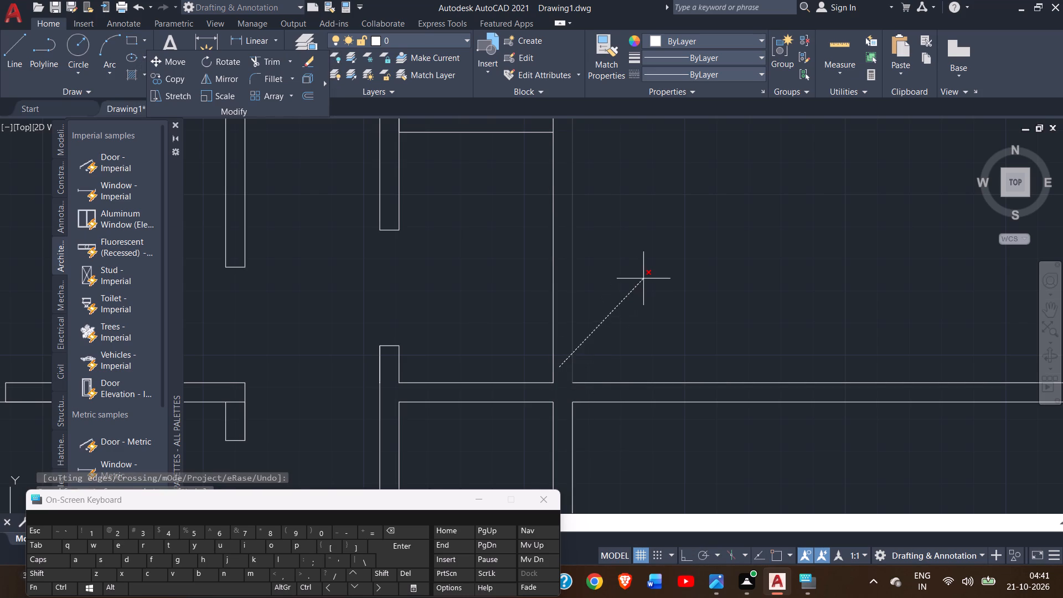
left_click(561, 362)
Draw a line along the new wall's upper face from the vertical partition, ending with a jamb line across the wall's thickness.
scroll(625, 338, "down", 1, "ctrl")
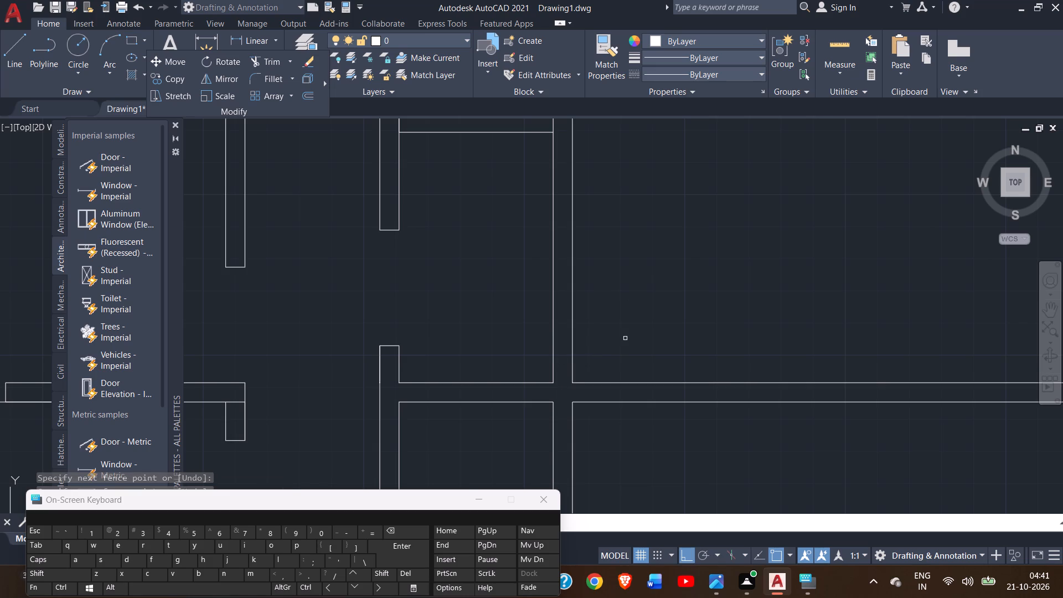
scroll(625, 338, "down", 2, "ctrl")
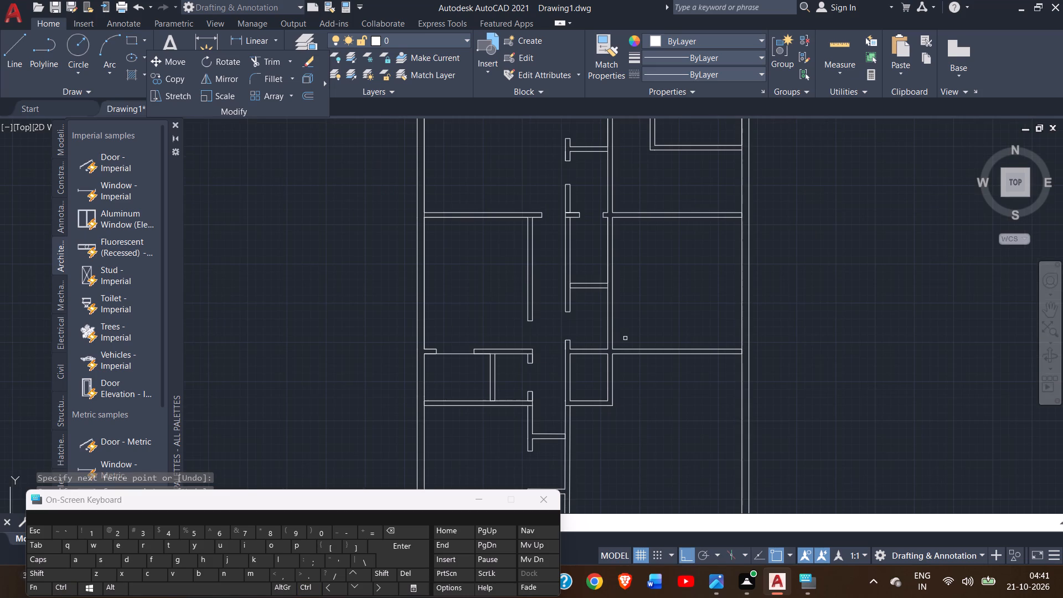
left_click(17, 66)
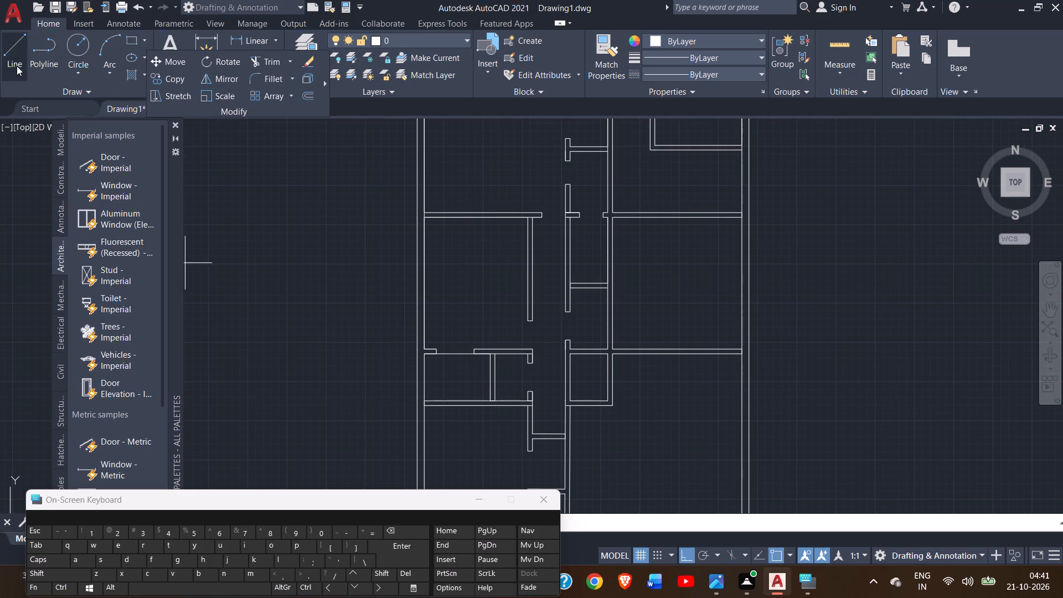
left_click(616, 350)
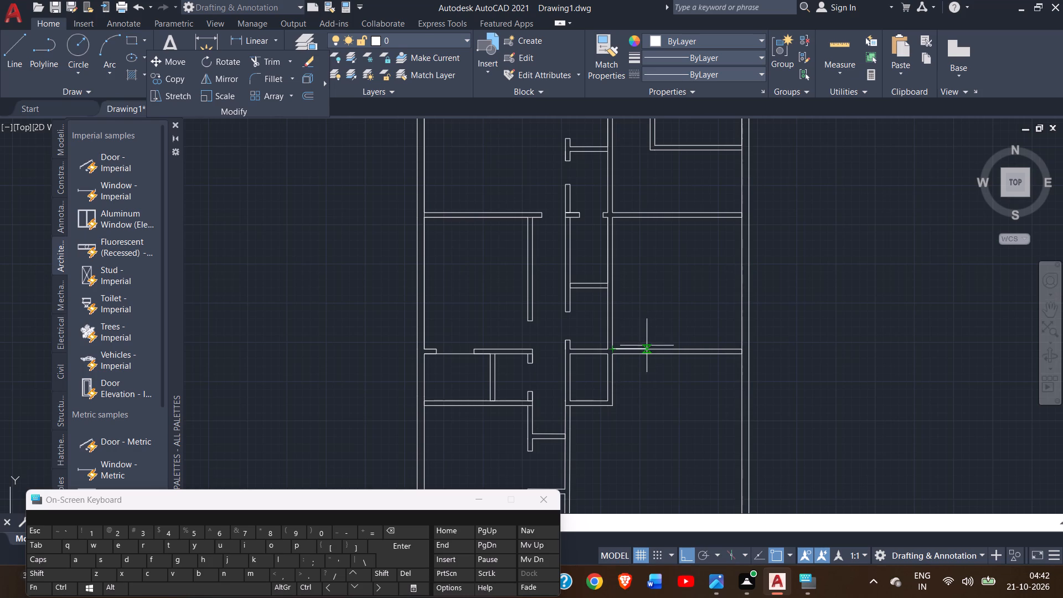
left_click(649, 349)
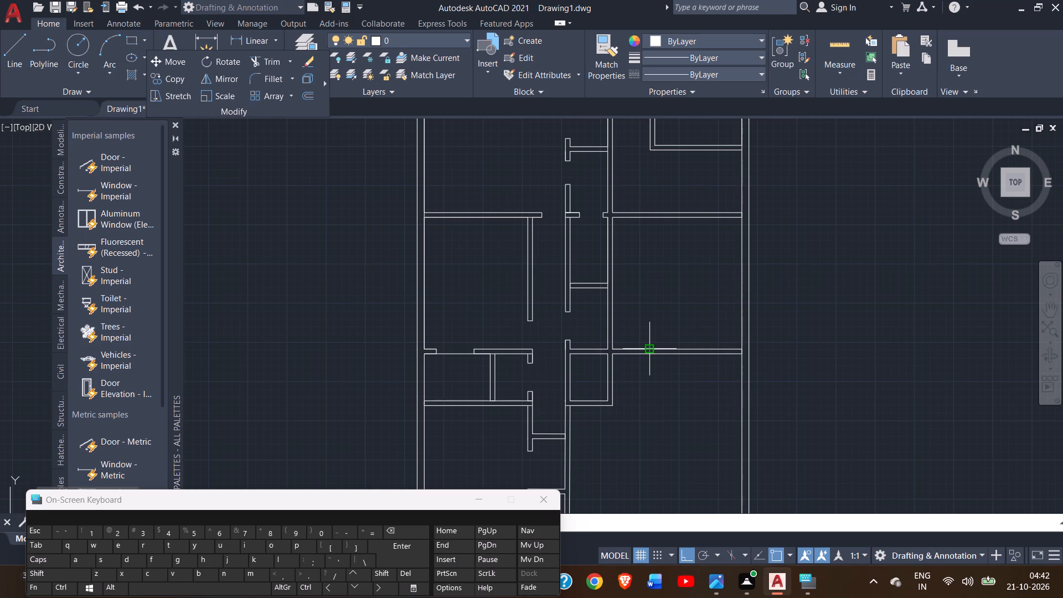
left_click(647, 357)
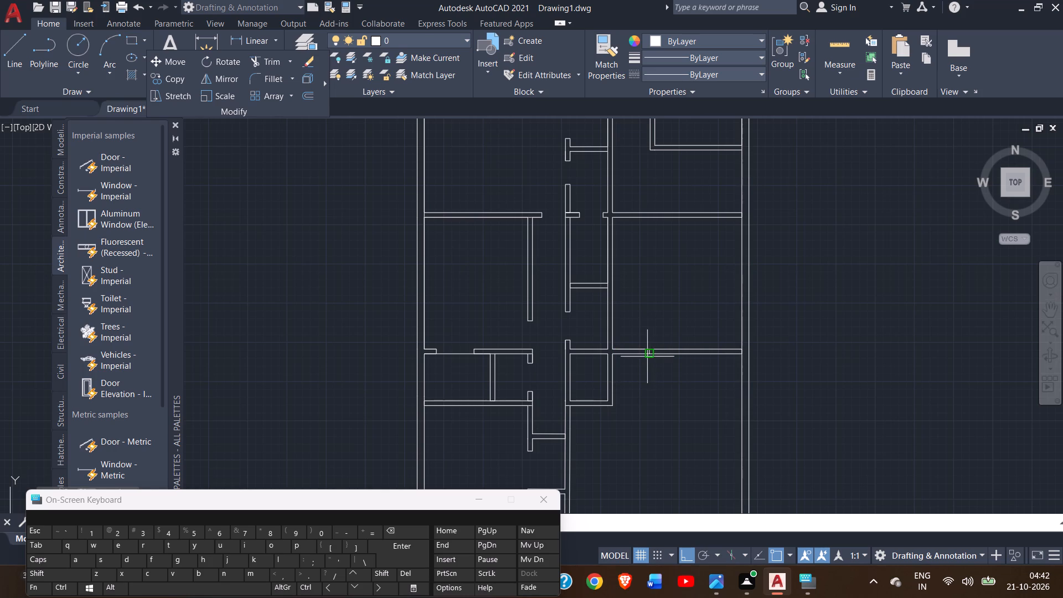
right_click(647, 357)
left_click(675, 359)
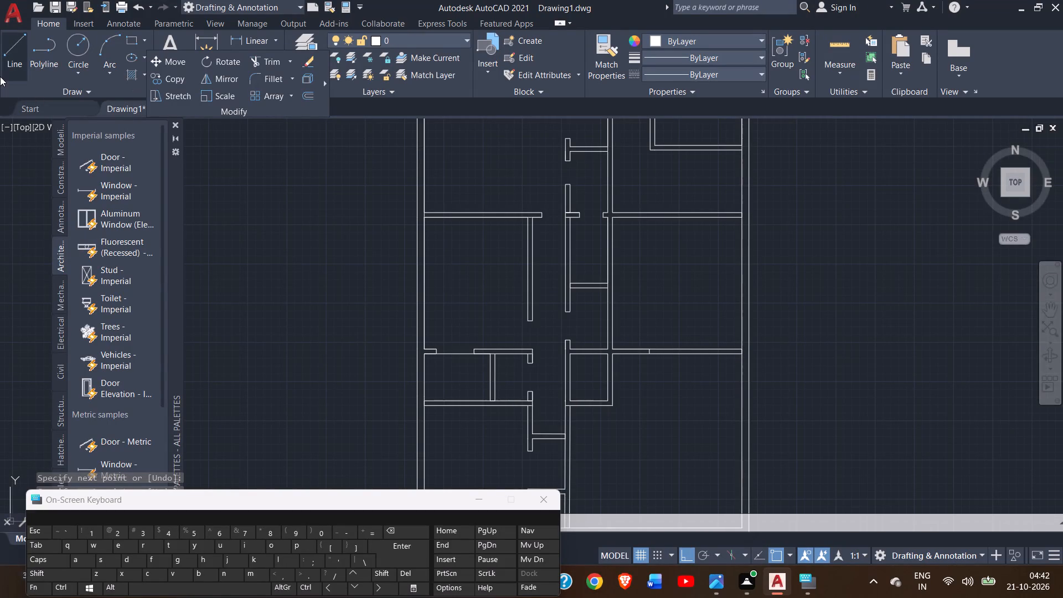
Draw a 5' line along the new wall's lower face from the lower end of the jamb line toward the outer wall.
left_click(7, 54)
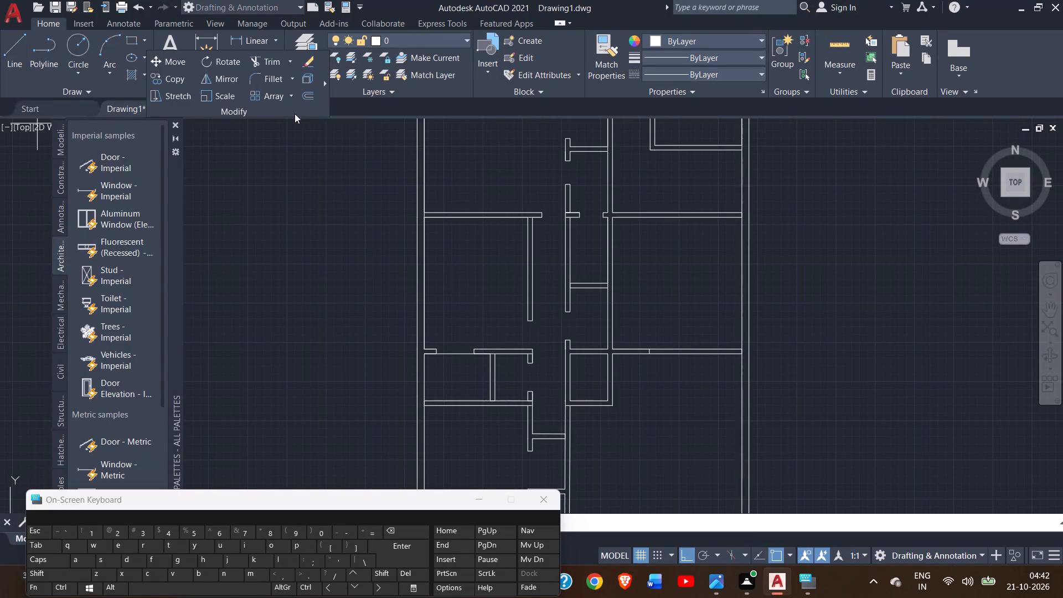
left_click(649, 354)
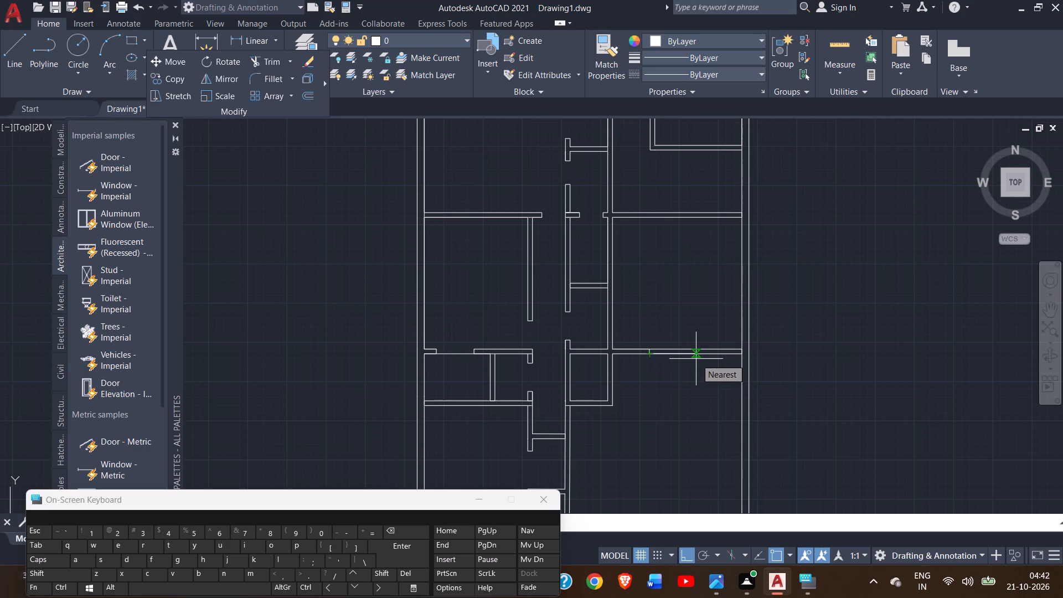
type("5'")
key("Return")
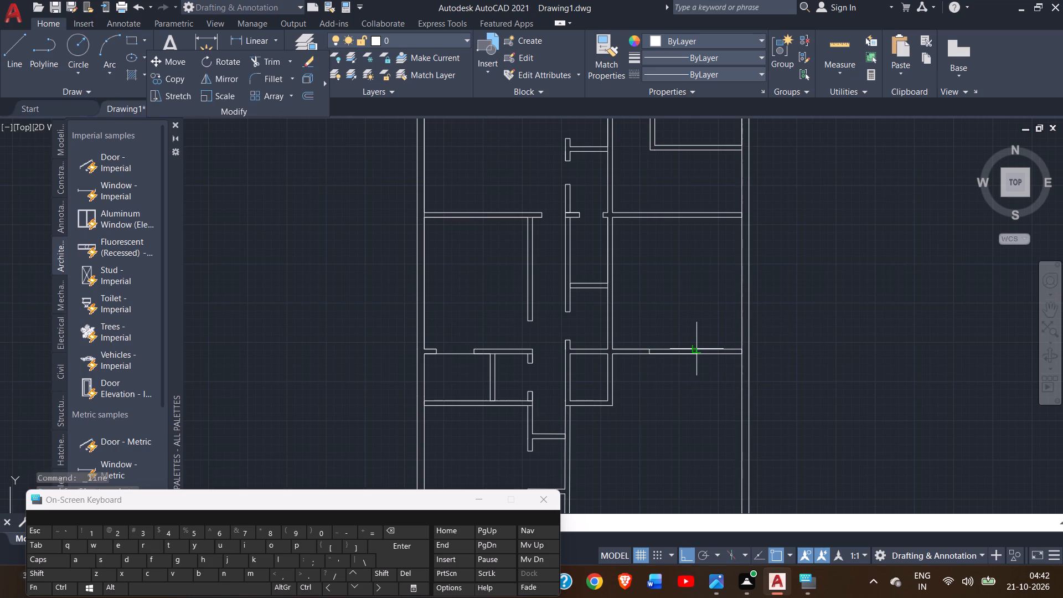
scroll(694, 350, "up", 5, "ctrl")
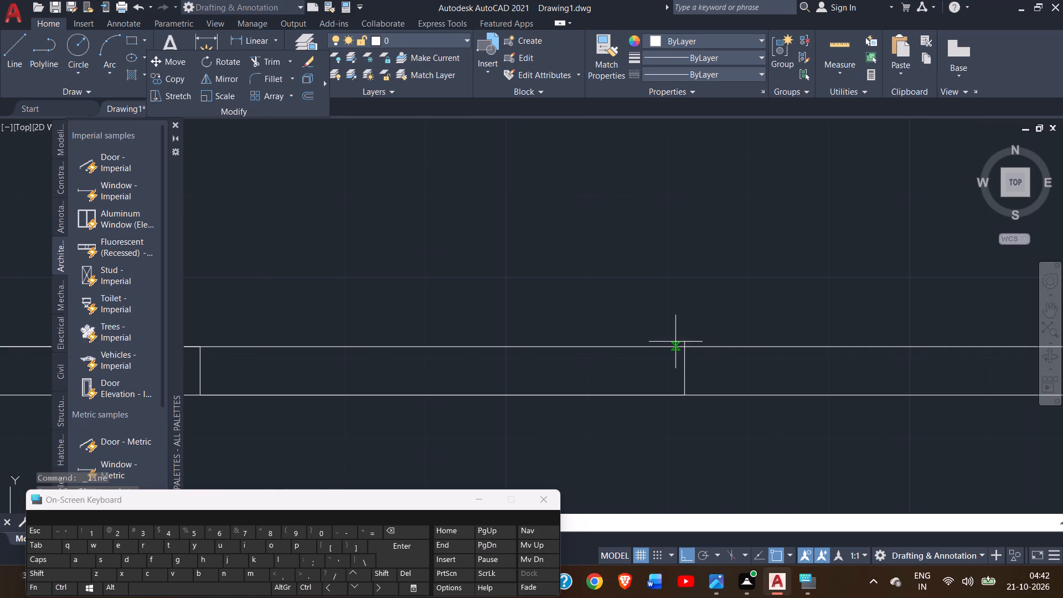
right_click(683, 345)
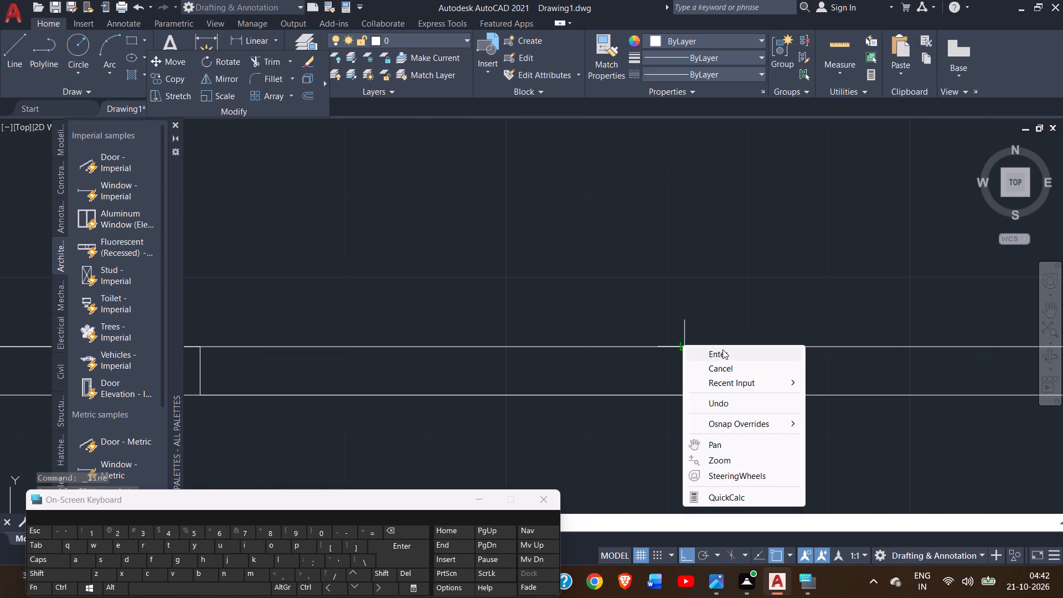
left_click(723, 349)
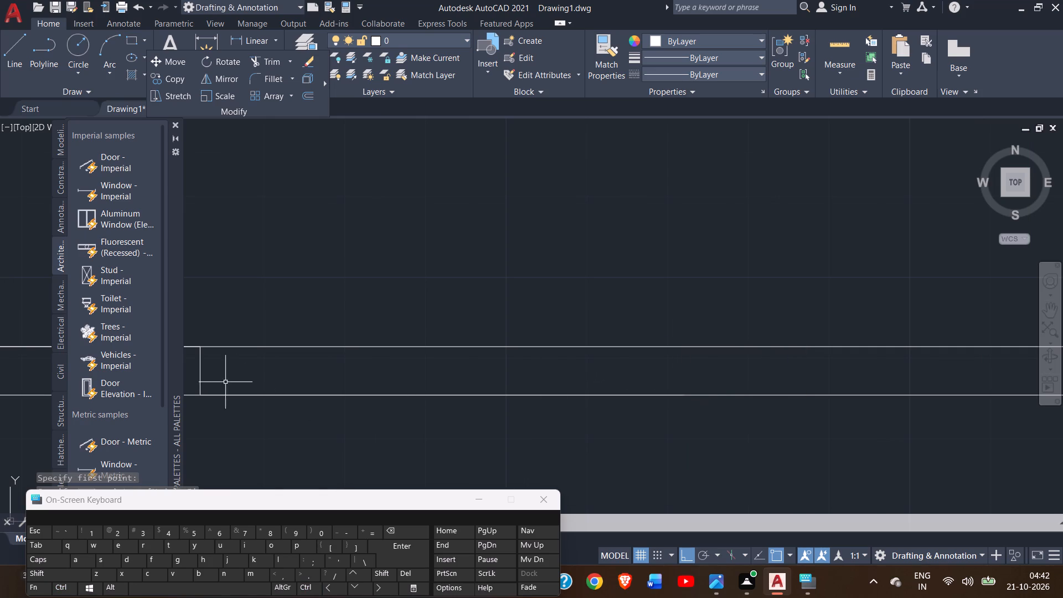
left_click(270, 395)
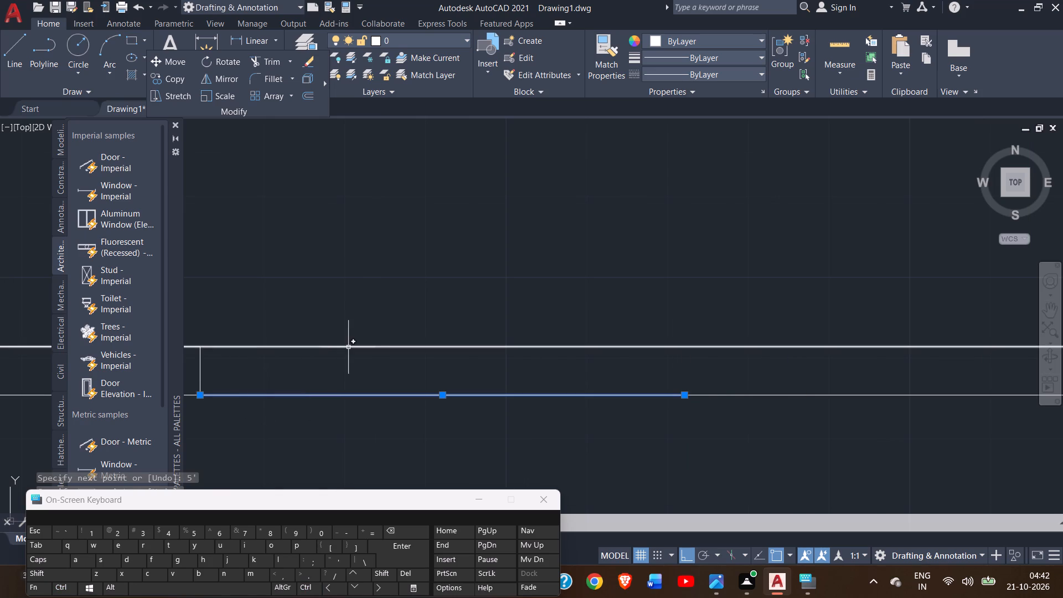
Draw a 5' line along the new wall's lower face from the existing jamb, ending with a second jamb line up to the upper face.
left_click(25, 60)
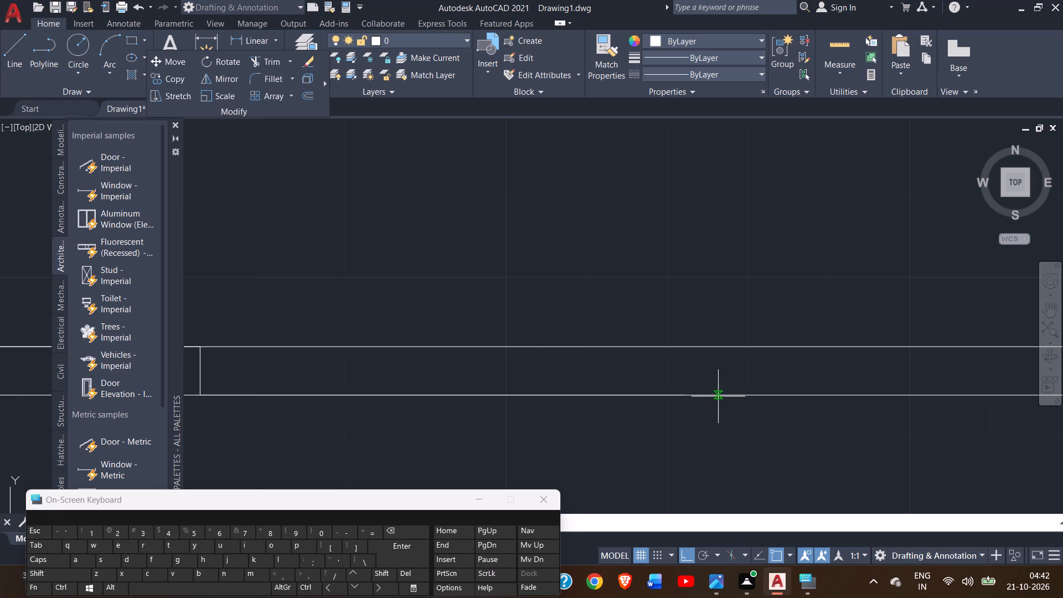
left_click(197, 394)
type("5'")
key("Return")
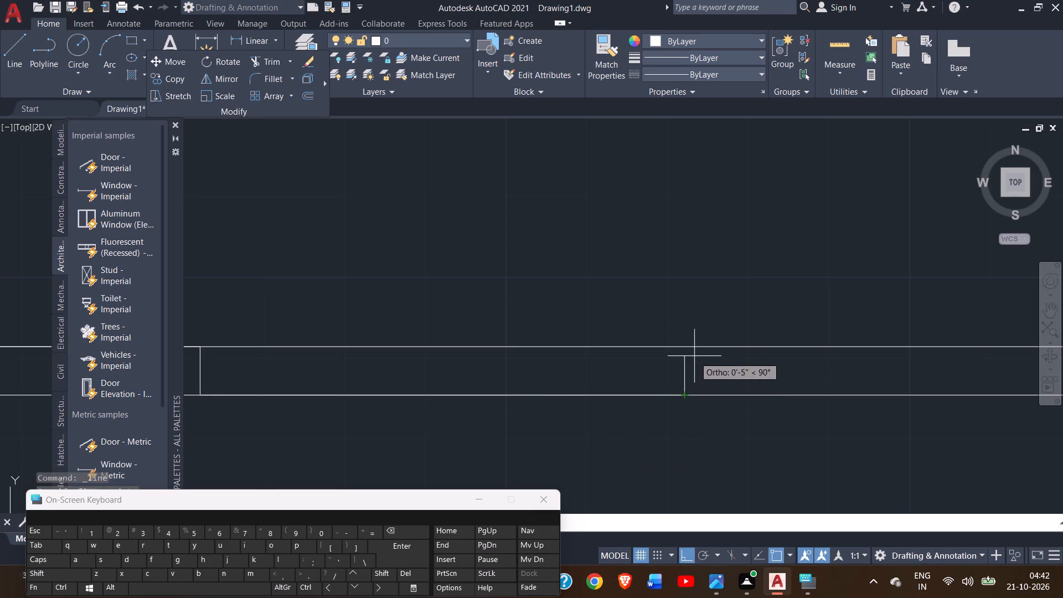
left_click(683, 347)
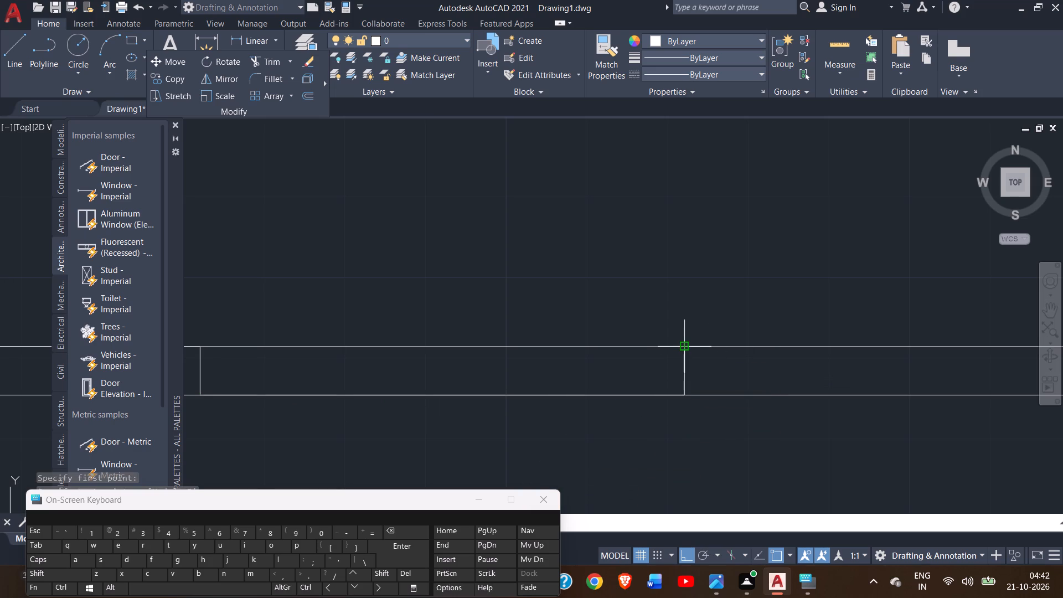
right_click(761, 276)
left_click(791, 285)
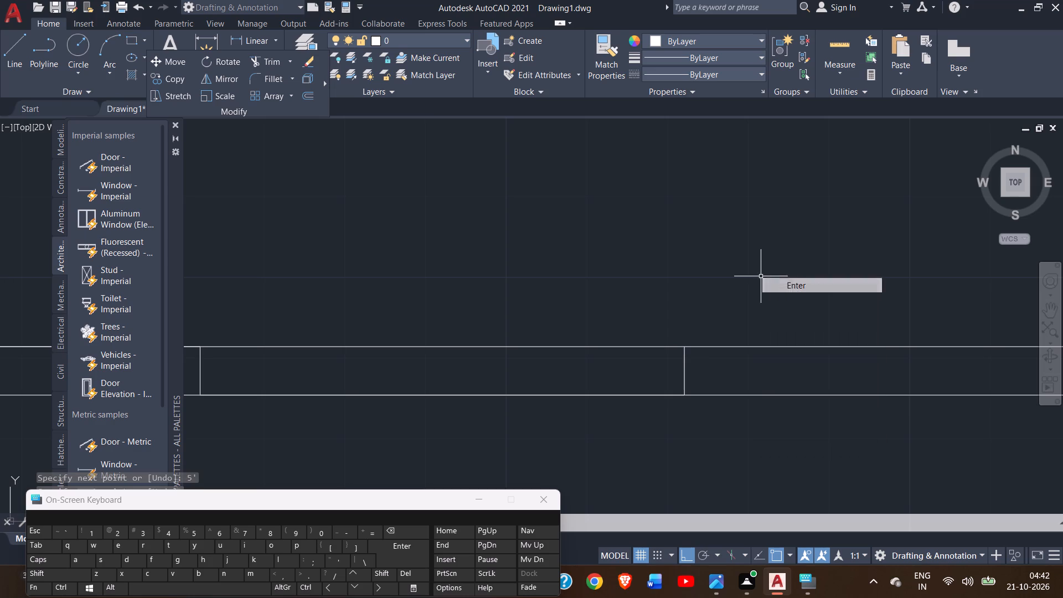
Delete the 5' guide line lying on the wall's lower face between the two jambs.
left_click(509, 395)
key("Delete")
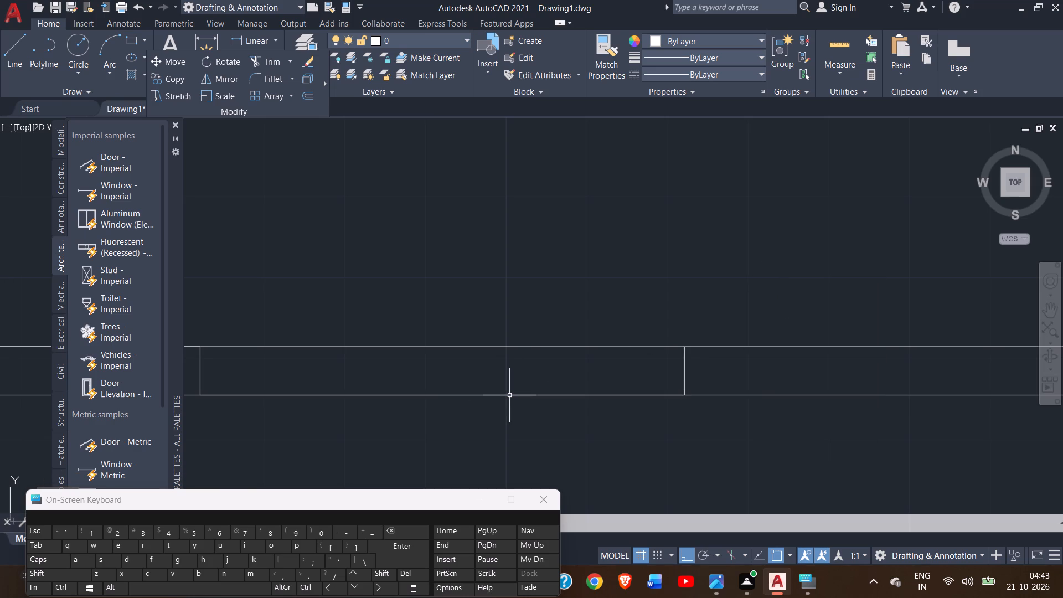
Trim both wall faces between the two jamb lines to open the 5' gap.
left_click(273, 61)
left_click_drag(359, 275, 366, 429)
scroll(366, 429, "down", 5, "ctrl")
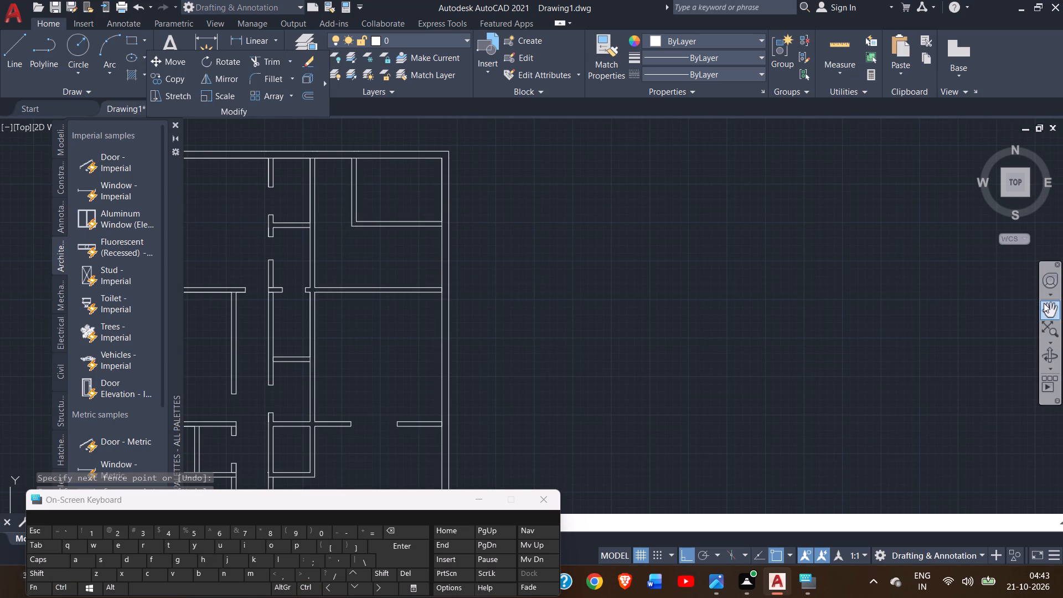
left_click_drag(1044, 303, 572, 428)
left_click_drag(572, 428, 600, 388)
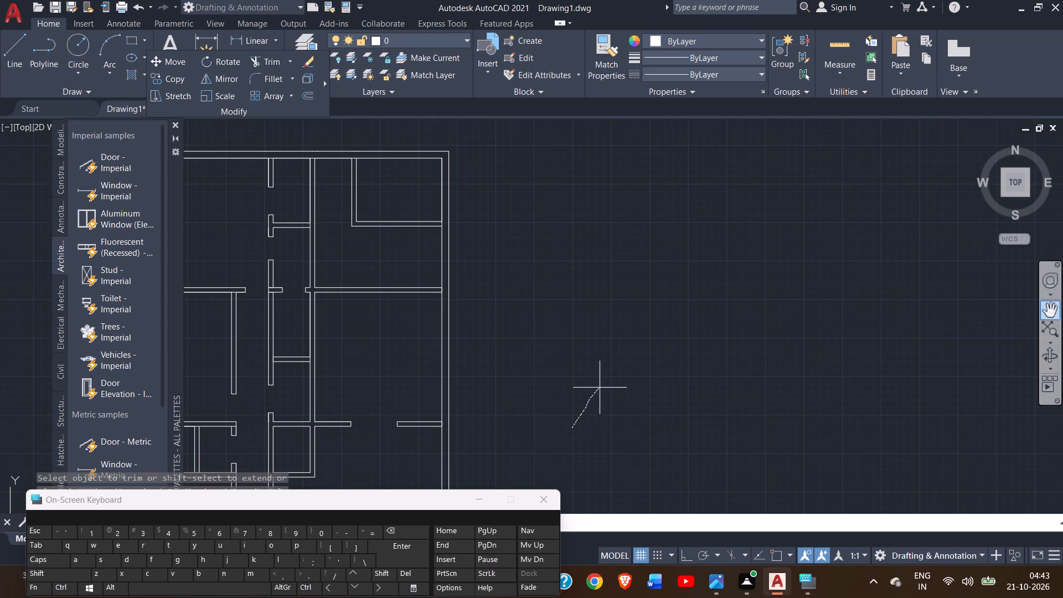
left_click_drag(600, 388, 600, 387)
left_click(600, 387)
right_click(600, 387)
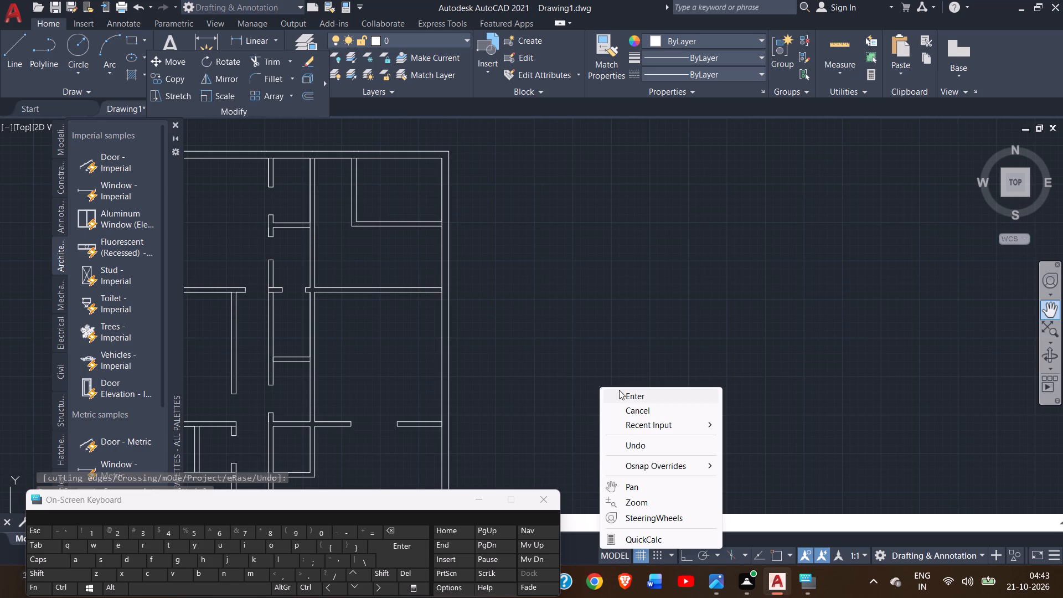
left_click(619, 390)
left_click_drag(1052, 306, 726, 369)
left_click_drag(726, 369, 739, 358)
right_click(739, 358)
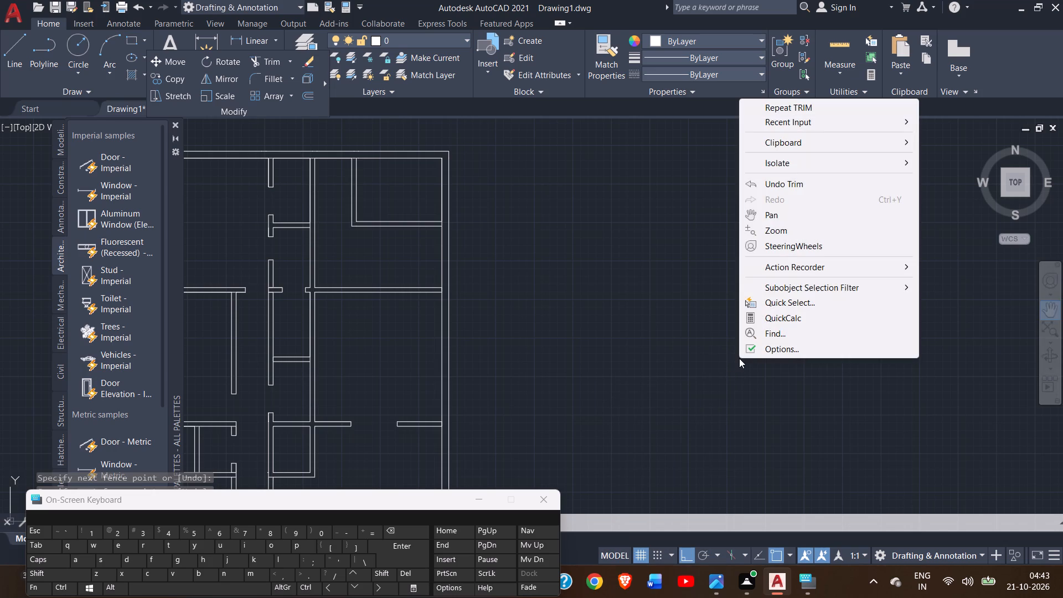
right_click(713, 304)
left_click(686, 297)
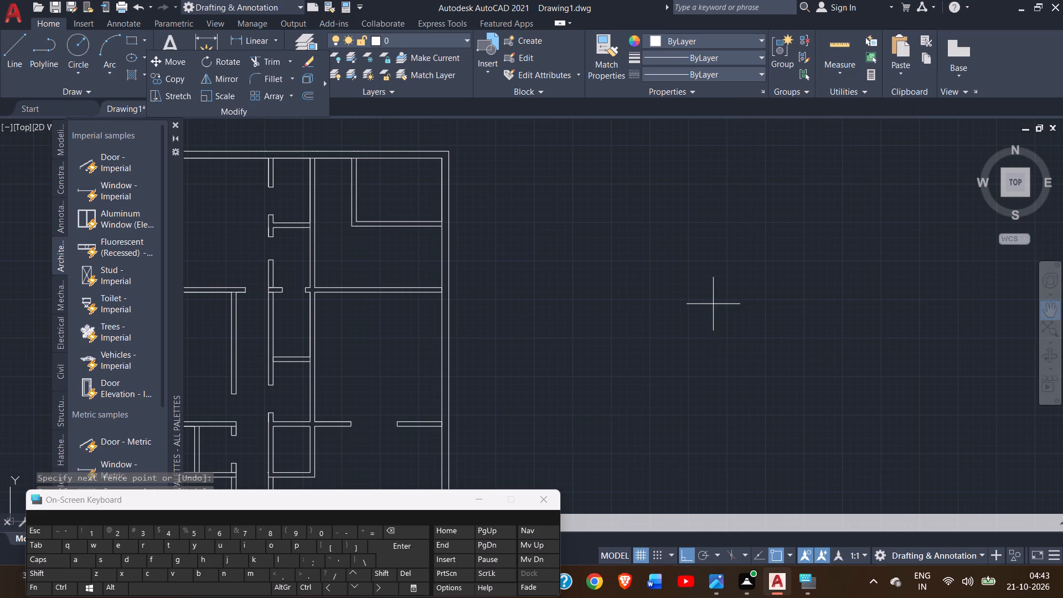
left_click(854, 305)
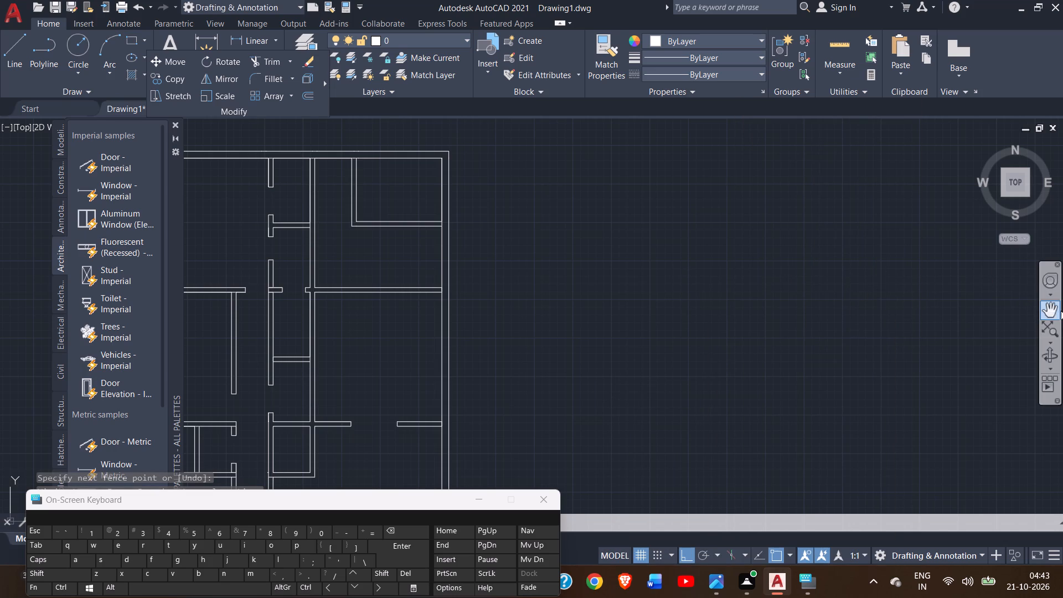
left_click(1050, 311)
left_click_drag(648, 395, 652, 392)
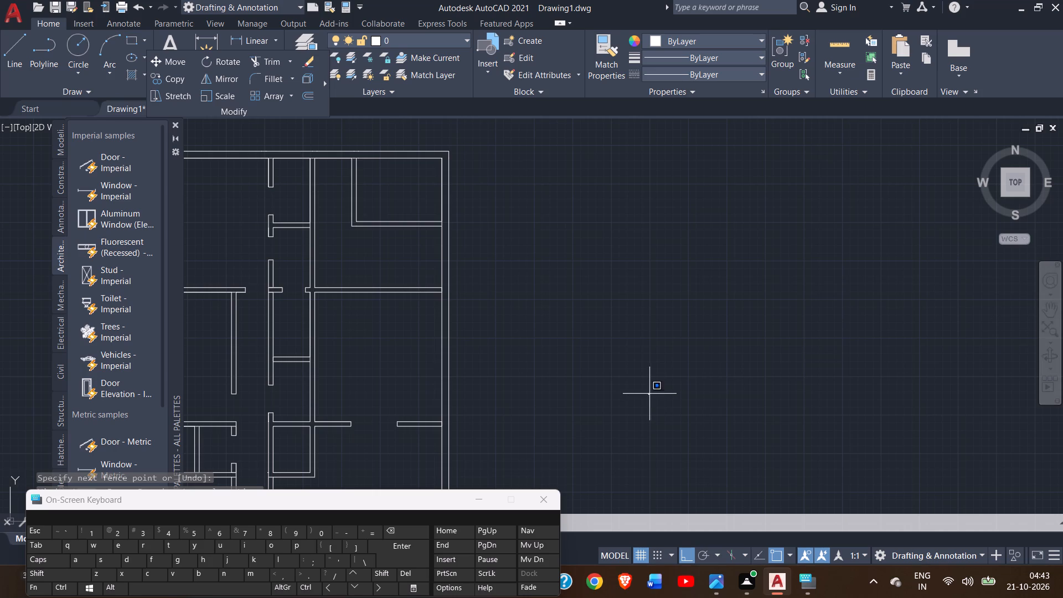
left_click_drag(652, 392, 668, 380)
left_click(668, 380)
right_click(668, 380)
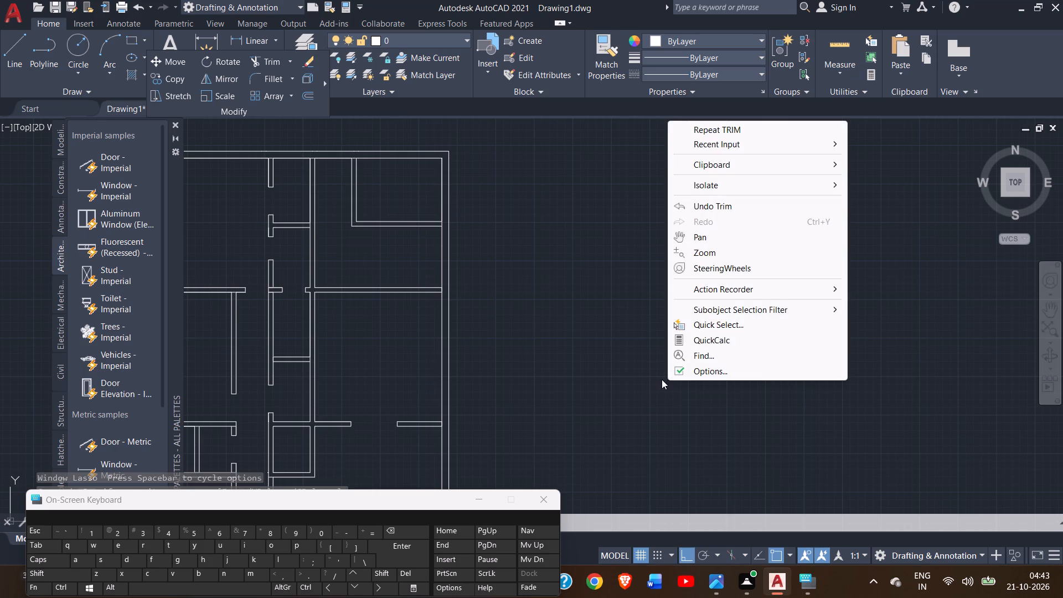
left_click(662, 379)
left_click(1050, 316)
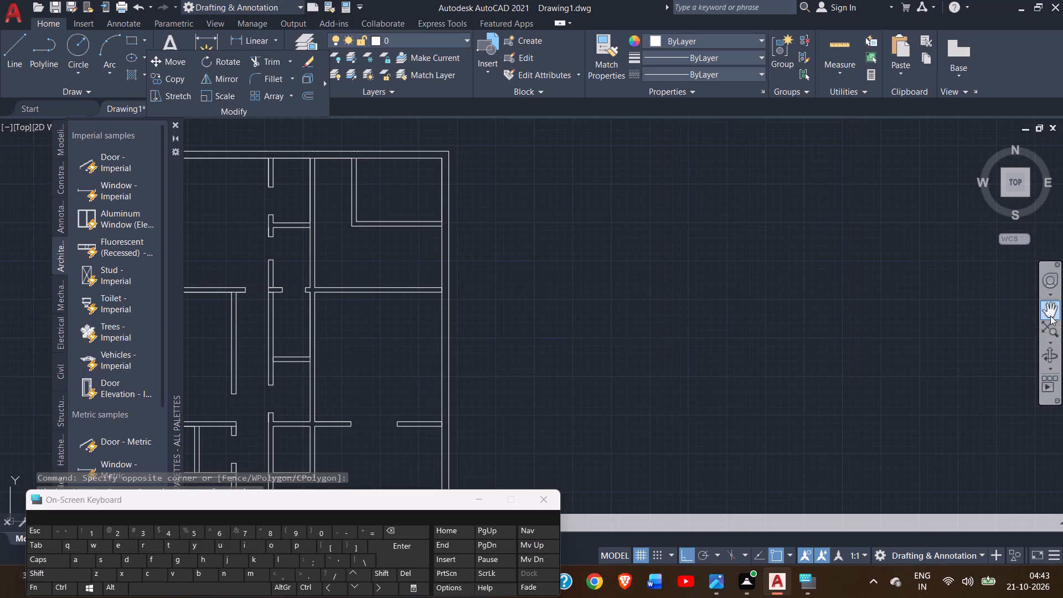
Draw a short line across the vertical partition along the horizontal wall's lower face, at the small room's upper outer corner.
left_click_drag(679, 397, 947, 259)
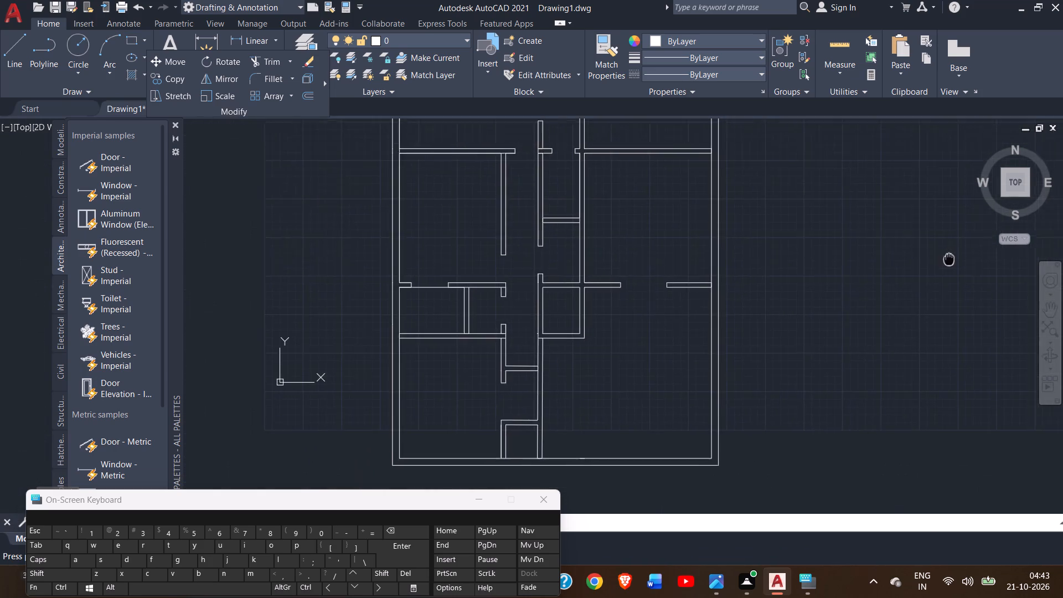
left_click_drag(947, 259, 886, 300)
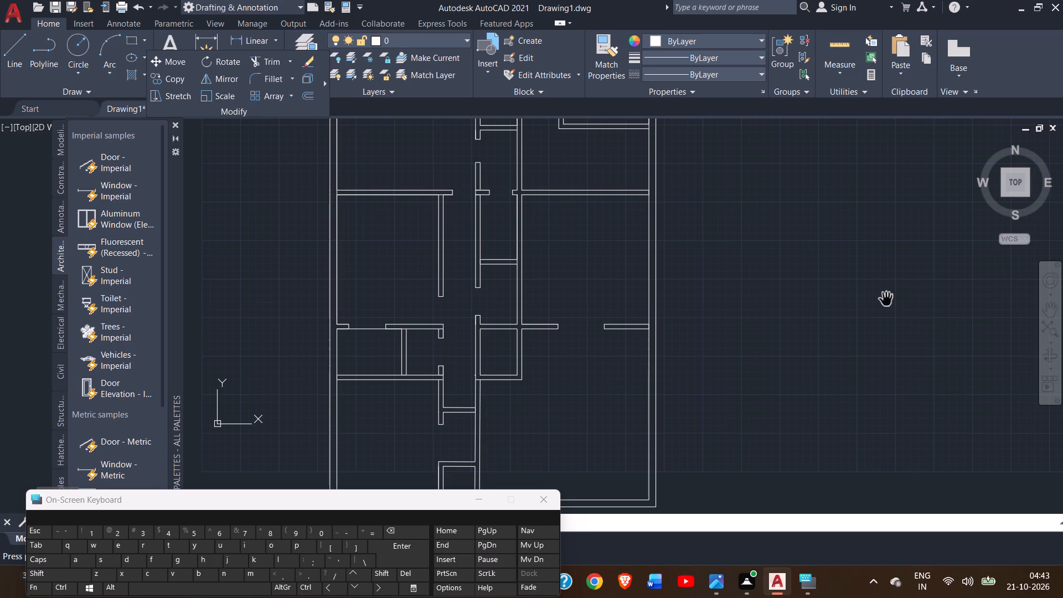
left_click_drag(854, 311, 903, 195)
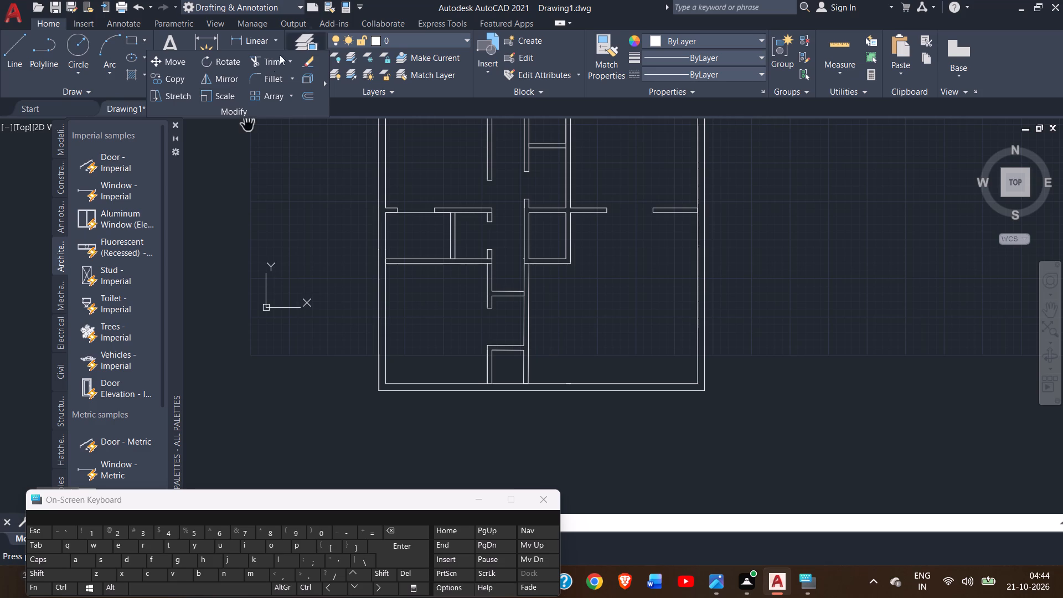
left_click(264, 54)
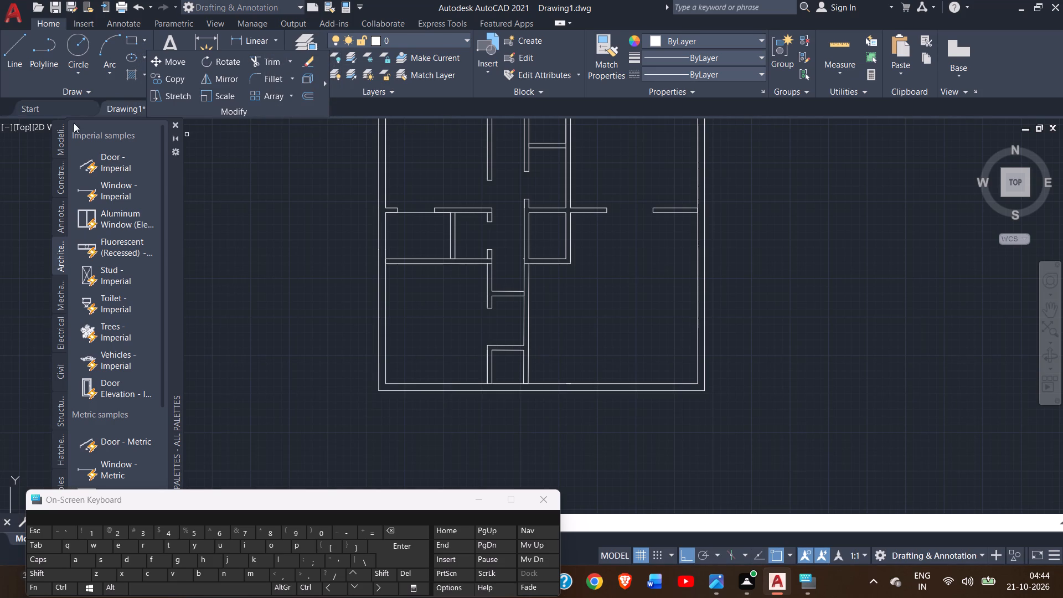
left_click(4, 71)
left_click(572, 216)
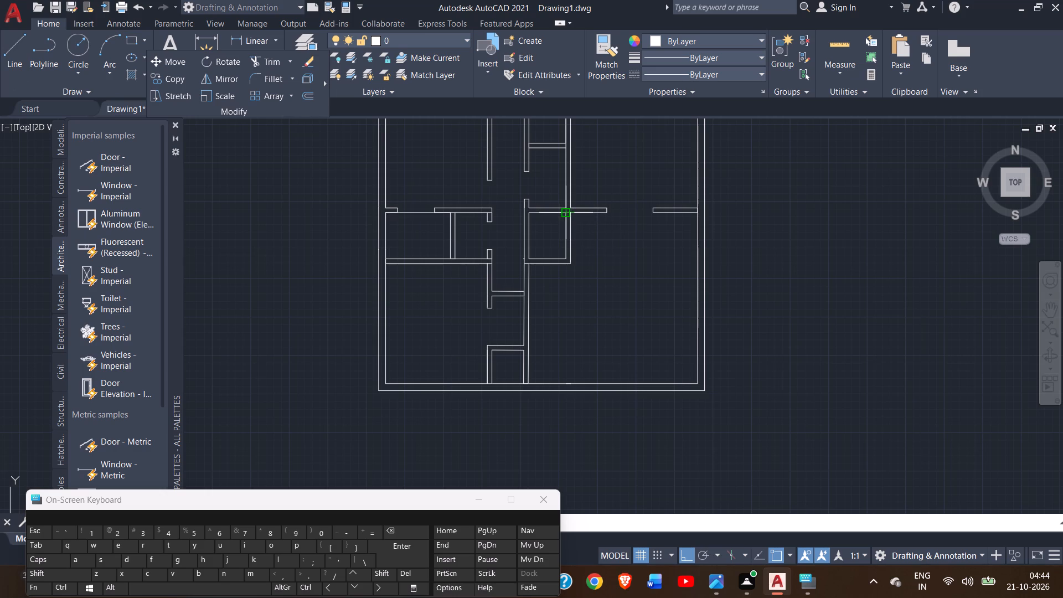
left_click(568, 214)
right_click(568, 214)
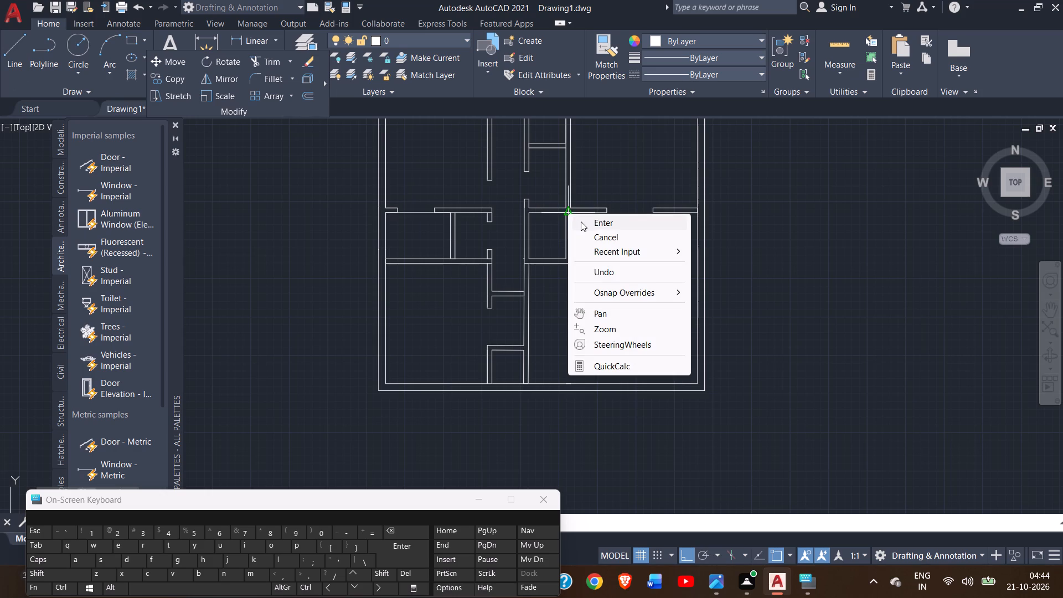
left_click(582, 221)
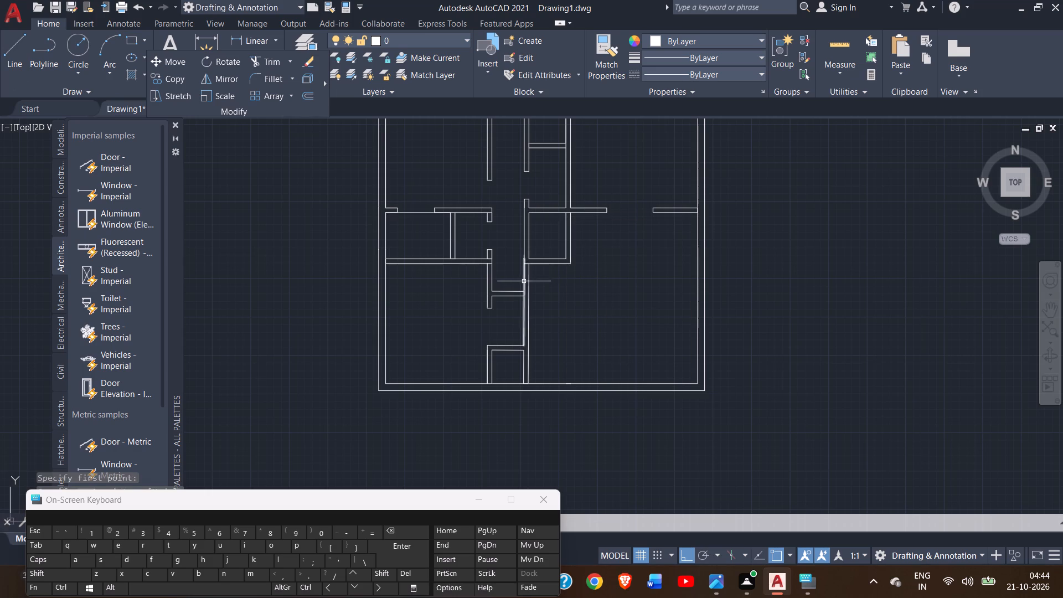
Draw a short line across the small room's lower wall, from its inner corner to its lower face at the vertical wall.
left_click(11, 65)
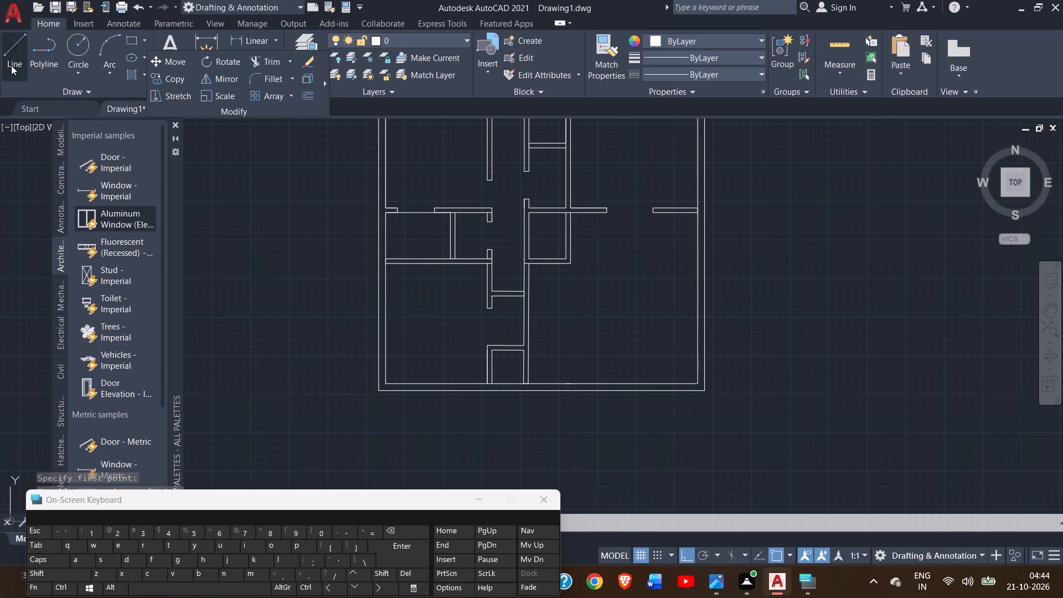
scroll(545, 290, "up", 2, "ctrl")
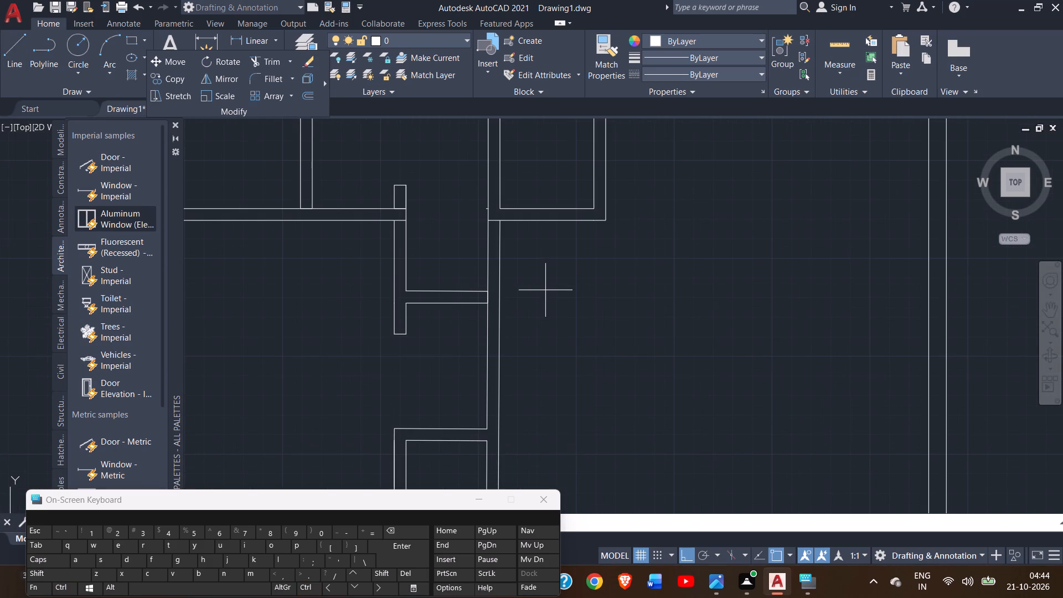
left_click(503, 208)
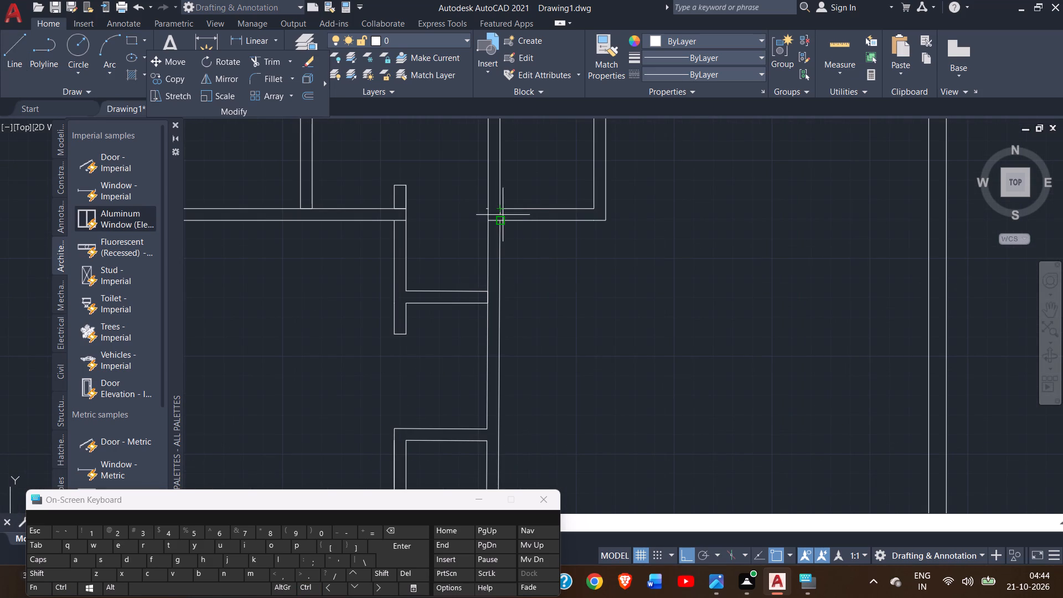
left_click(503, 220)
right_click(503, 220)
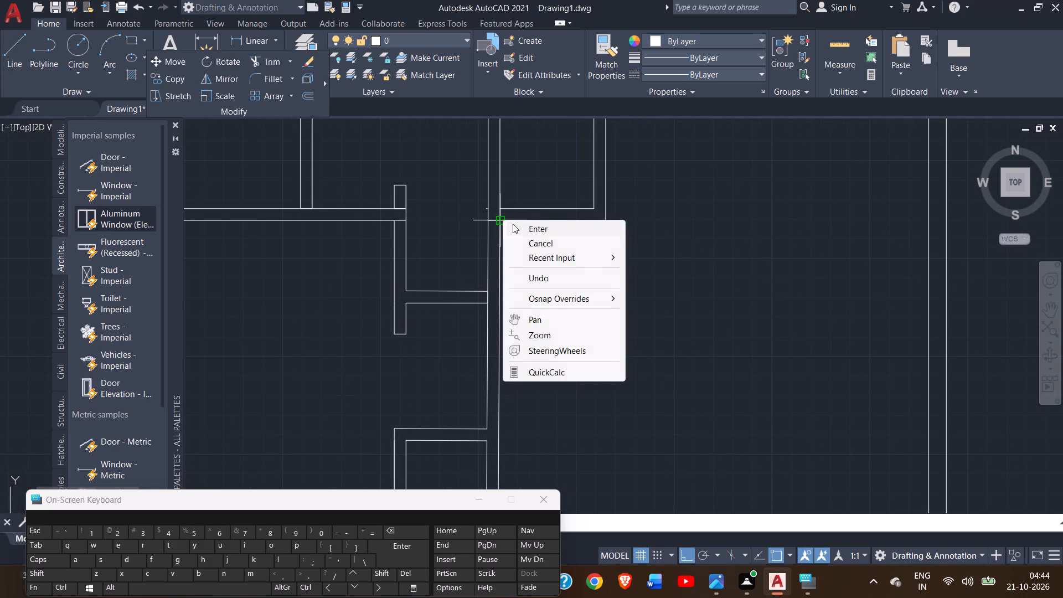
left_click(531, 233)
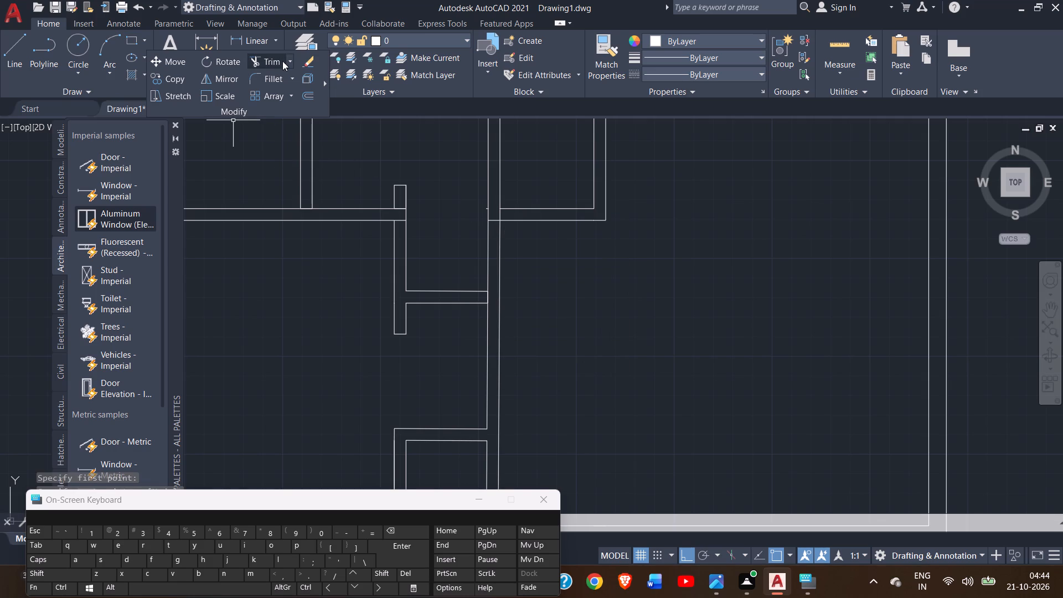
Trim away the small room's lower wall, the vertical wall on its outer-wall side, and the leftover corner stub.
left_click(268, 64)
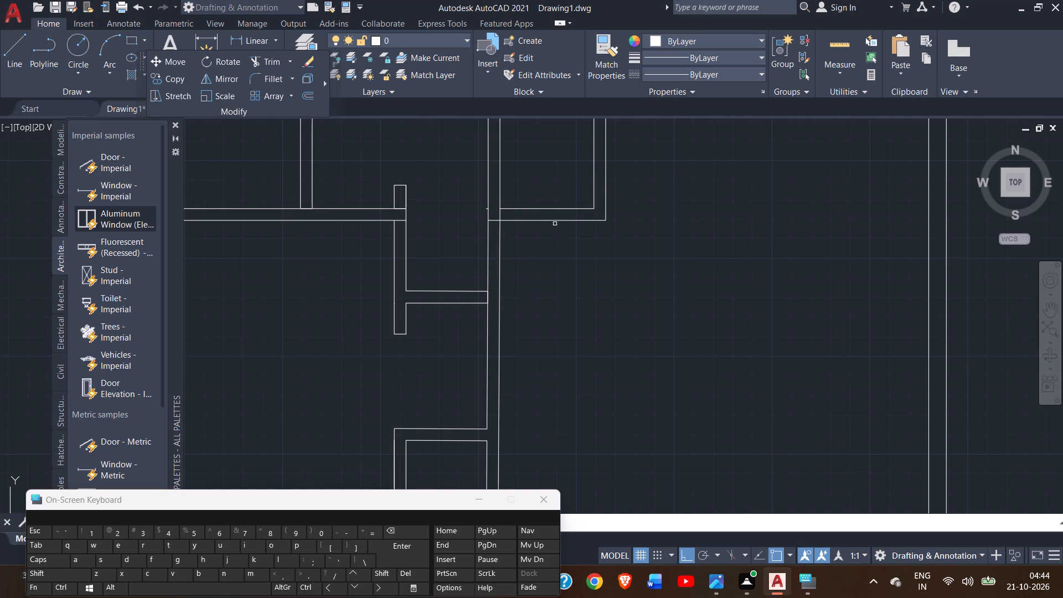
left_click_drag(539, 161, 554, 313)
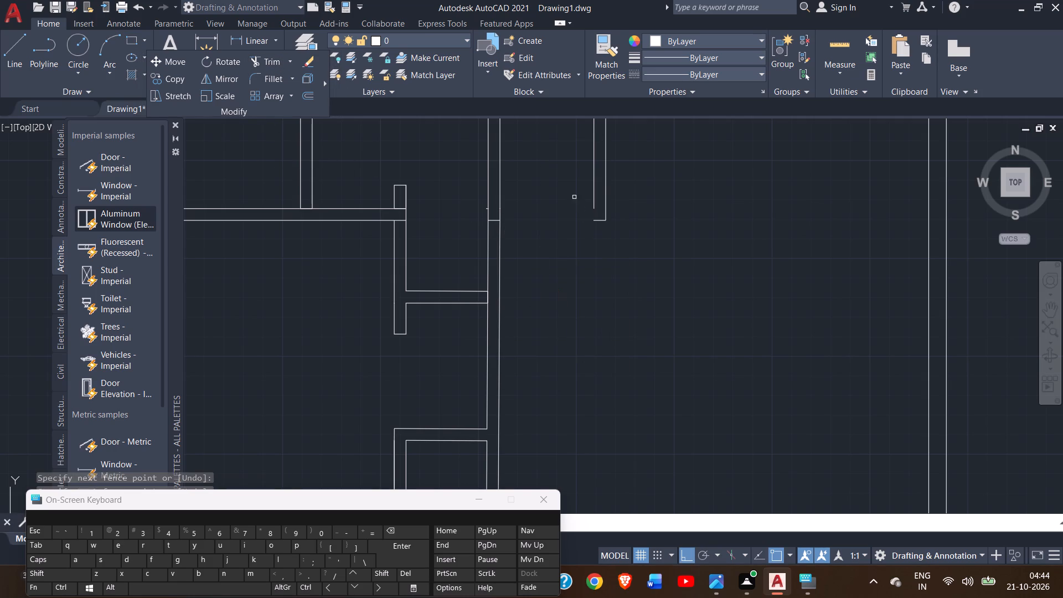
left_click_drag(574, 197, 714, 188)
left_click_drag(601, 210, 611, 296)
Draw a short line across the horizontal wall along the long vertical partition's outer-wall-side face, joining the wall's two faces.
left_click(1044, 312)
left_click_drag(905, 301, 794, 332)
left_click_drag(794, 332, 794, 350)
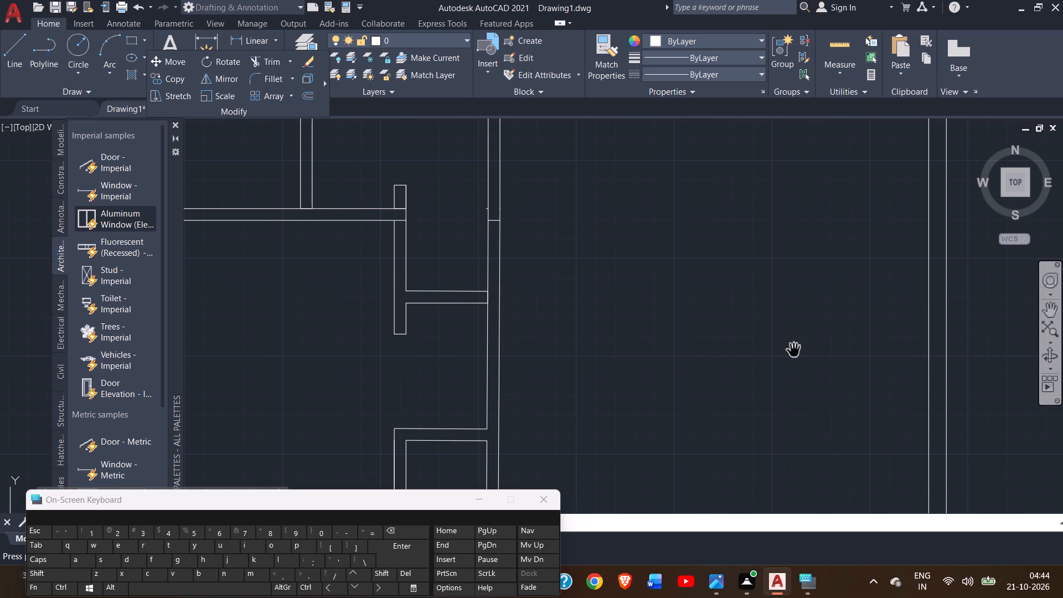
left_click_drag(787, 319, 789, 349)
scroll(665, 299, "down", 3, "ctrl")
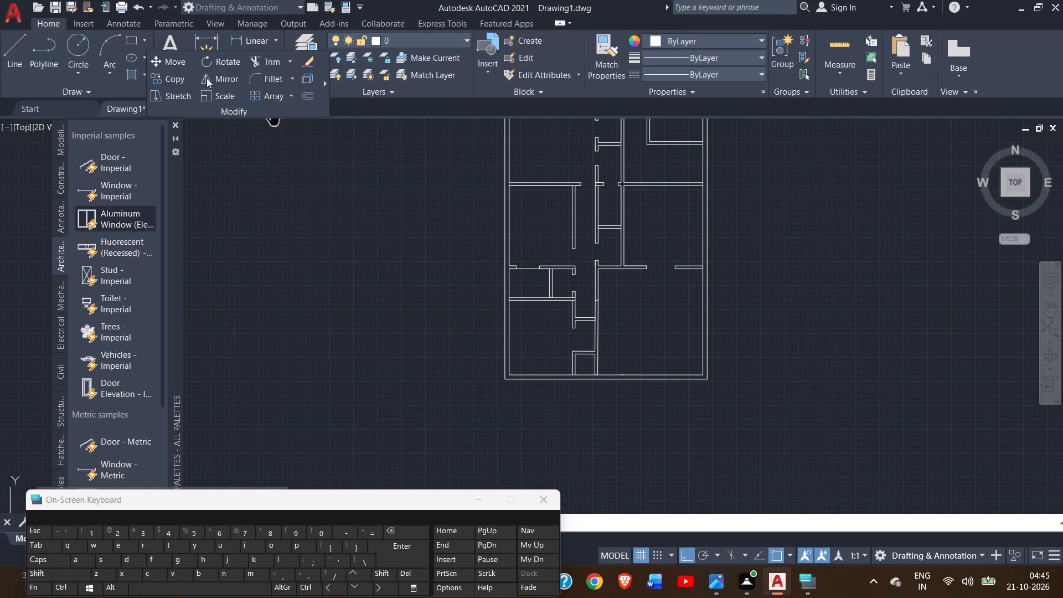
left_click(28, 51)
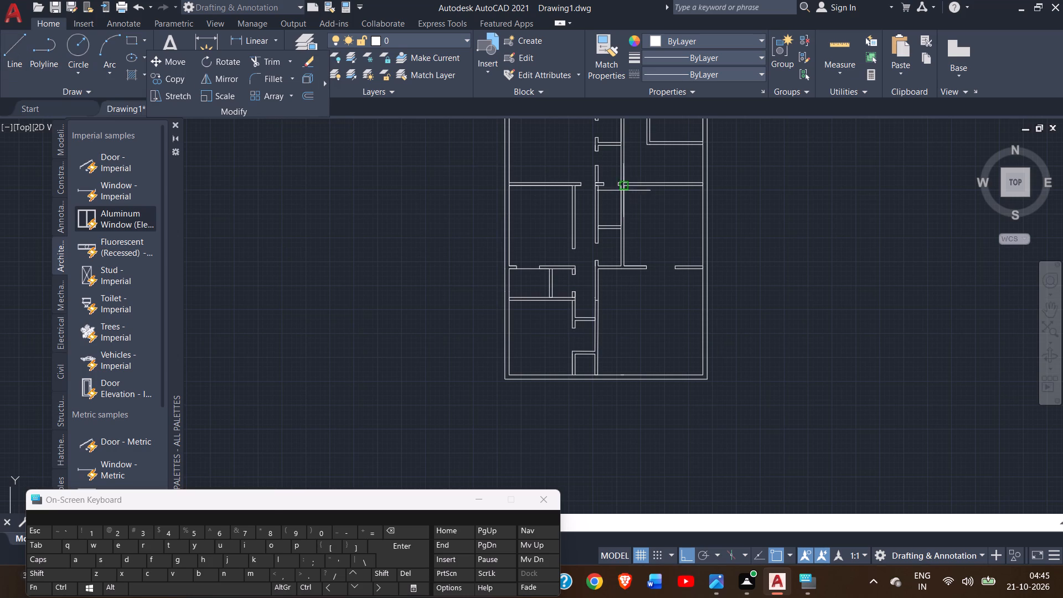
scroll(624, 187, "up", 3, "ctrl")
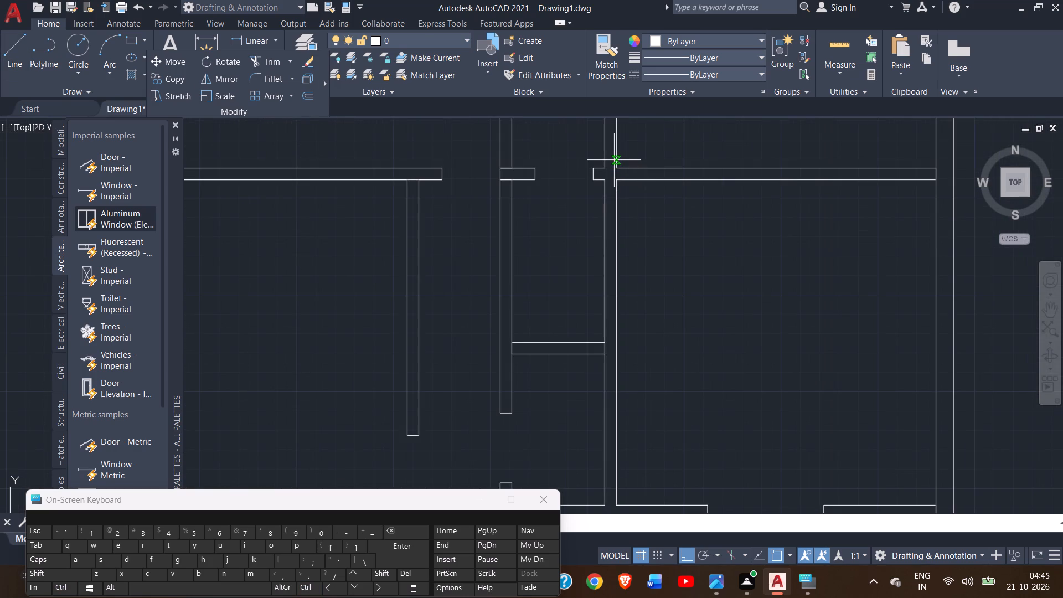
left_click(615, 168)
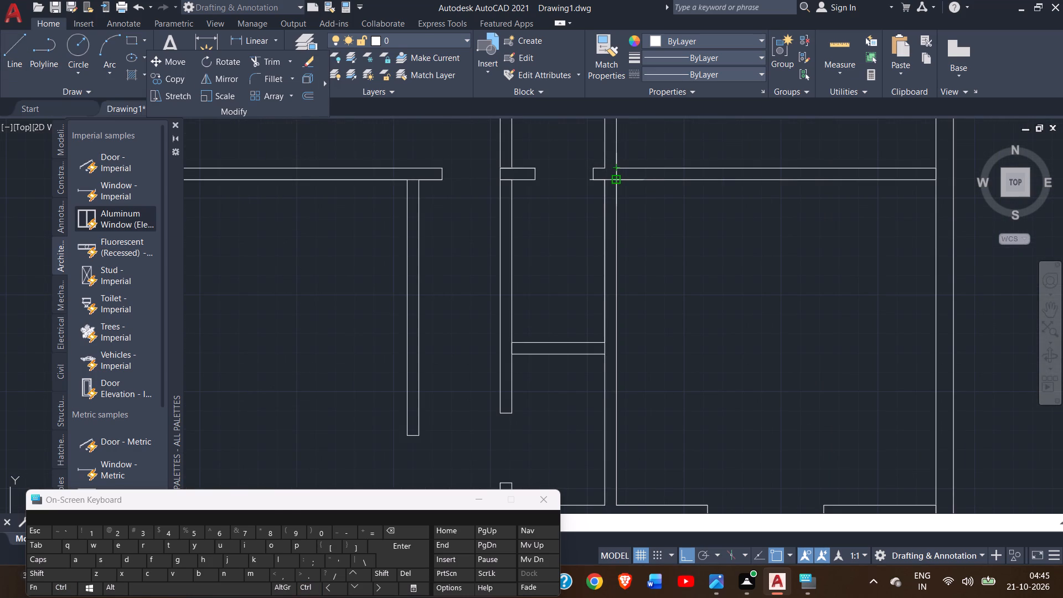
left_click(615, 178)
right_click(615, 178)
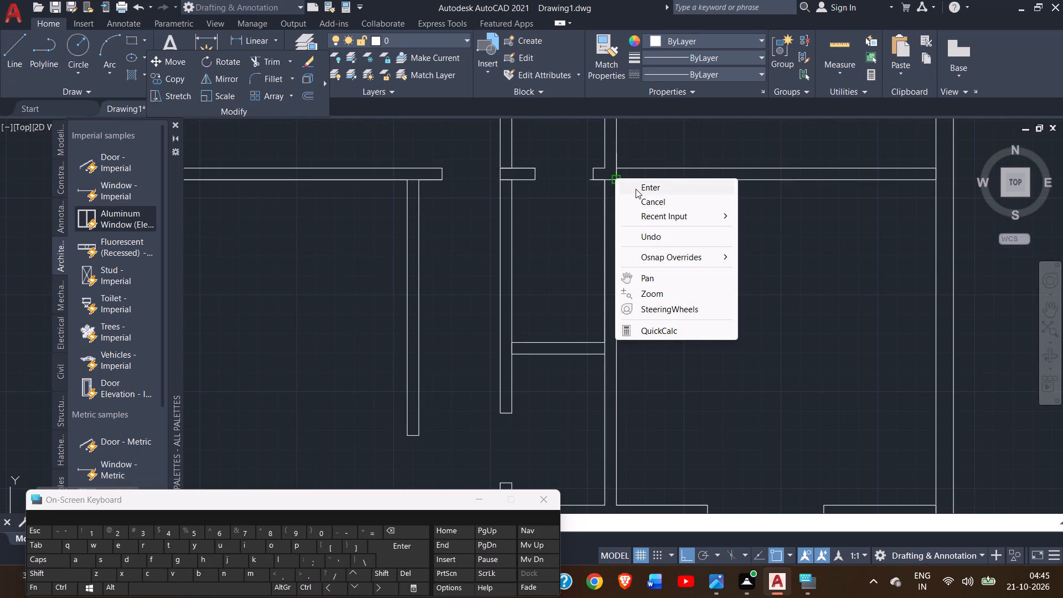
left_click(636, 189)
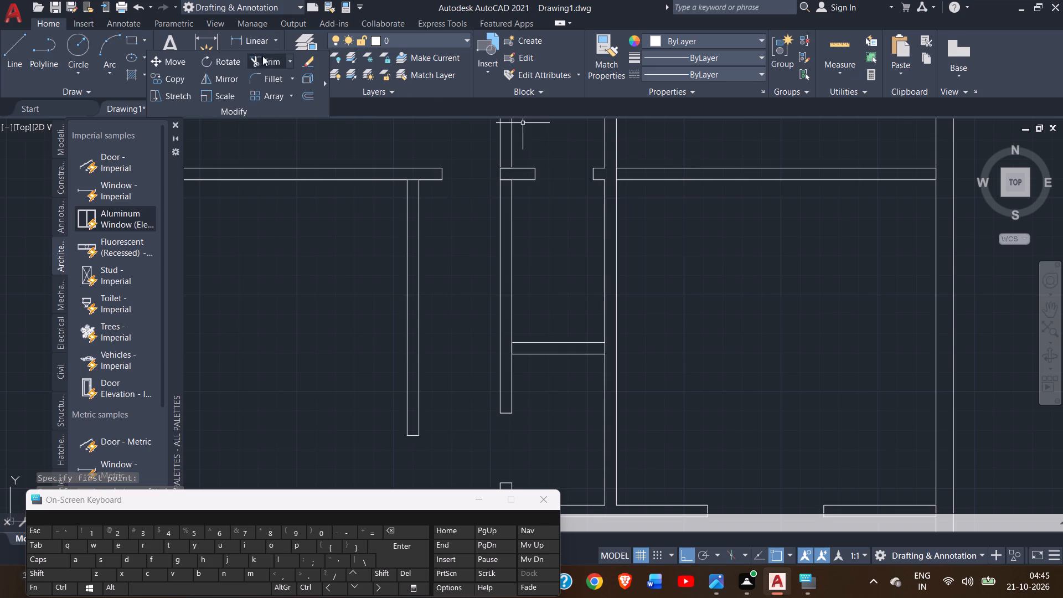
Trim away both faces of the horizontal wall between the long vertical partition and the outer side wall.
left_click(268, 59)
left_click_drag(704, 133, 702, 143)
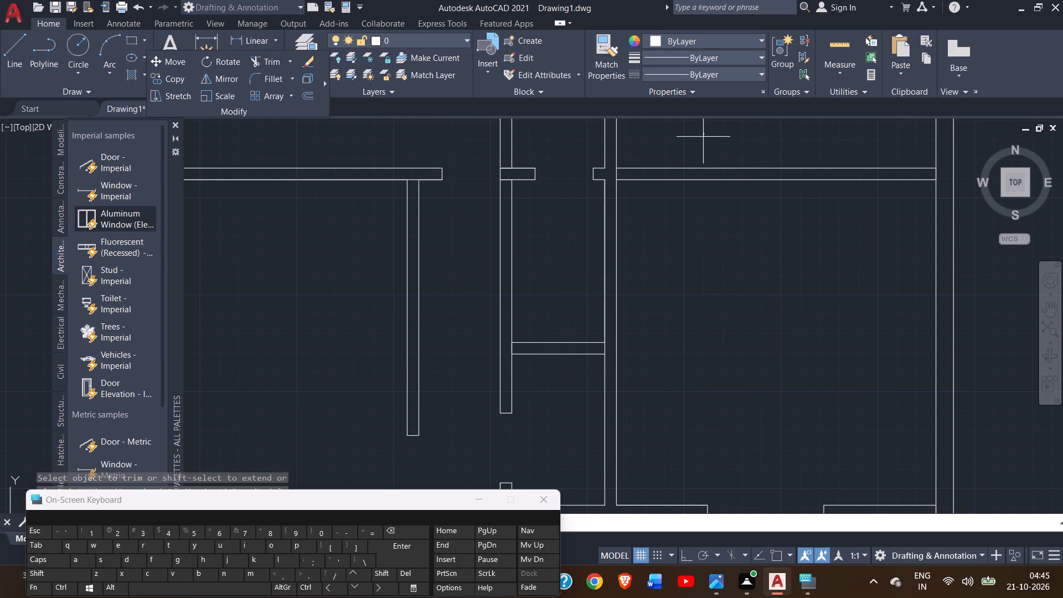
left_click_drag(702, 143, 705, 230)
left_click(705, 230)
scroll(705, 230, "down", 2, "ctrl")
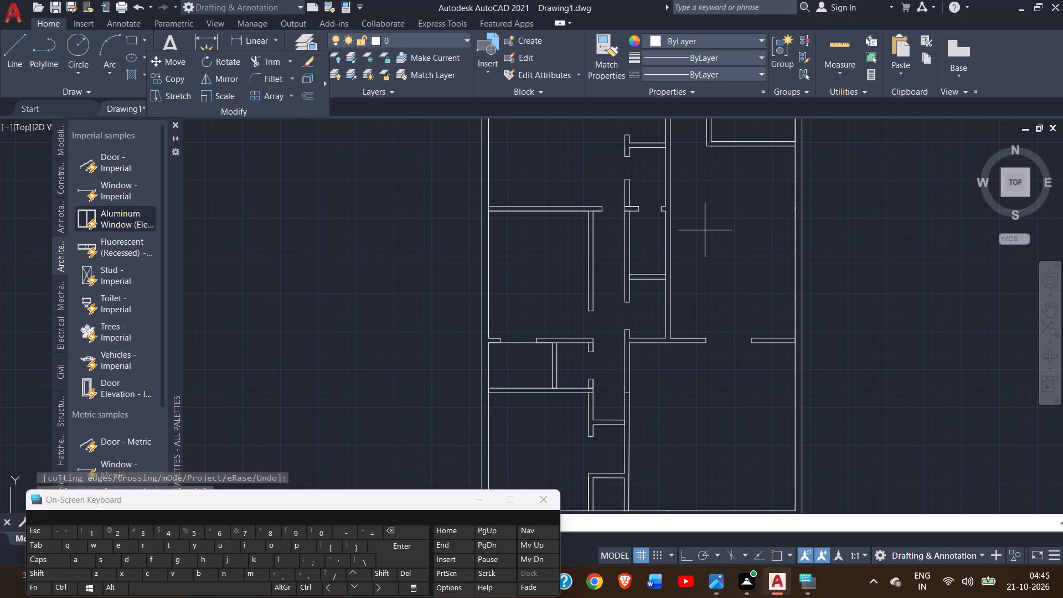
scroll(705, 230, "down", 1, "ctrl")
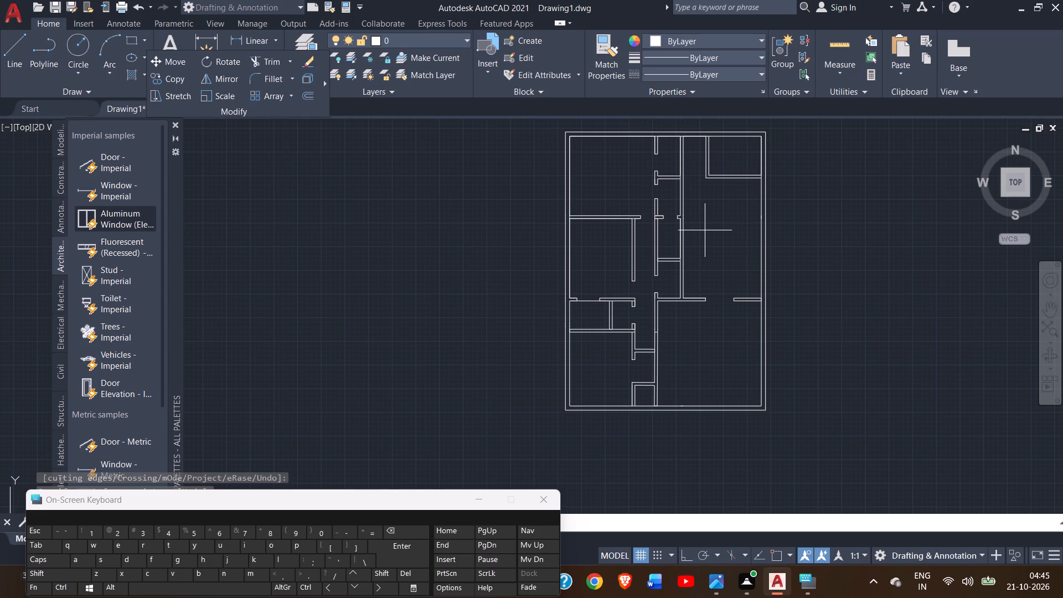
right_click(741, 208)
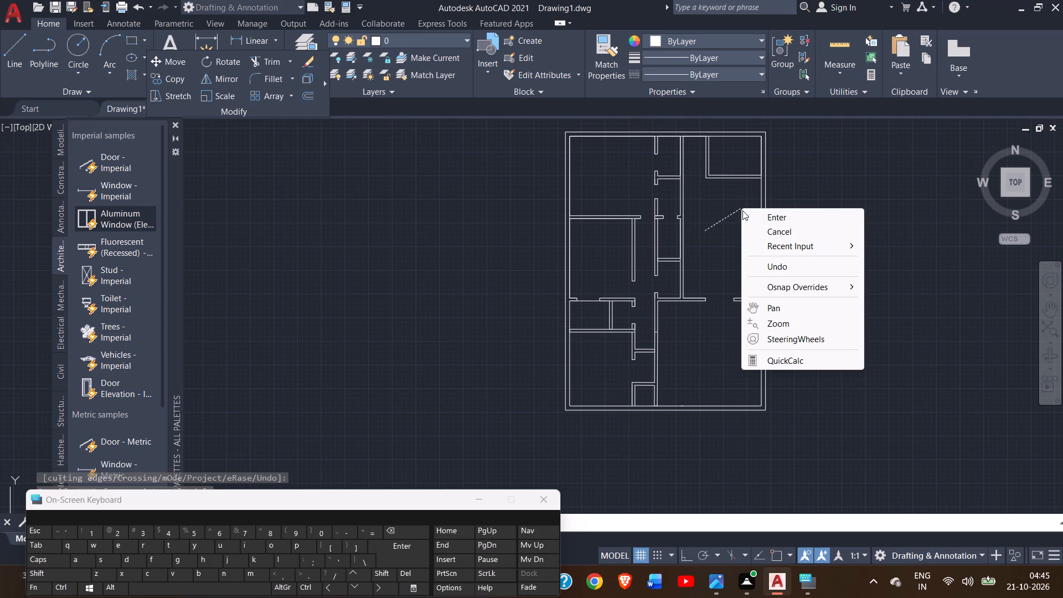
left_click(758, 221)
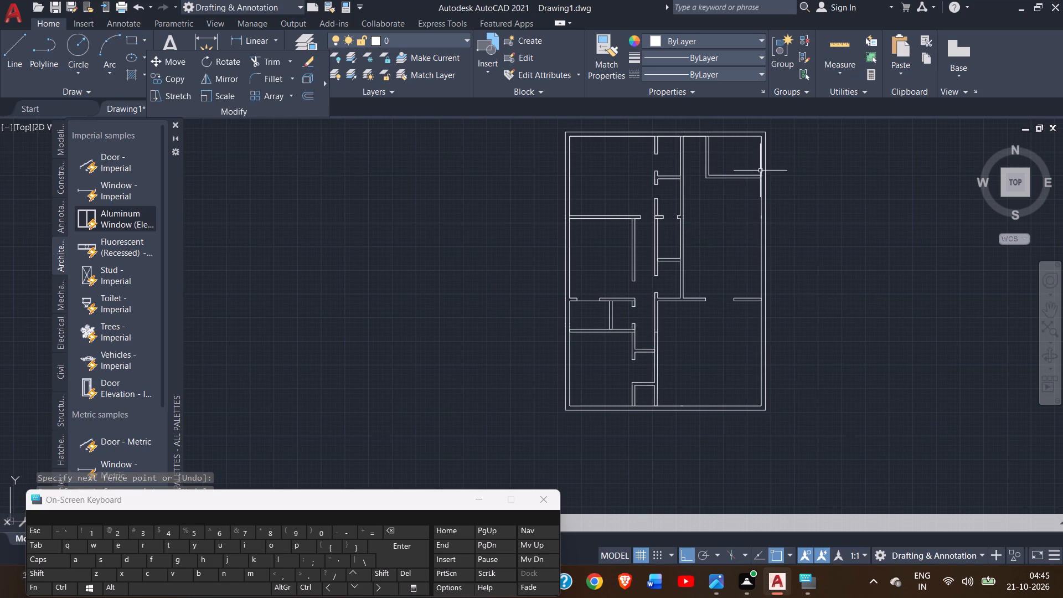
Trim the outer wall's inner face where the upper corner room's lower wall and vertical wall each meet it.
scroll(760, 171, "up", 5, "ctrl")
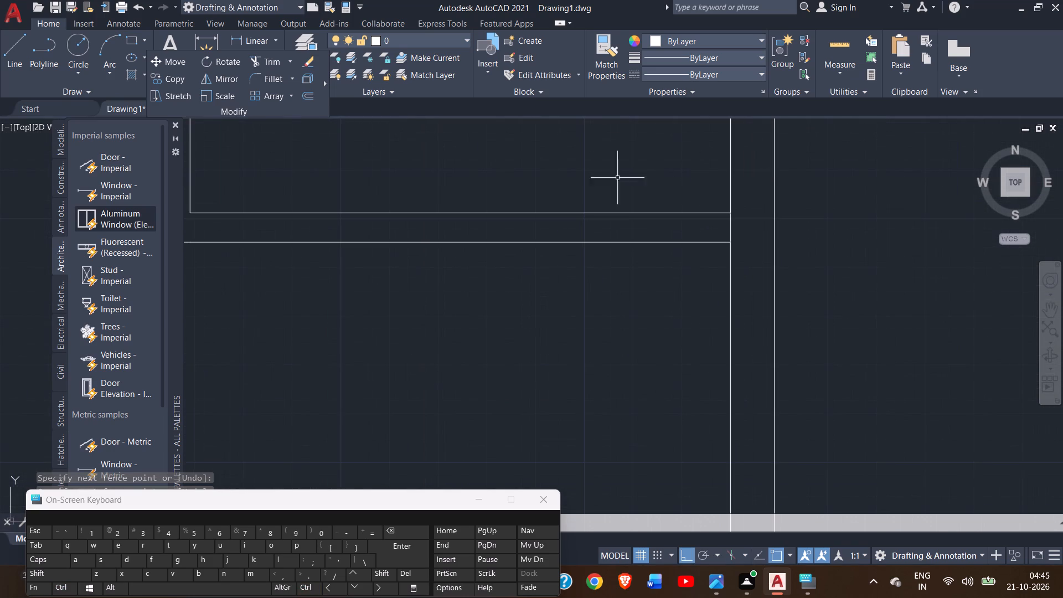
left_click(250, 66)
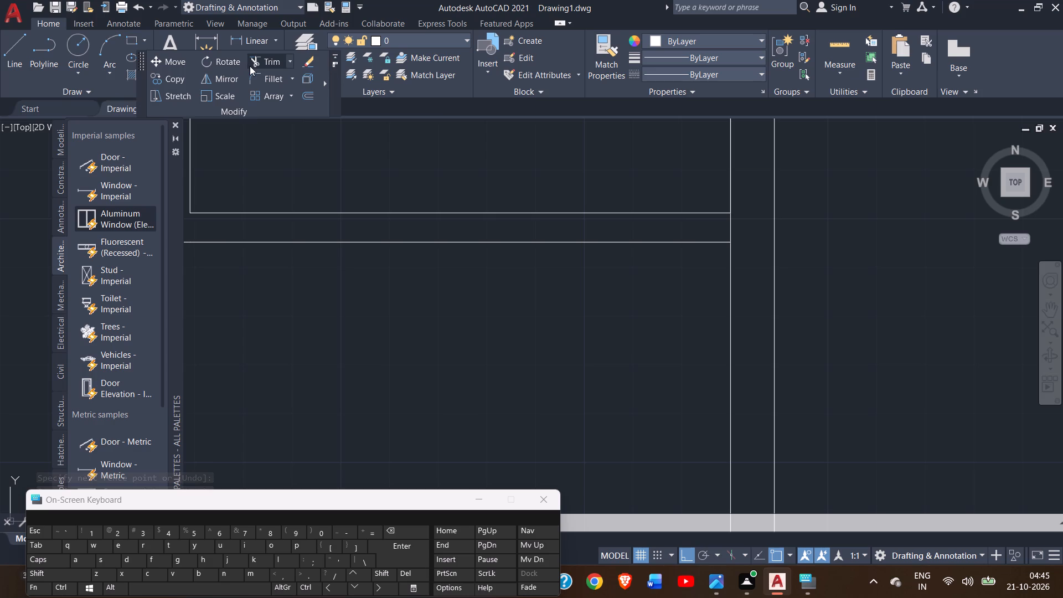
left_click(732, 228)
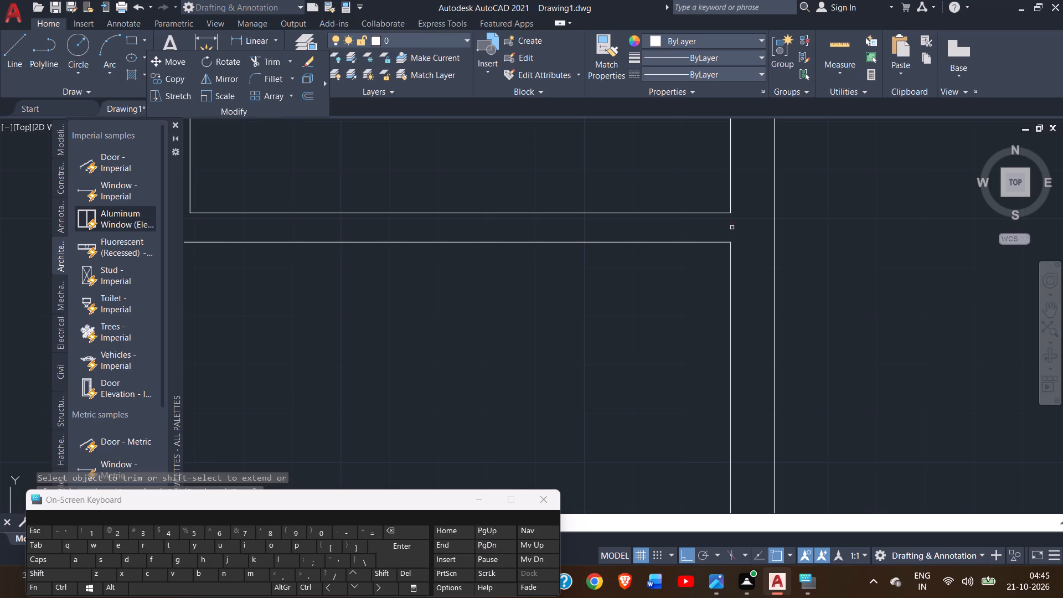
scroll(494, 388, "down", 3, "ctrl")
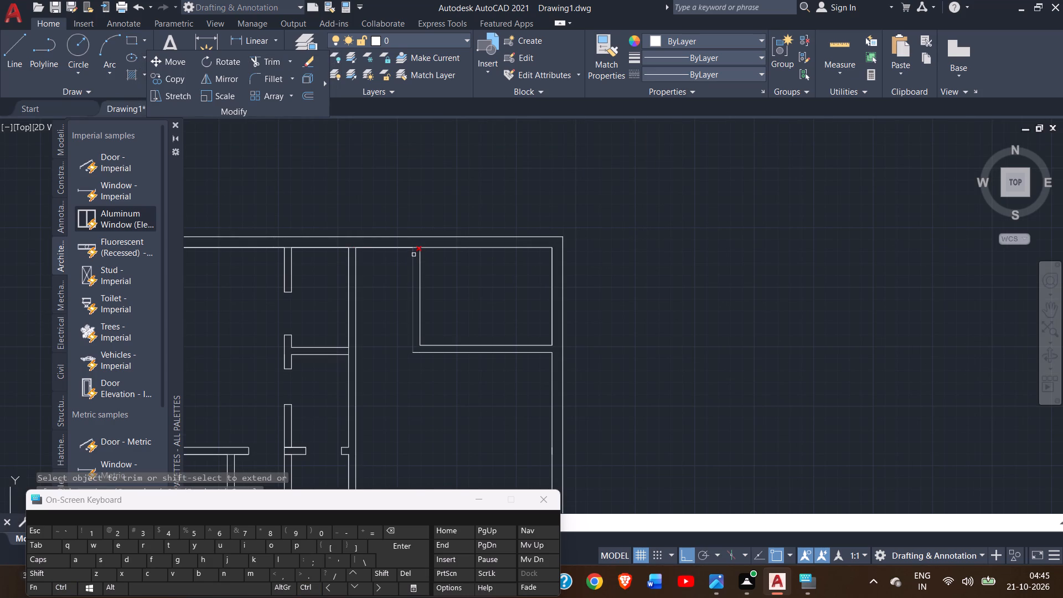
scroll(414, 255, "up", 5, "ctrl")
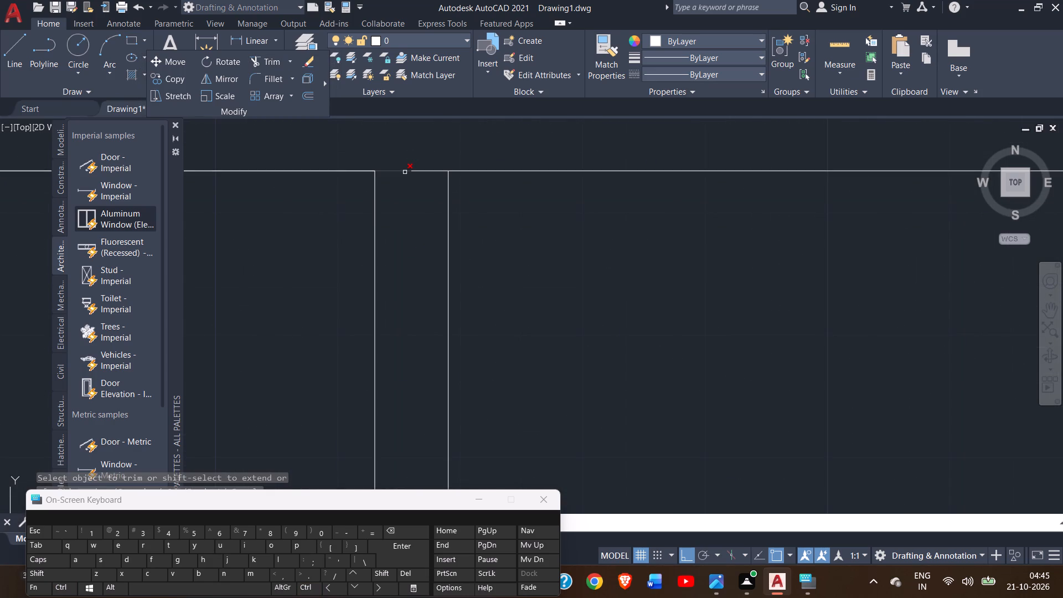
left_click(405, 172)
left_click(417, 172)
Trim the upper outer wall's inner face between the faces of the long vertical partition and the shorter broken partition beside it.
scroll(283, 281, "down", 4, "ctrl")
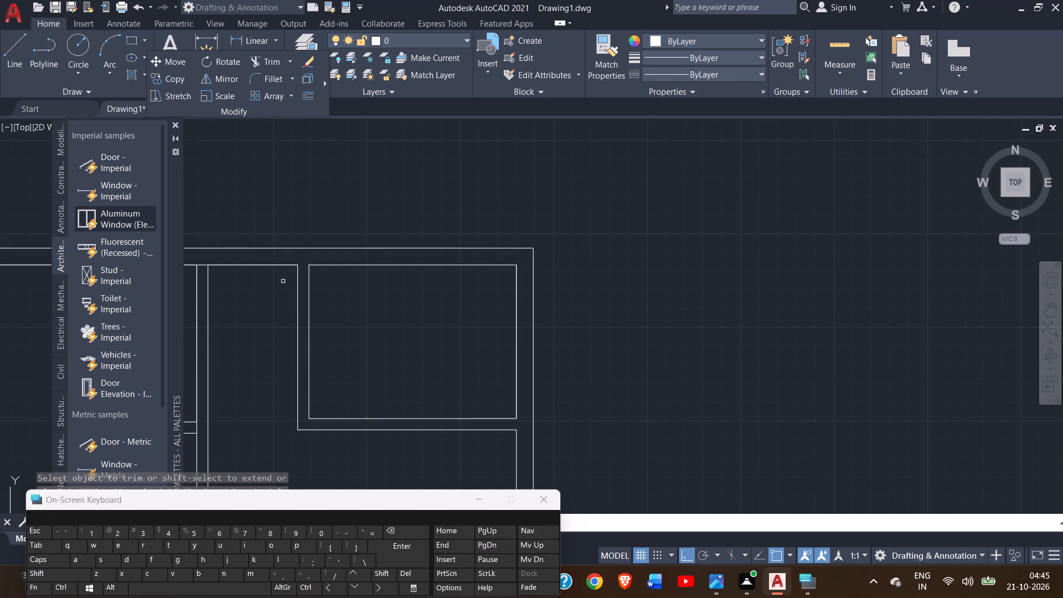
left_click(1050, 313)
left_click_drag(629, 305, 633, 292)
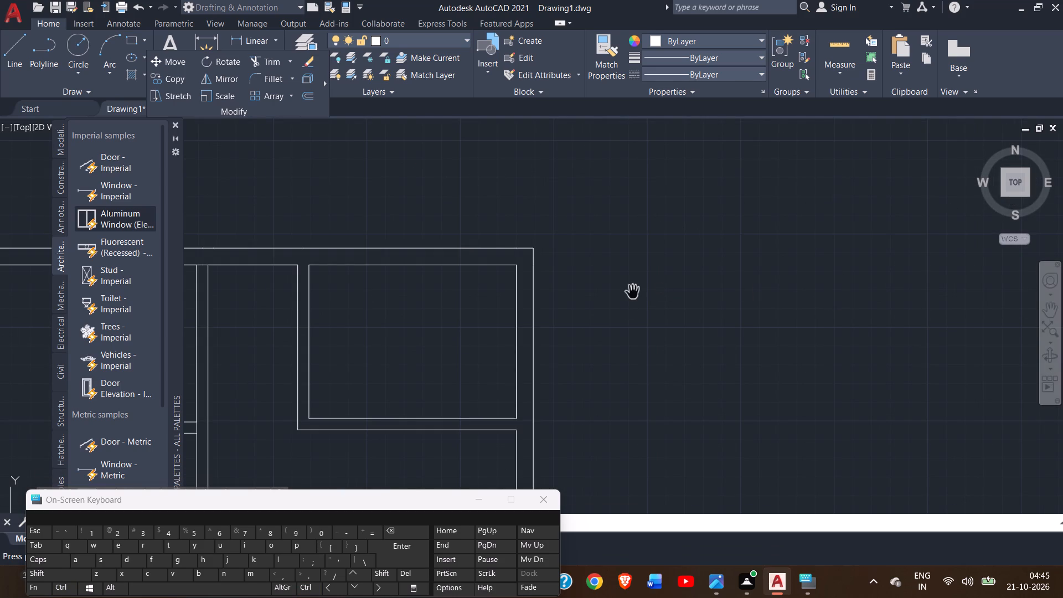
left_click_drag(633, 292, 664, 287)
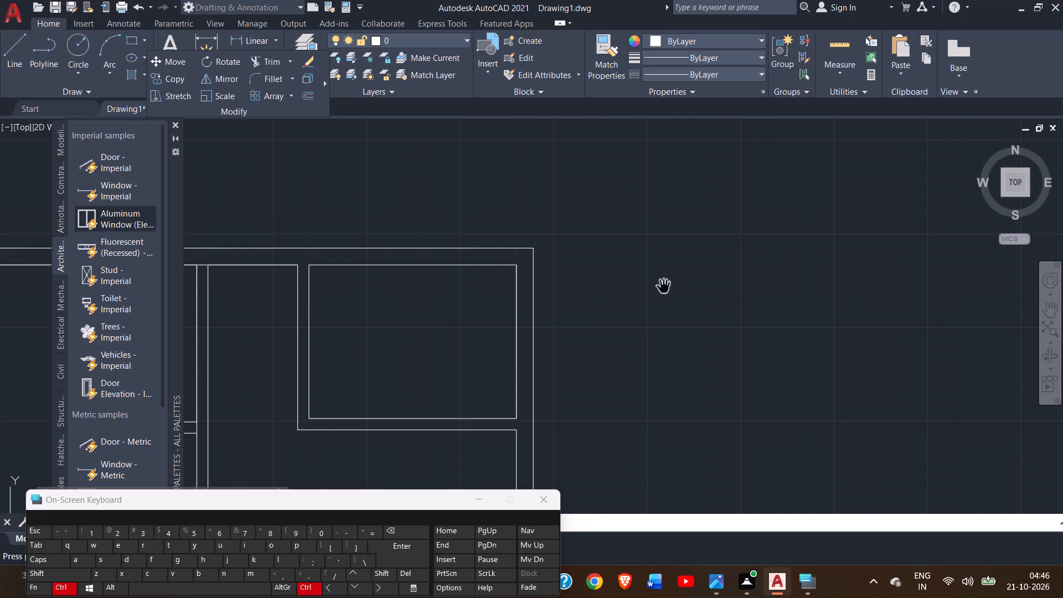
scroll(664, 287, "down", 1, "ctrl")
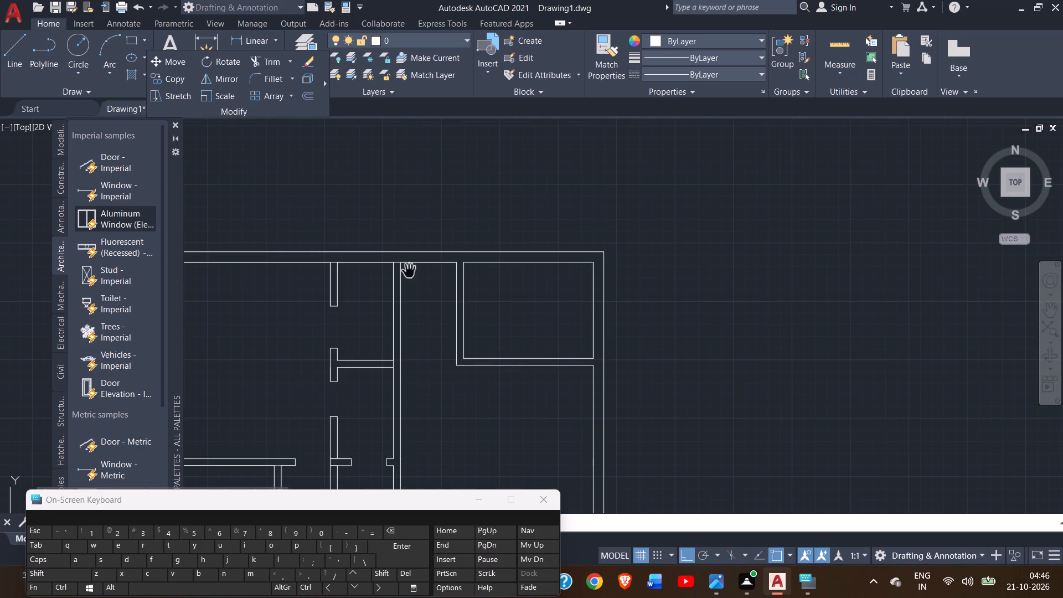
scroll(382, 256, "up", 3, "ctrl")
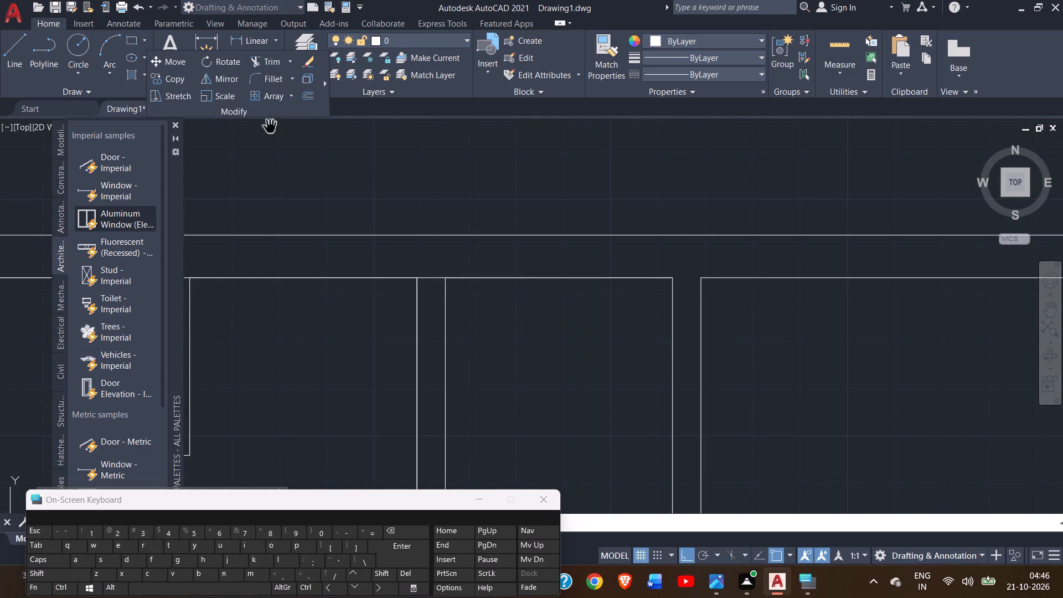
left_click(264, 56)
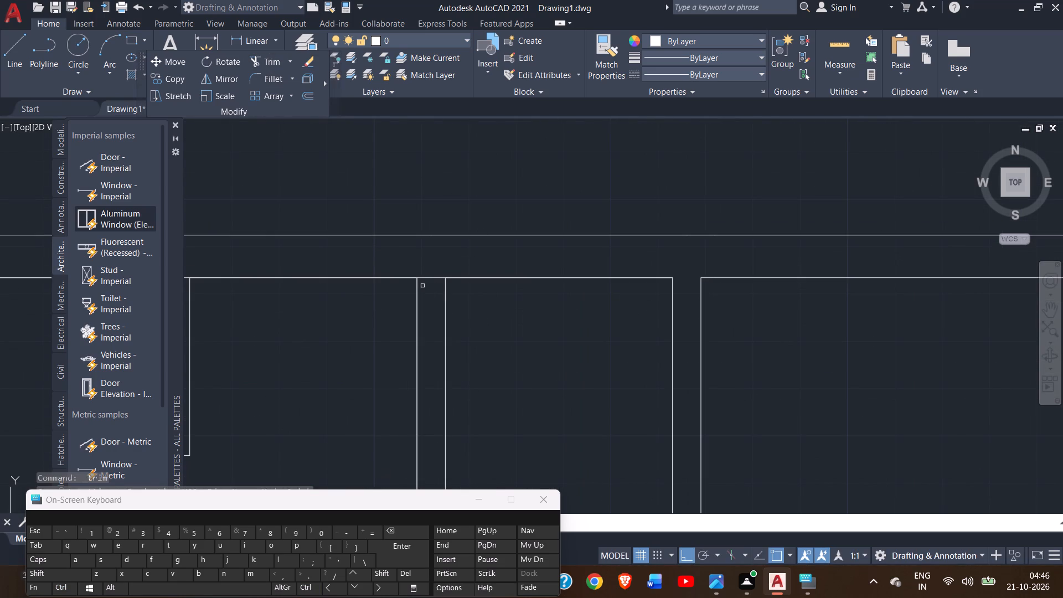
left_click(431, 276)
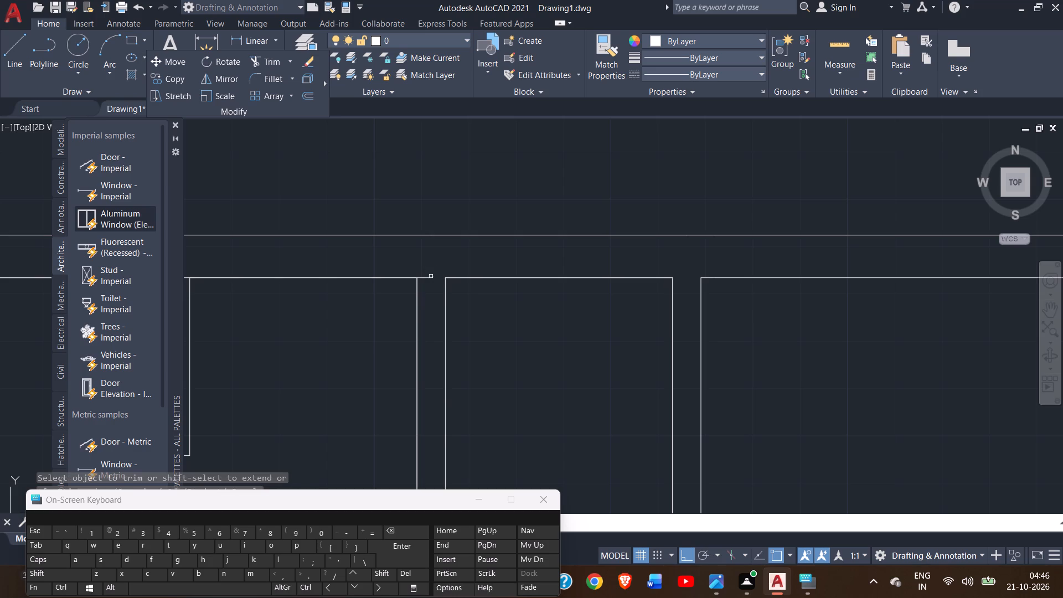
left_click(426, 280)
scroll(275, 373, "down", 2, "ctrl")
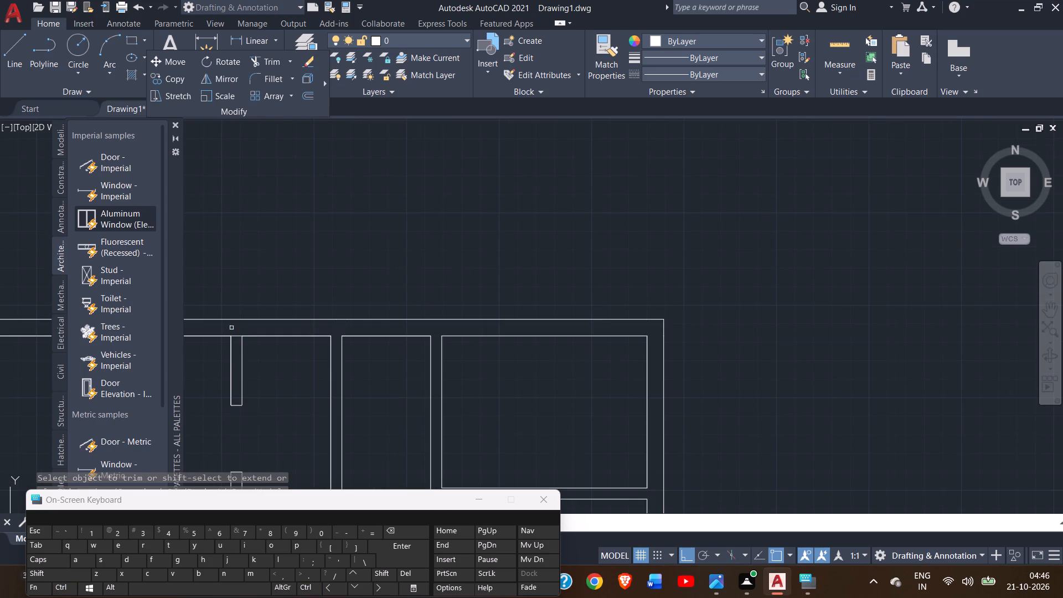
scroll(231, 327, "up", 3, "ctrl")
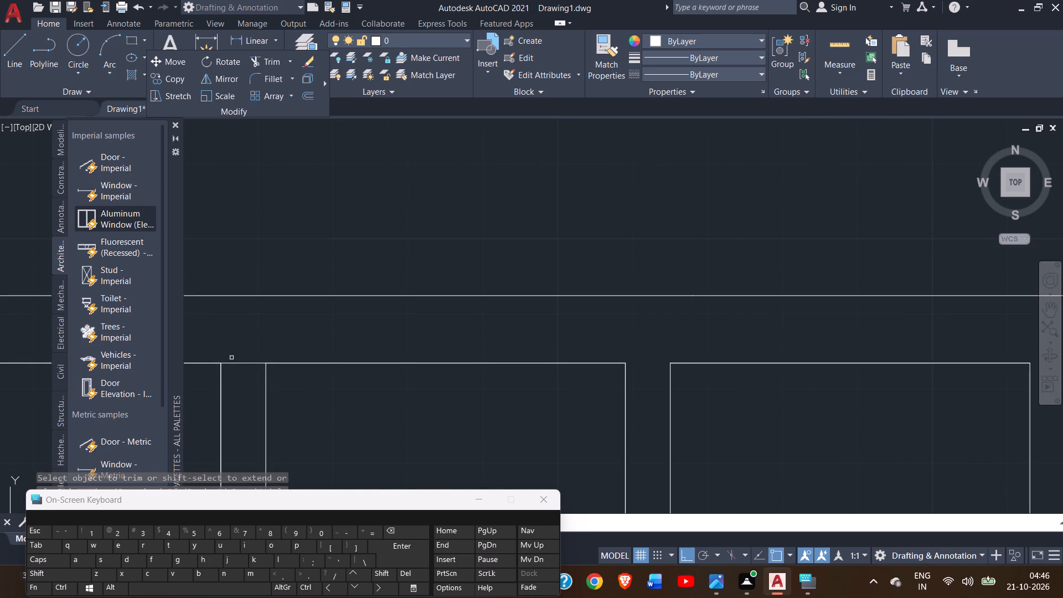
left_click(240, 365)
Trim the two lines crossing the broken vertical partition where the short horizontal wall stub joins it, opening the junction.
scroll(465, 188, "down", 4, "ctrl")
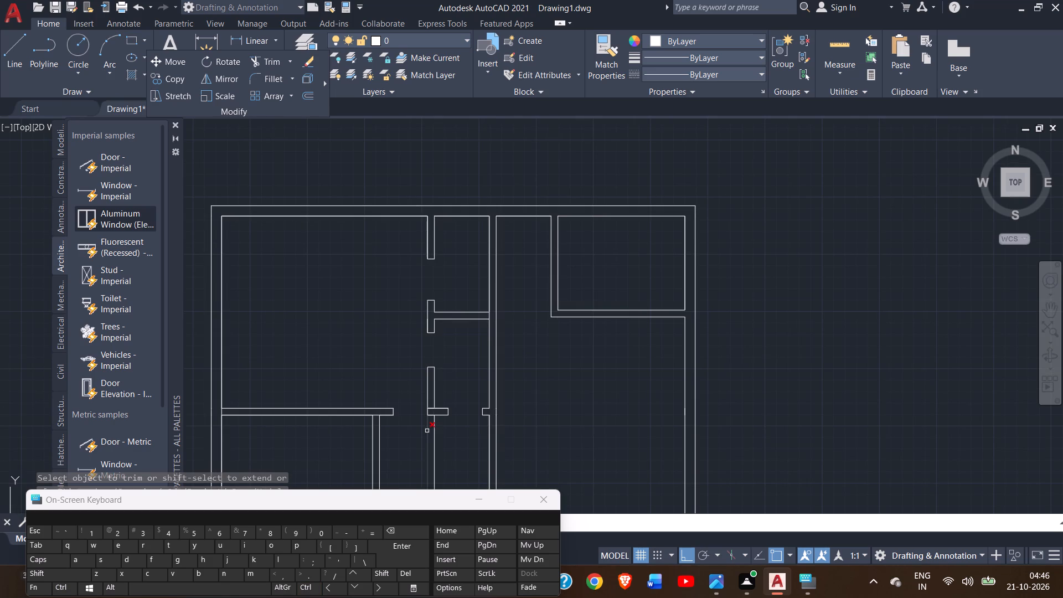
scroll(427, 431, "up", 4, "ctrl")
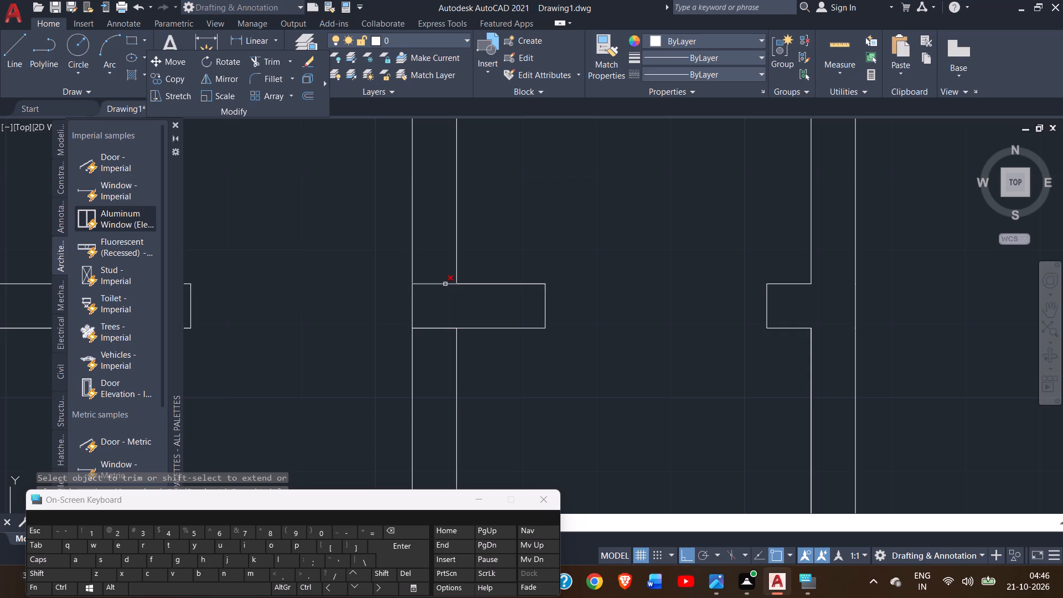
left_click(445, 284)
left_click(440, 285)
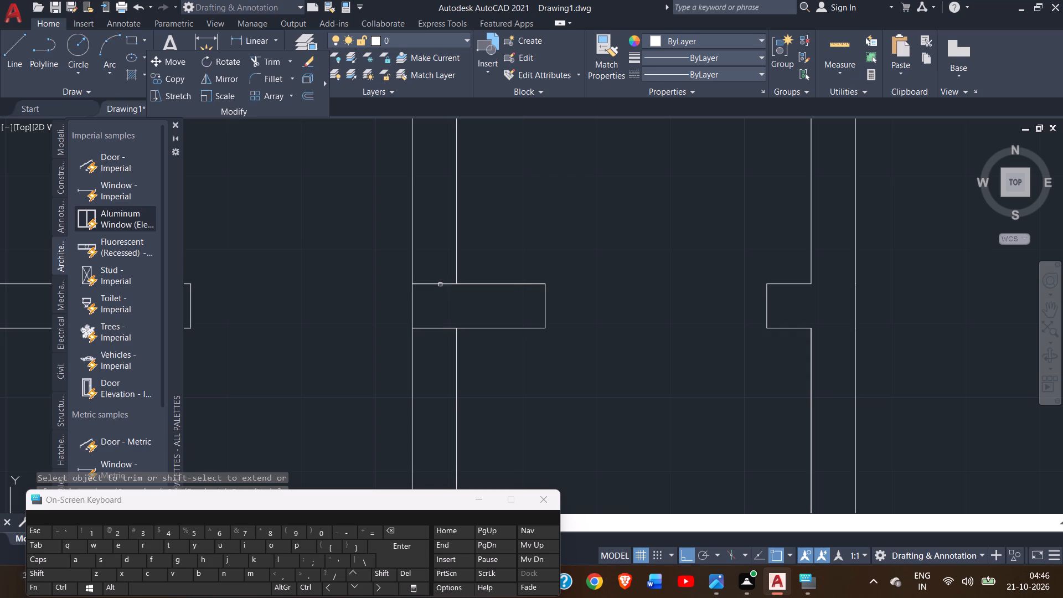
left_click(437, 283)
left_click_drag(436, 271, 436, 380)
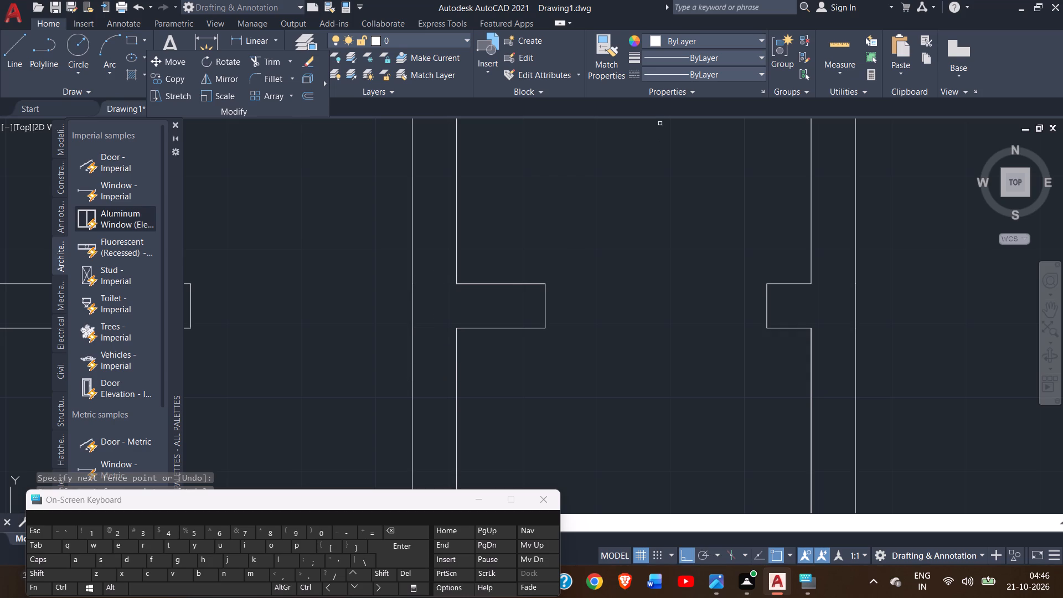
Trim the lower face of the long horizontal wall between the two faces of the vertical partition that meets it below.
scroll(585, 213, "down", 2, "ctrl")
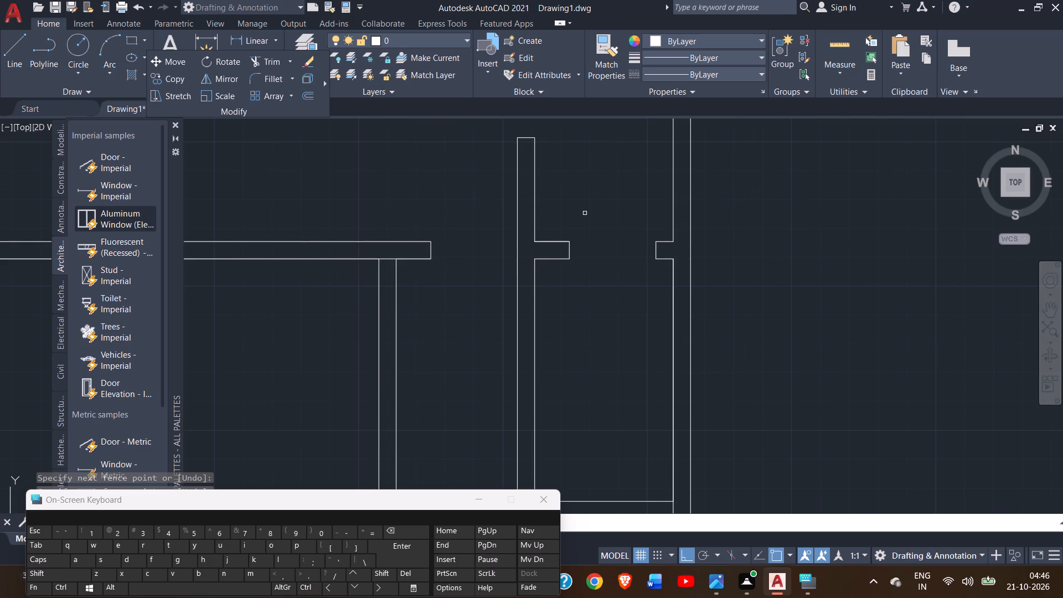
left_click(384, 260)
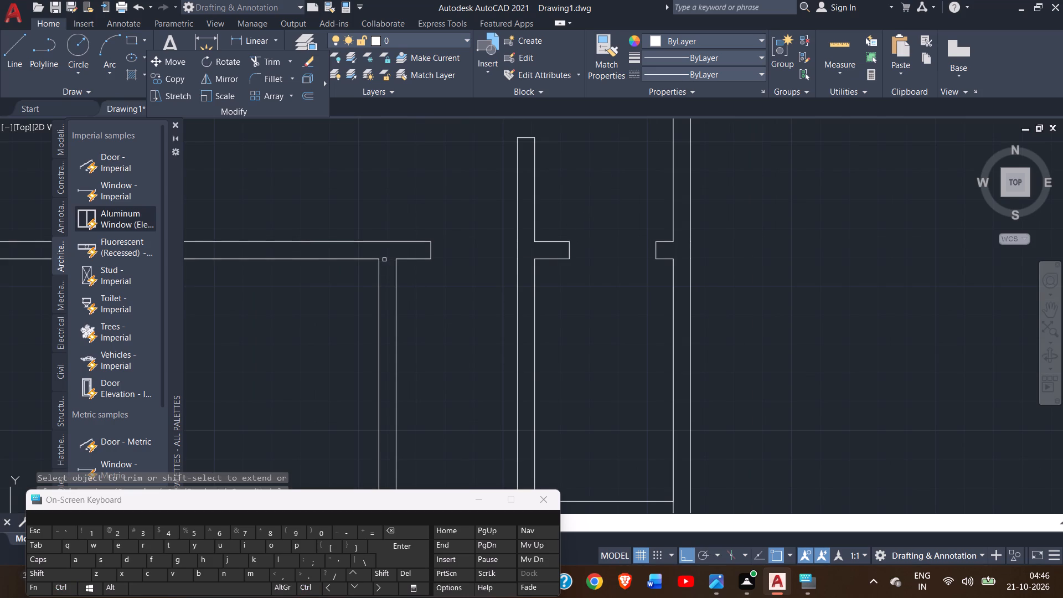
Trim the vertical partition faces at both ends of the cross wall dividing the narrow central room, opening both junctions.
scroll(446, 299, "down", 1, "ctrl")
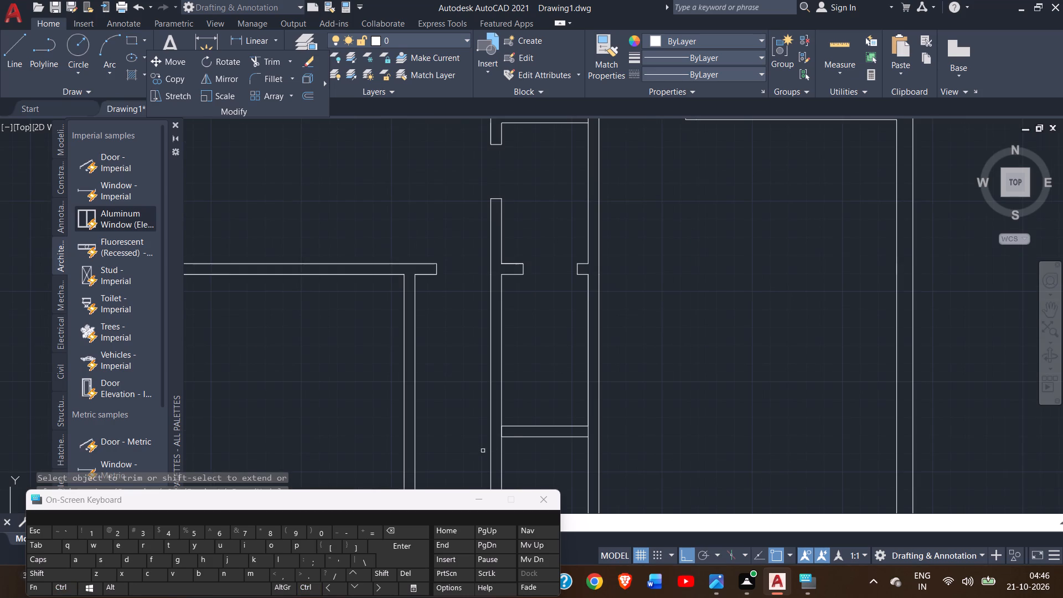
scroll(510, 437, "up", 2, "ctrl")
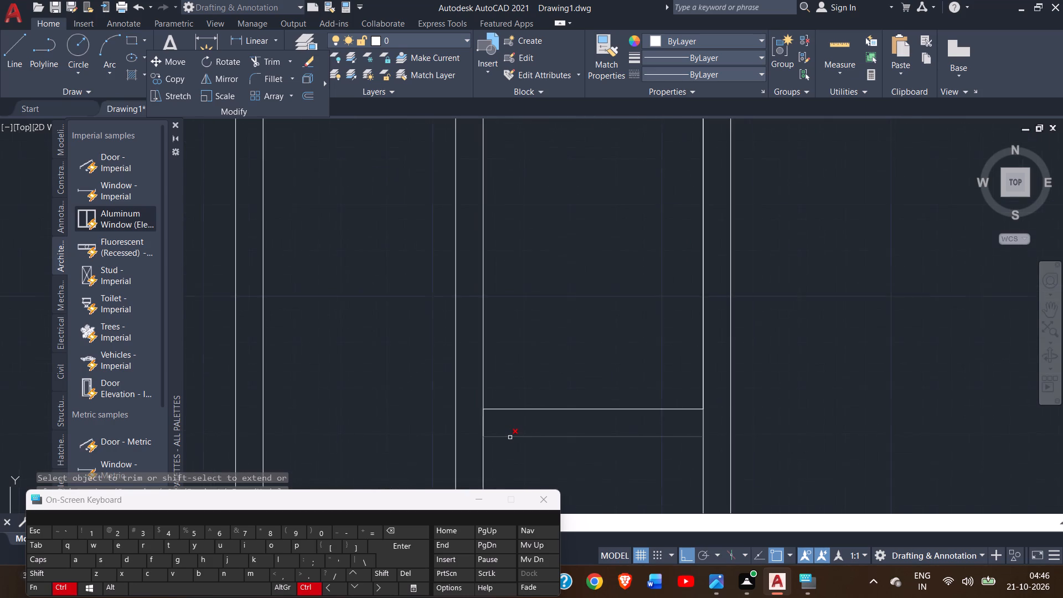
scroll(510, 437, "up", 1, "ctrl")
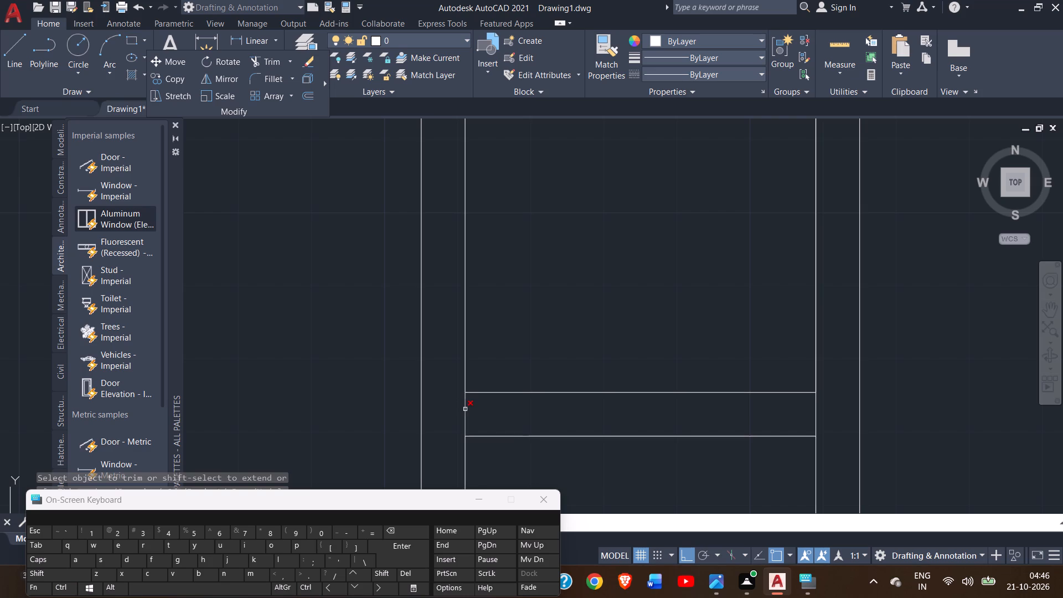
left_click(466, 409)
left_click(465, 413)
left_click(817, 416)
Trim the lower face of the small lower room's upper wall where the end stub and the short vertical partition each join it.
scroll(718, 318, "down", 4, "ctrl")
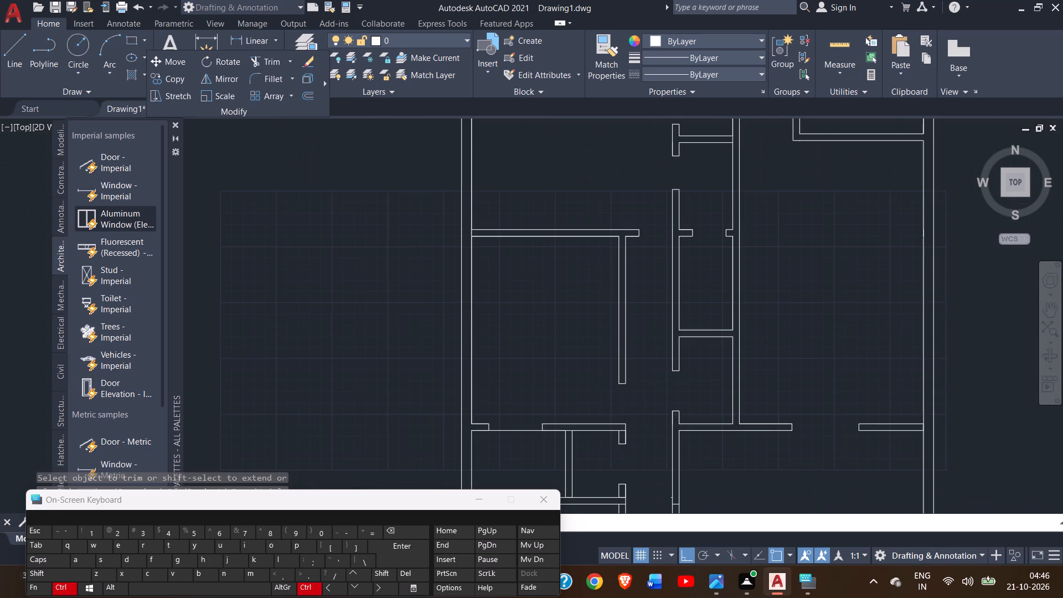
scroll(718, 318, "down", 1, "ctrl")
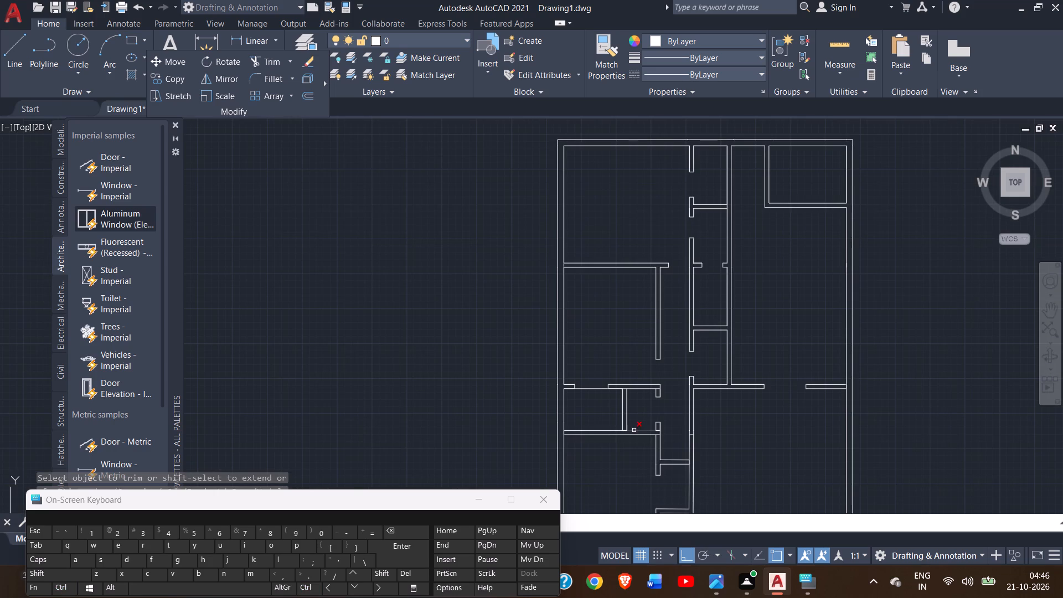
scroll(655, 409, "up", 4, "ctrl")
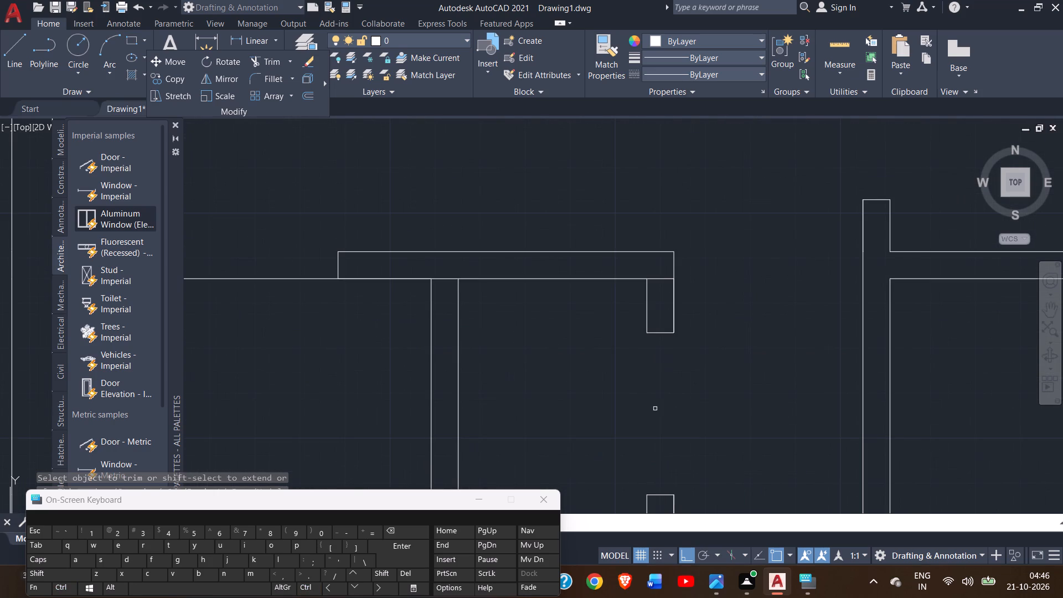
left_click(663, 277)
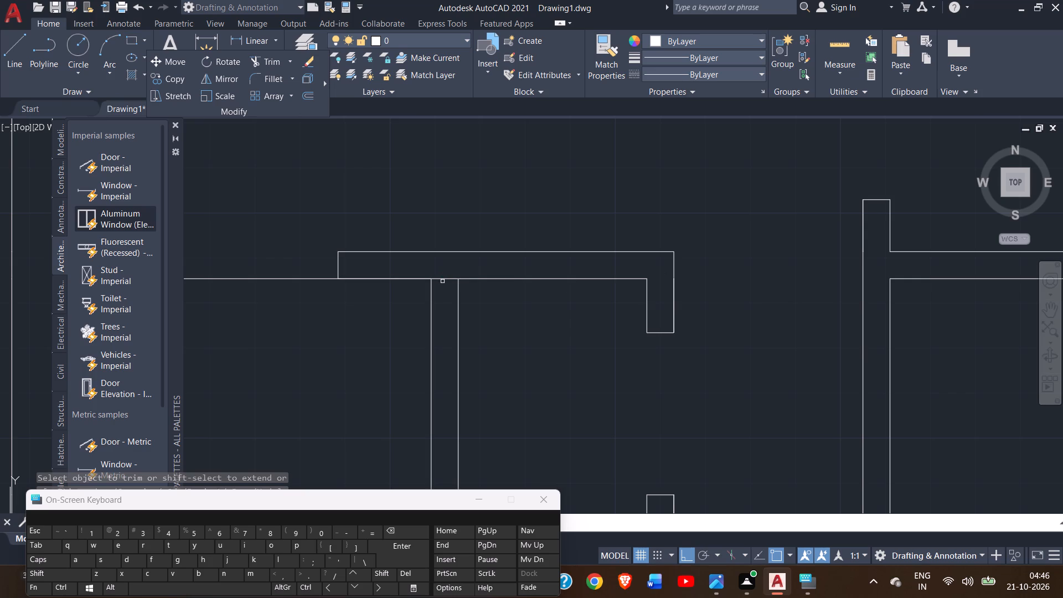
left_click(446, 277)
Examine the trimmed junctions across the whole floor plan and end the Trim command.
scroll(504, 195, "down", 3, "ctrl")
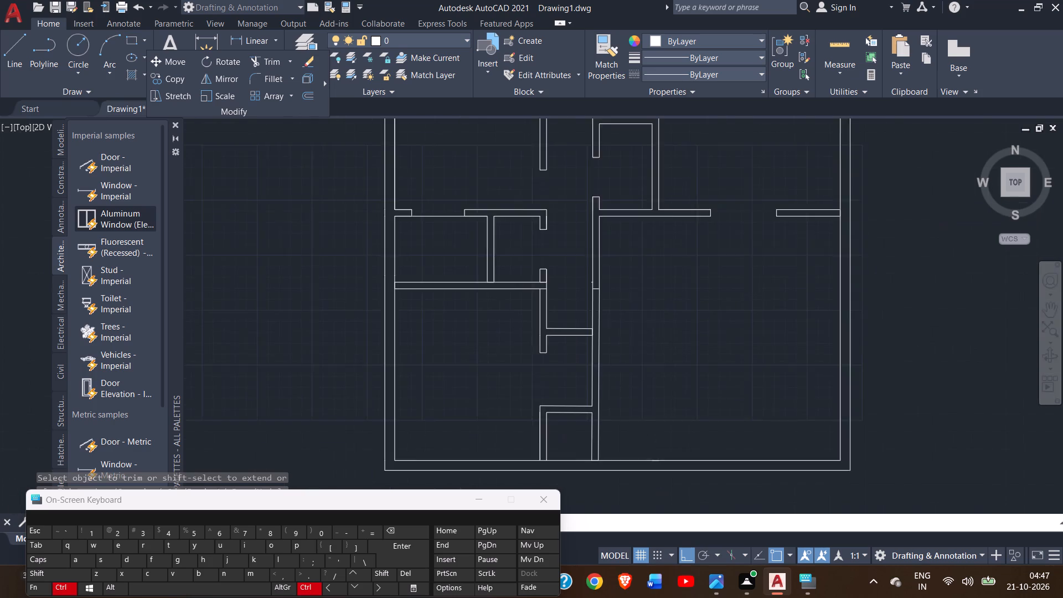
scroll(504, 195, "down", 2, "ctrl")
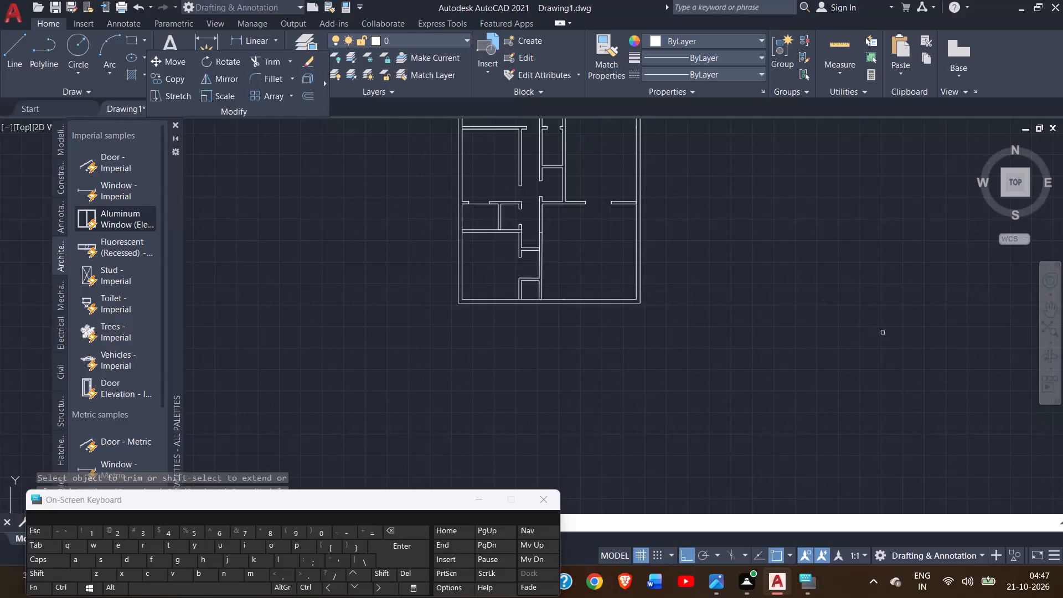
left_click(1041, 306)
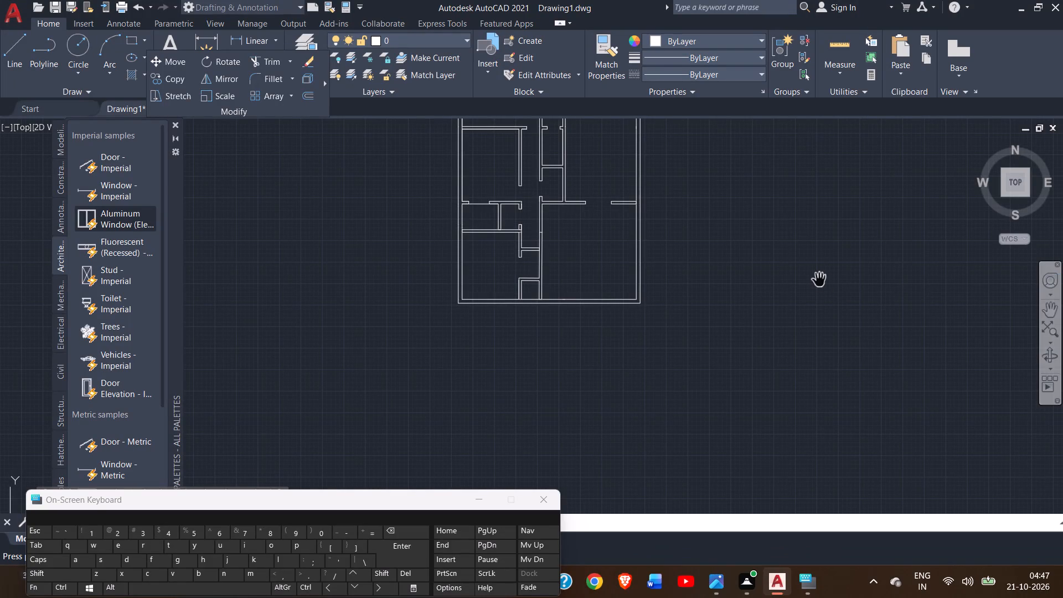
left_click_drag(818, 280, 795, 353)
left_click_drag(740, 271, 739, 286)
left_click_drag(739, 286, 739, 287)
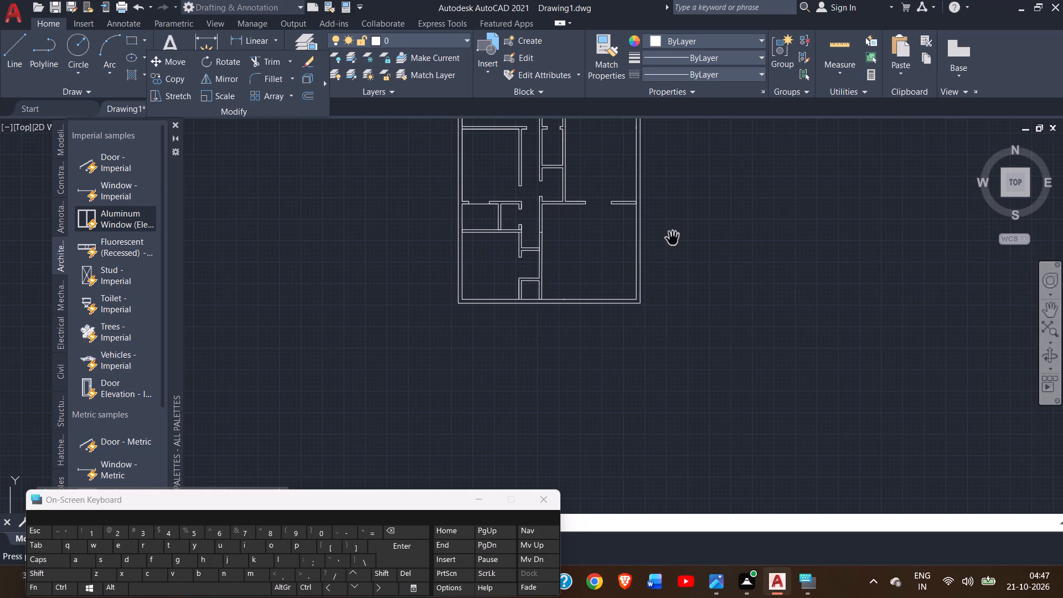
left_click_drag(680, 220, 685, 249)
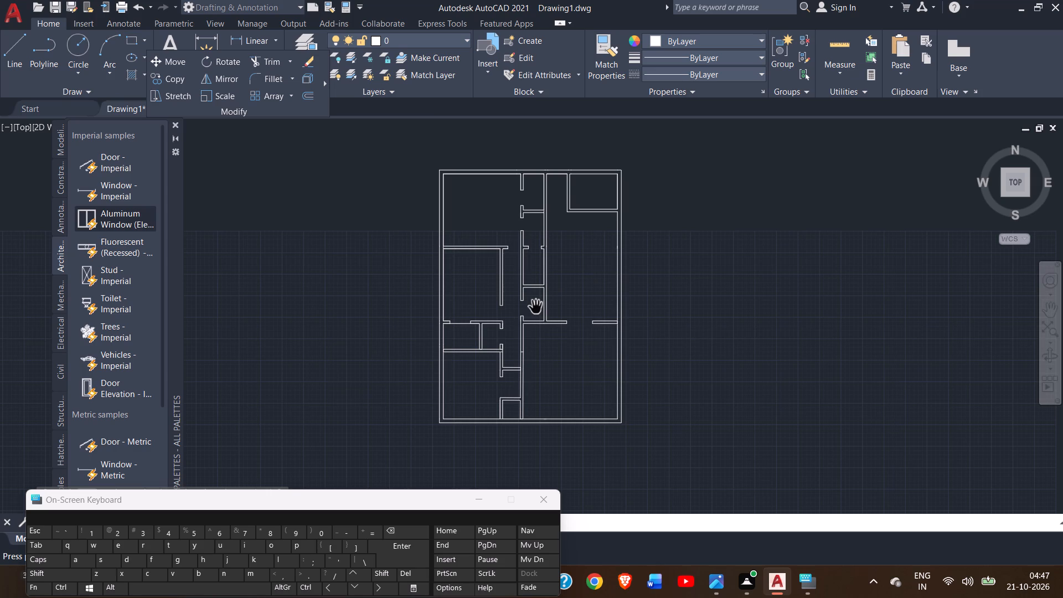
right_click(711, 292)
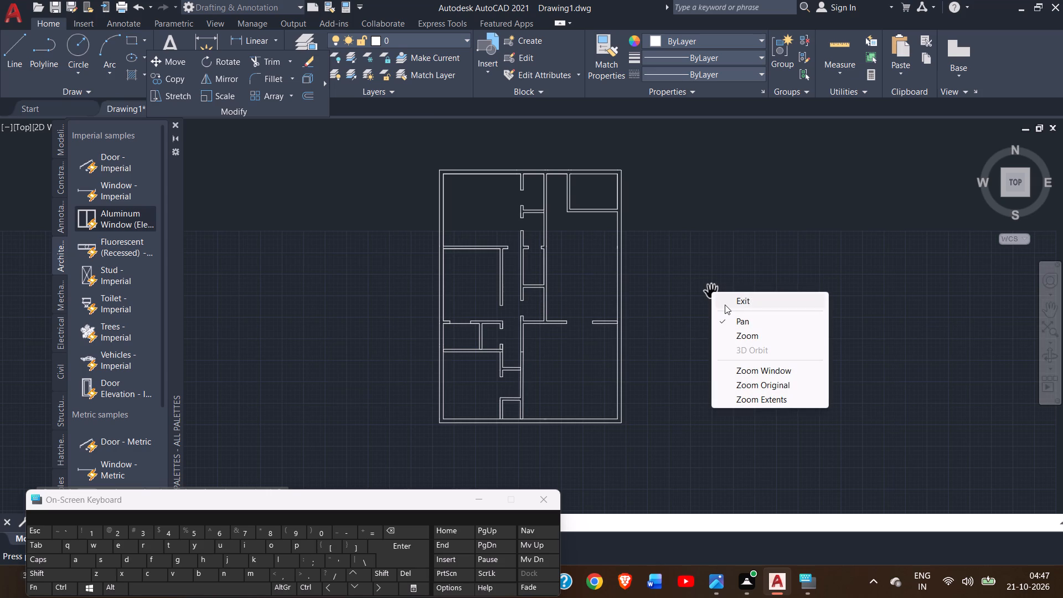
left_click(725, 305)
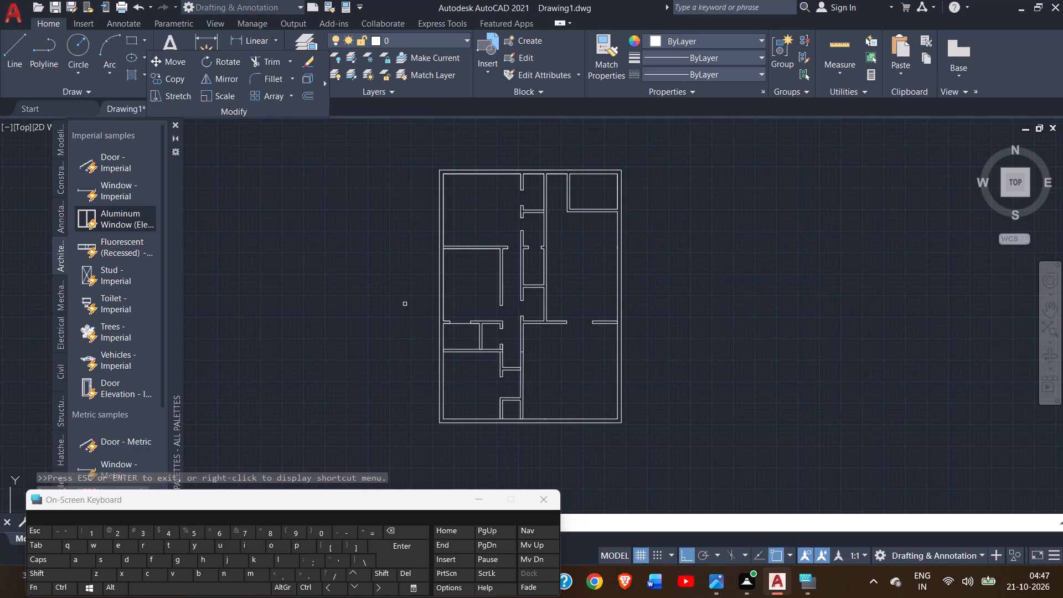
right_click(361, 300)
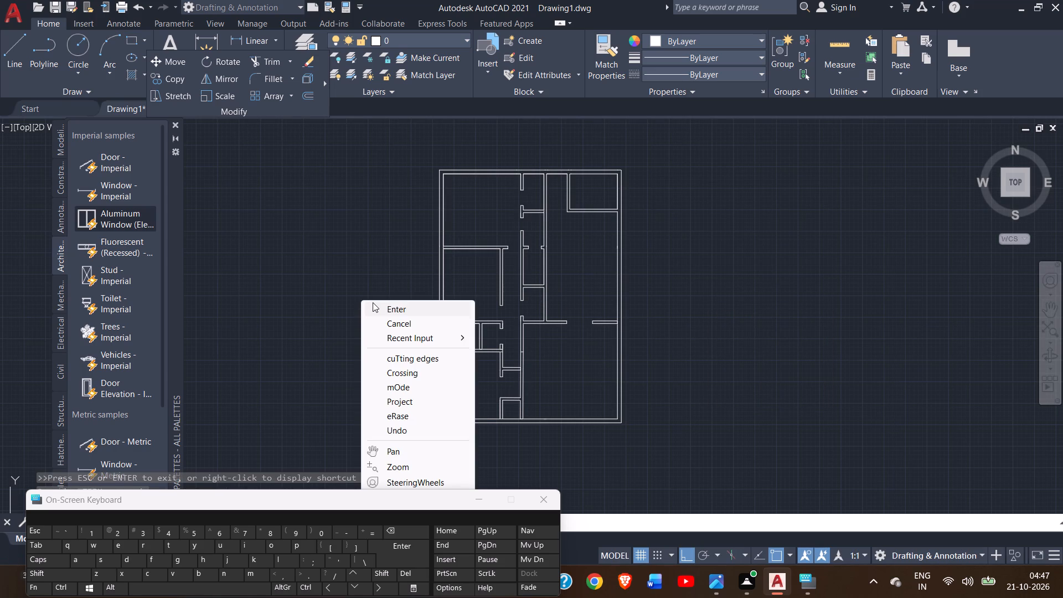
left_click(373, 302)
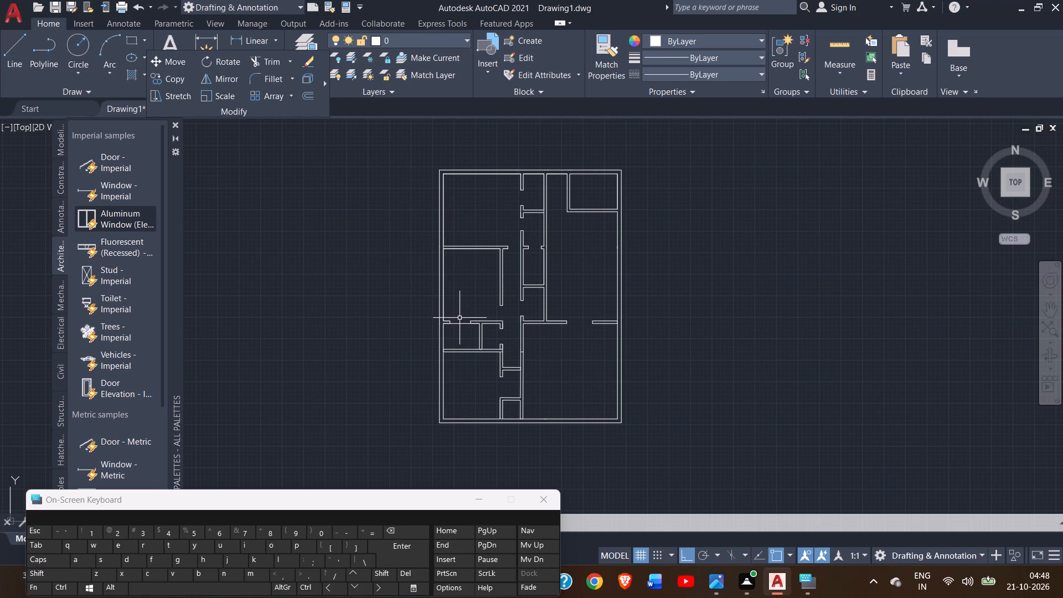
Delete the leftover line spanning the opening in the small lower room's upper wall.
scroll(460, 318, "up", 1, "ctrl")
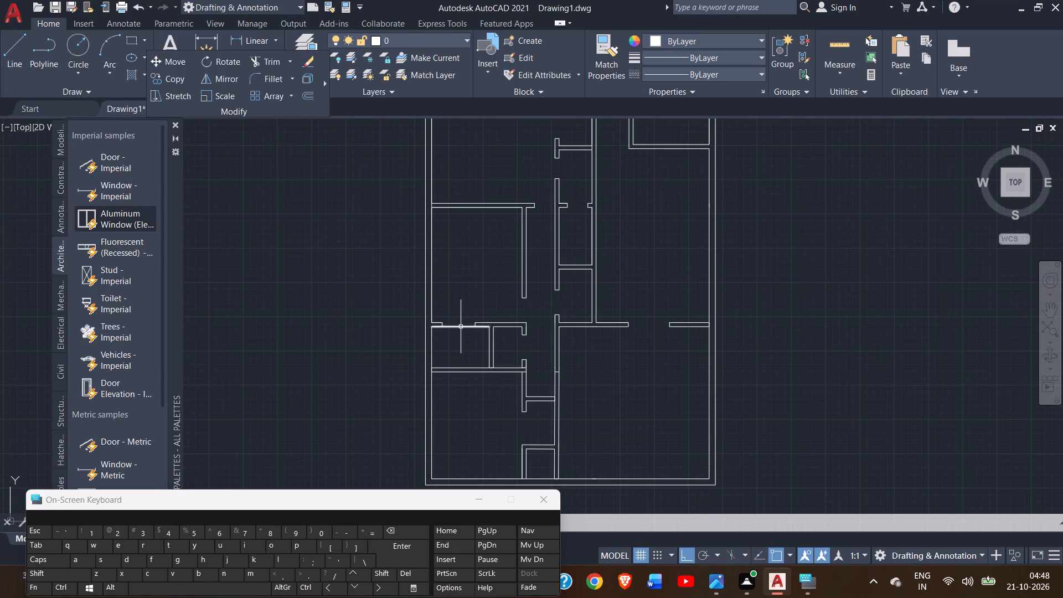
left_click(461, 327)
key("Delete")
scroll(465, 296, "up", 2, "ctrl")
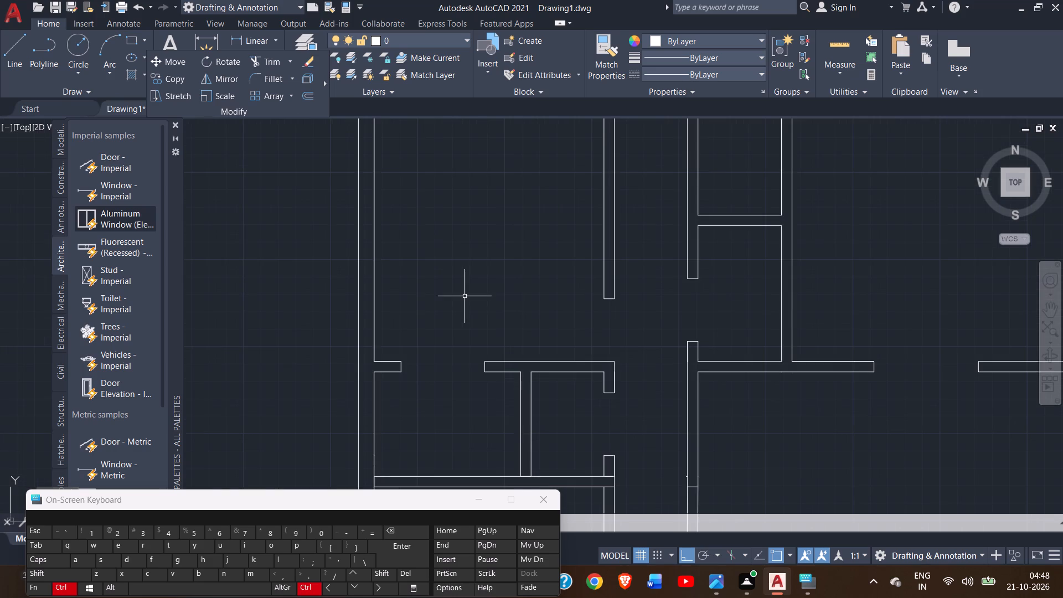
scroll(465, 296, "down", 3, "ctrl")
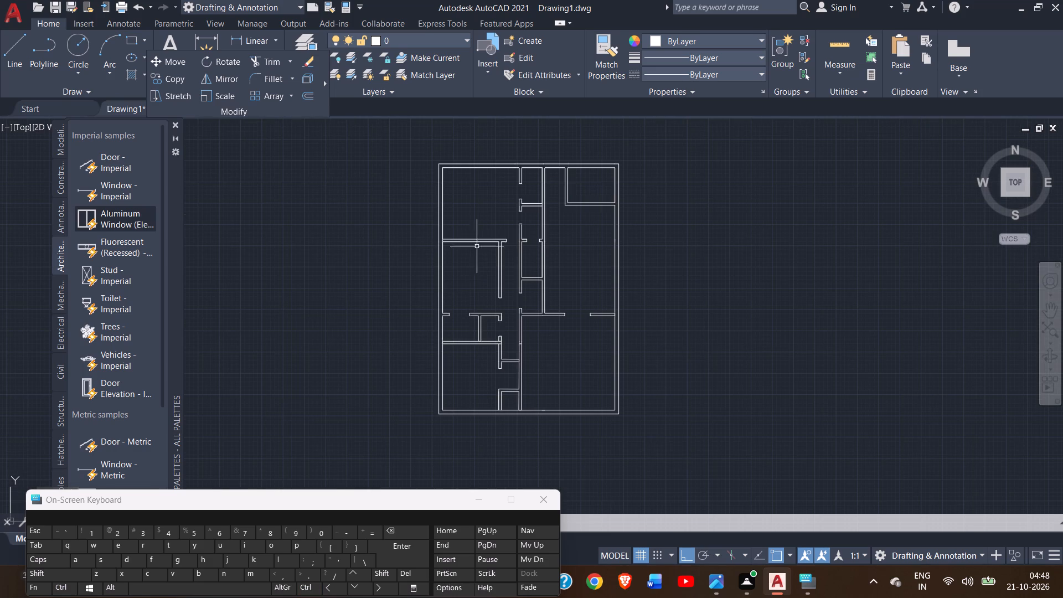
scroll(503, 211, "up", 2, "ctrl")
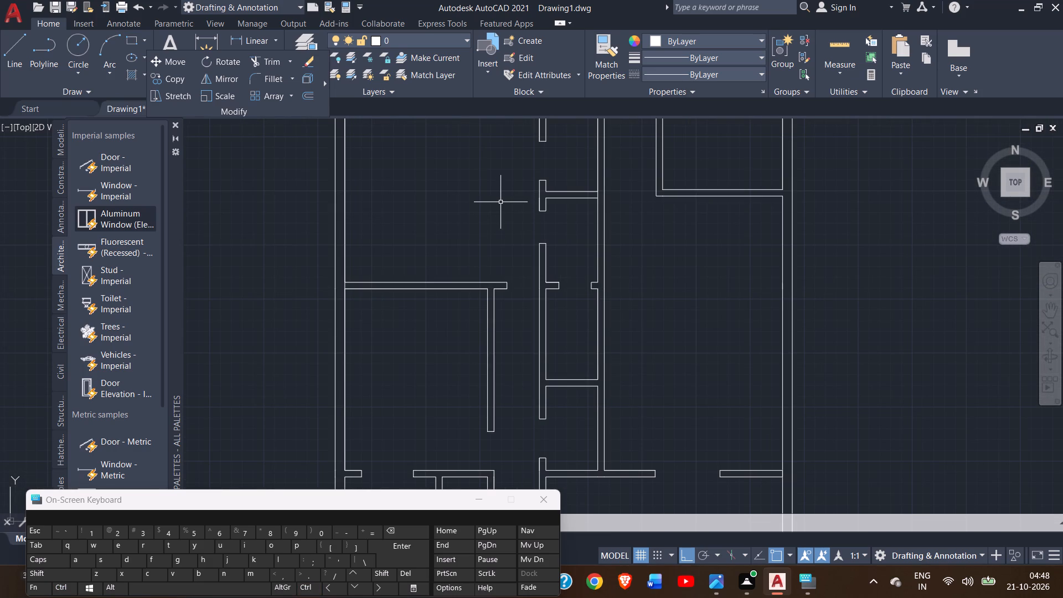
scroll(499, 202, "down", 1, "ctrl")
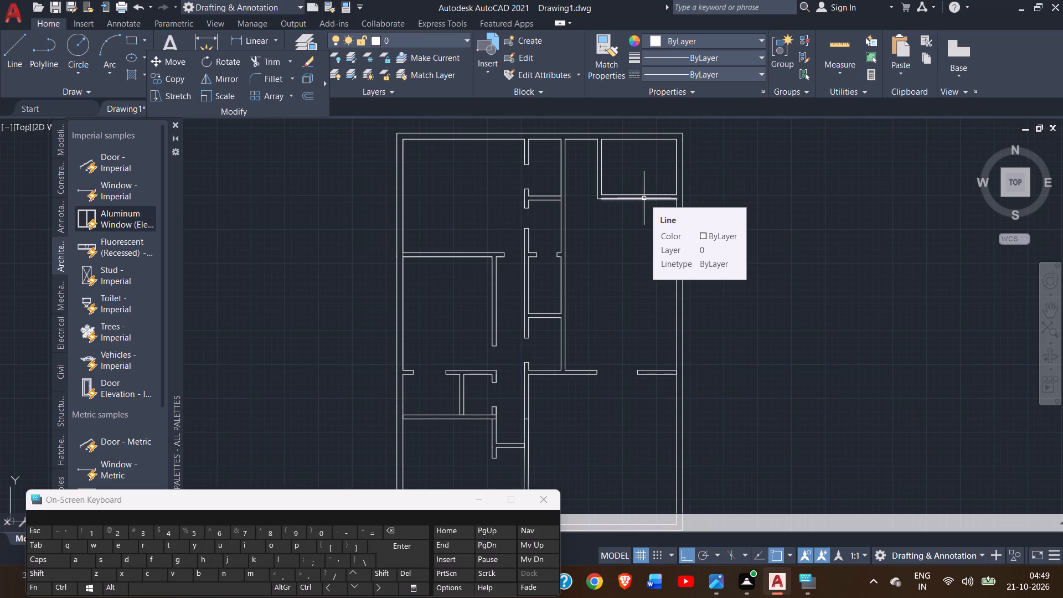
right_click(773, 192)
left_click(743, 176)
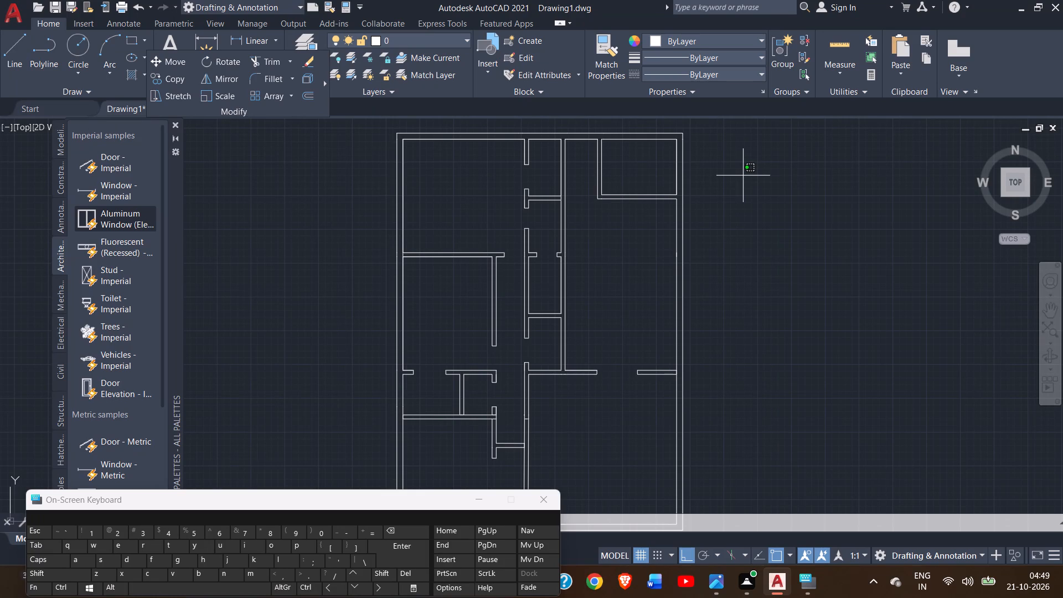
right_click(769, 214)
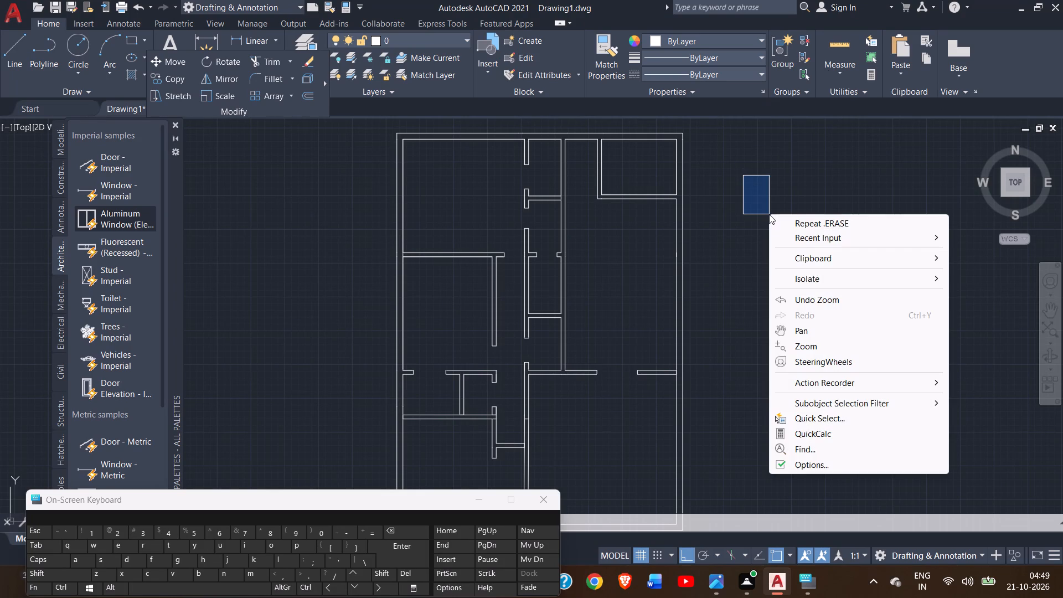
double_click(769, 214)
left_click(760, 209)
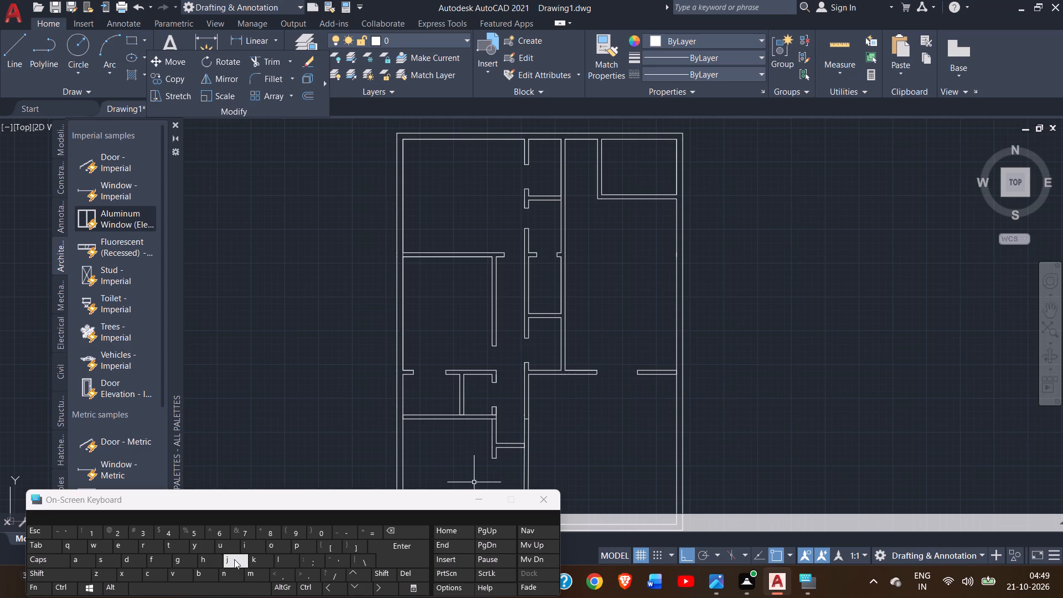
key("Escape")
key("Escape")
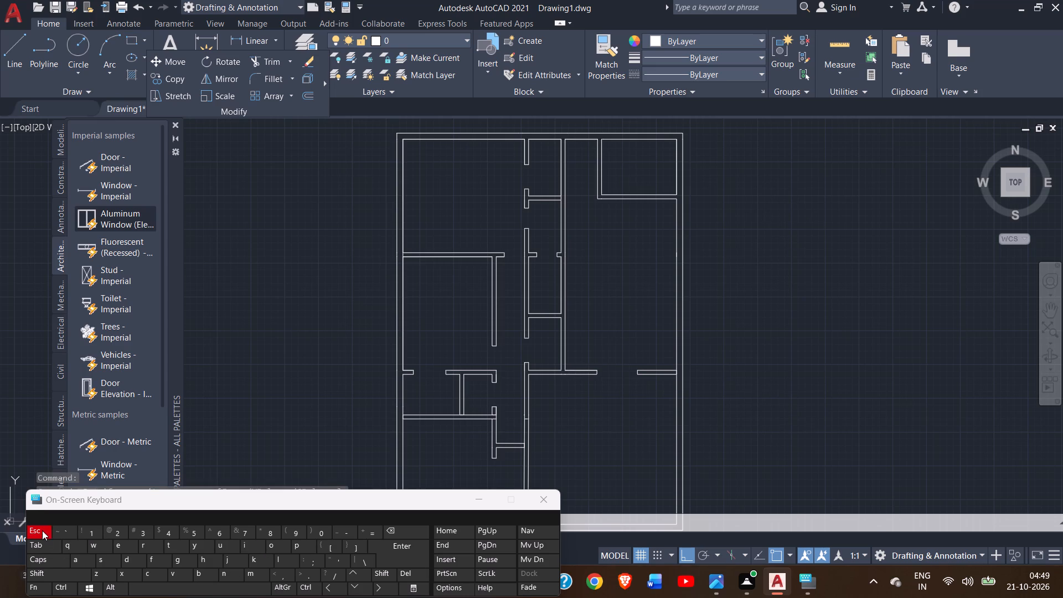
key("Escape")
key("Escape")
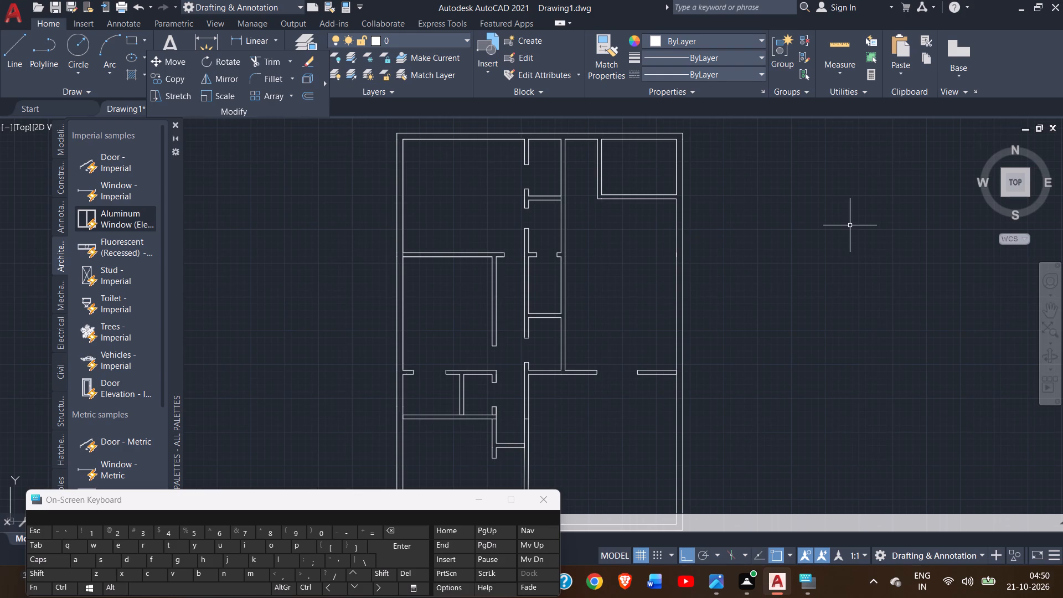
Close the lower end of the upper-right small room's vertical partition with a short line in line with the horizontal wall's upper face.
left_click(13, 60)
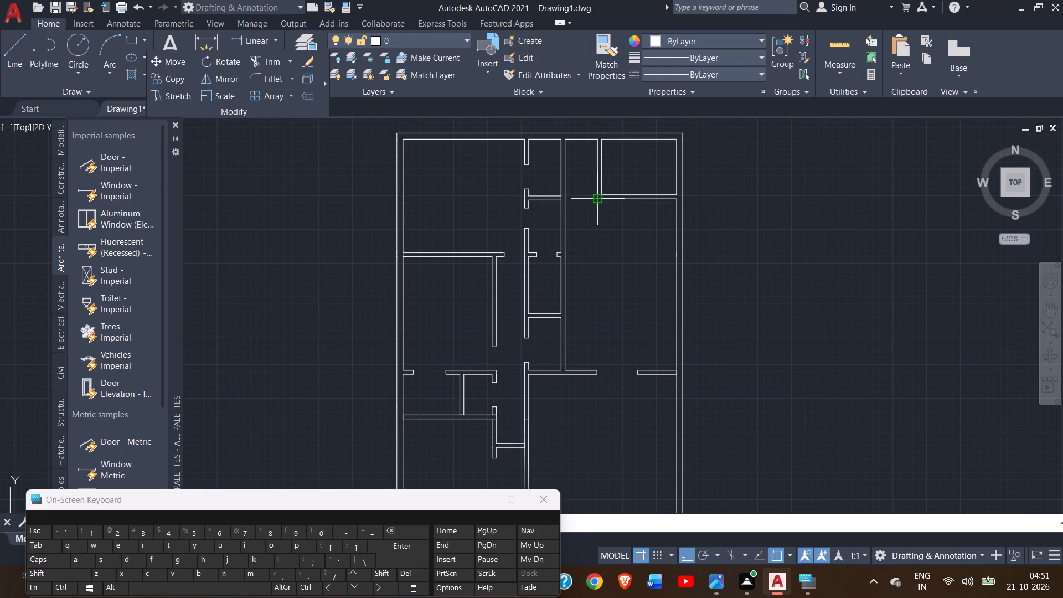
left_click_drag(604, 192, 598, 192)
left_click(598, 192)
right_click(598, 192)
left_click(658, 203)
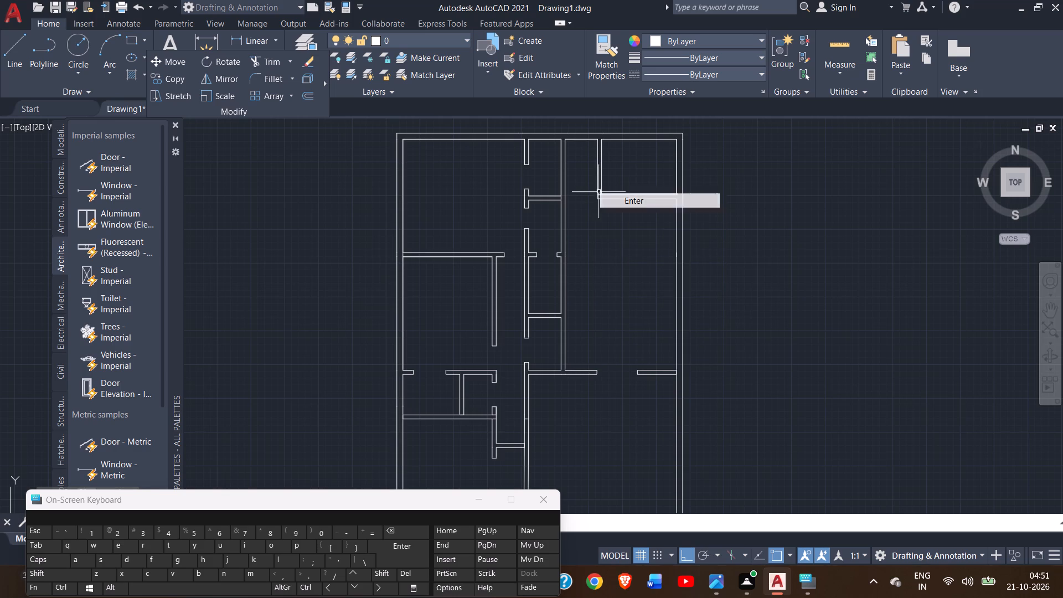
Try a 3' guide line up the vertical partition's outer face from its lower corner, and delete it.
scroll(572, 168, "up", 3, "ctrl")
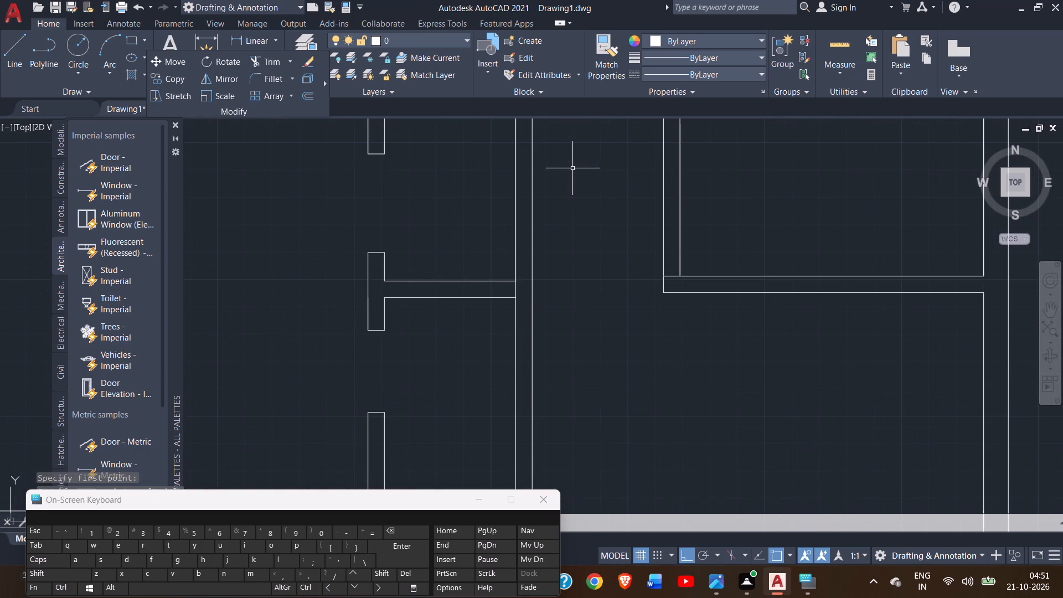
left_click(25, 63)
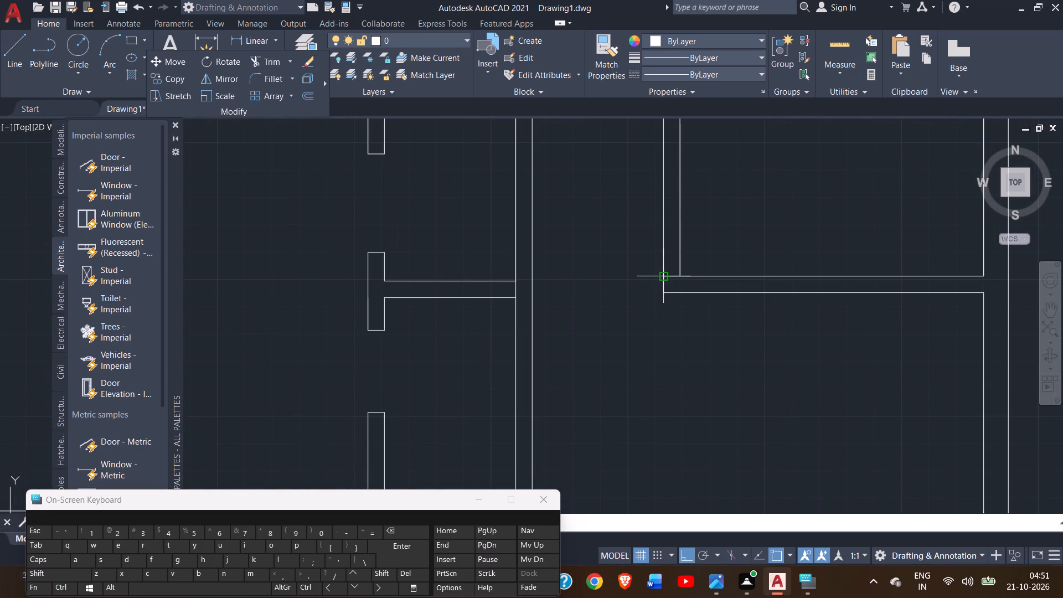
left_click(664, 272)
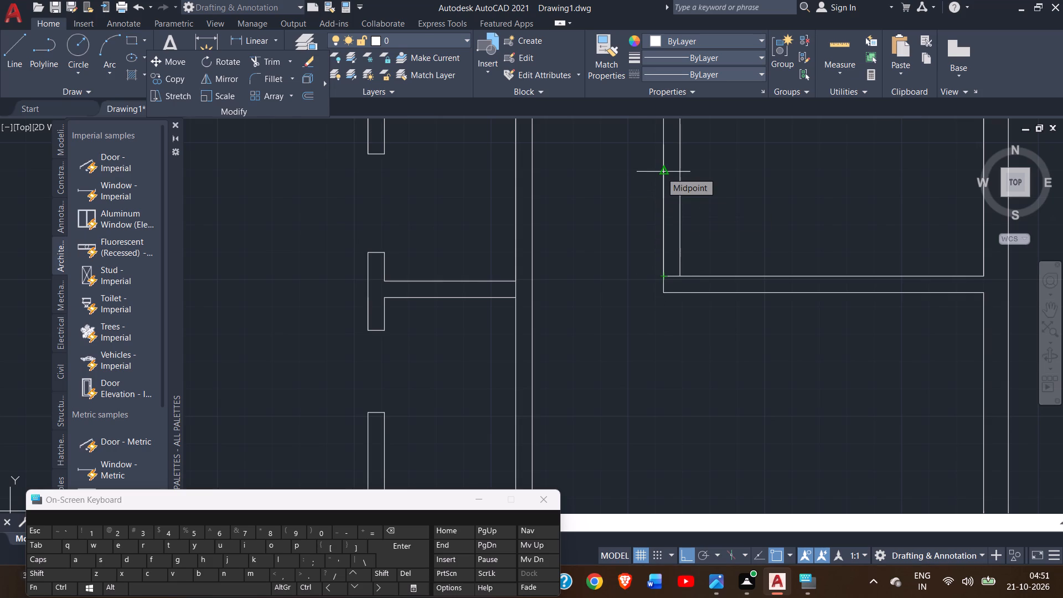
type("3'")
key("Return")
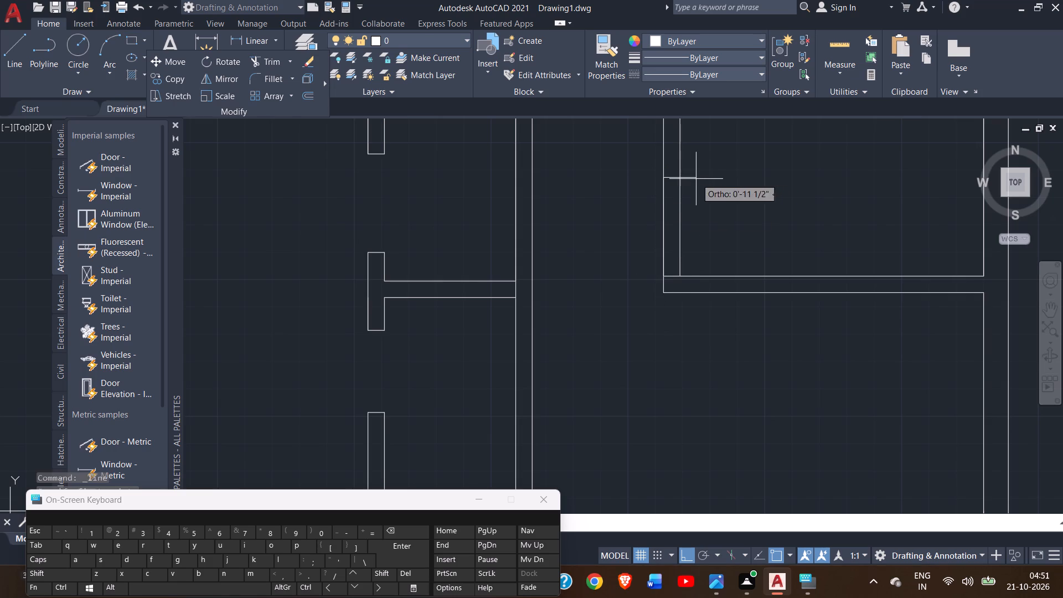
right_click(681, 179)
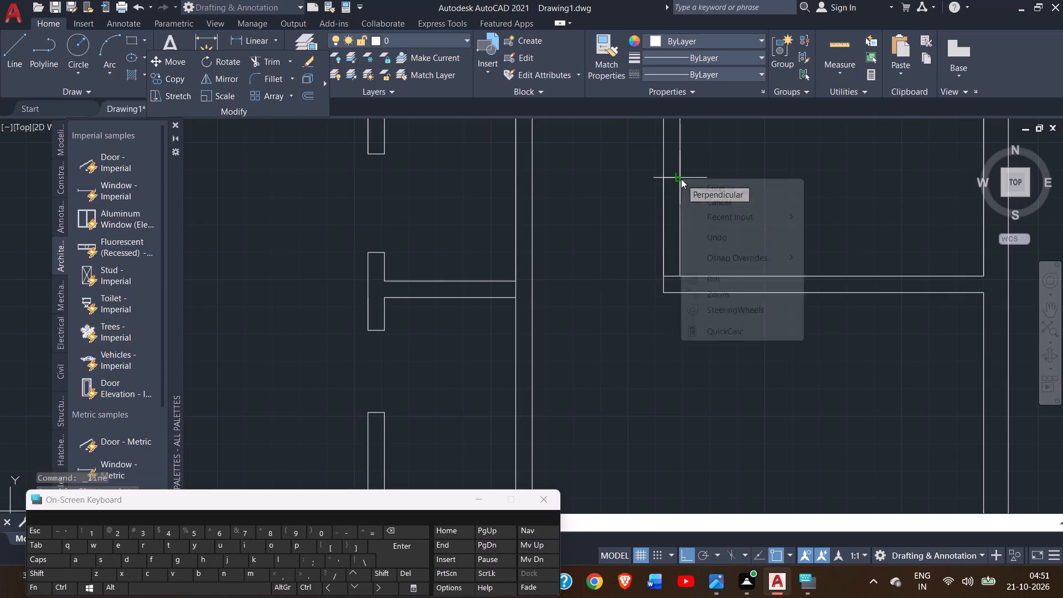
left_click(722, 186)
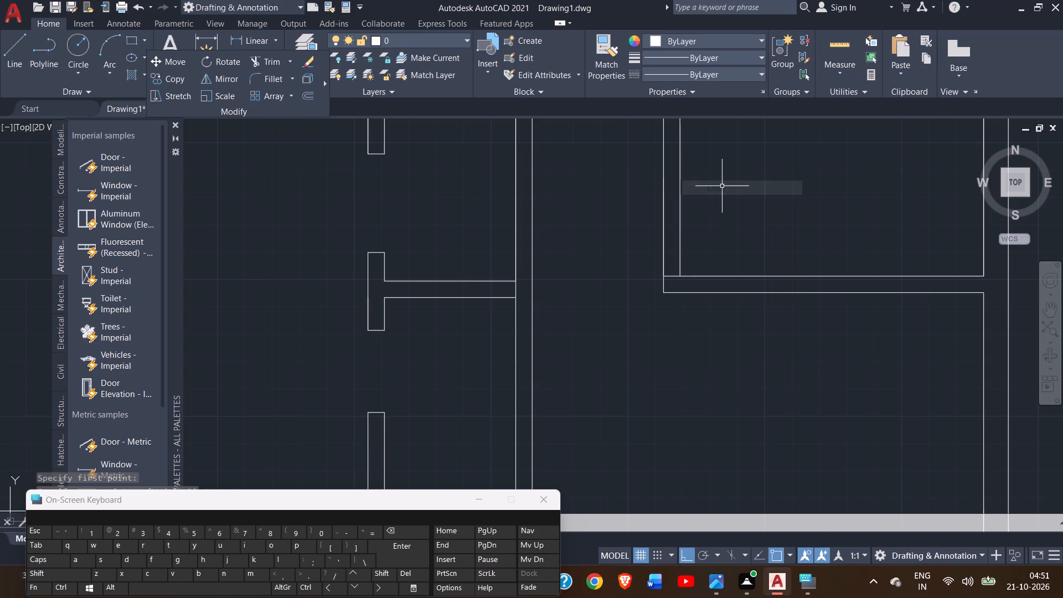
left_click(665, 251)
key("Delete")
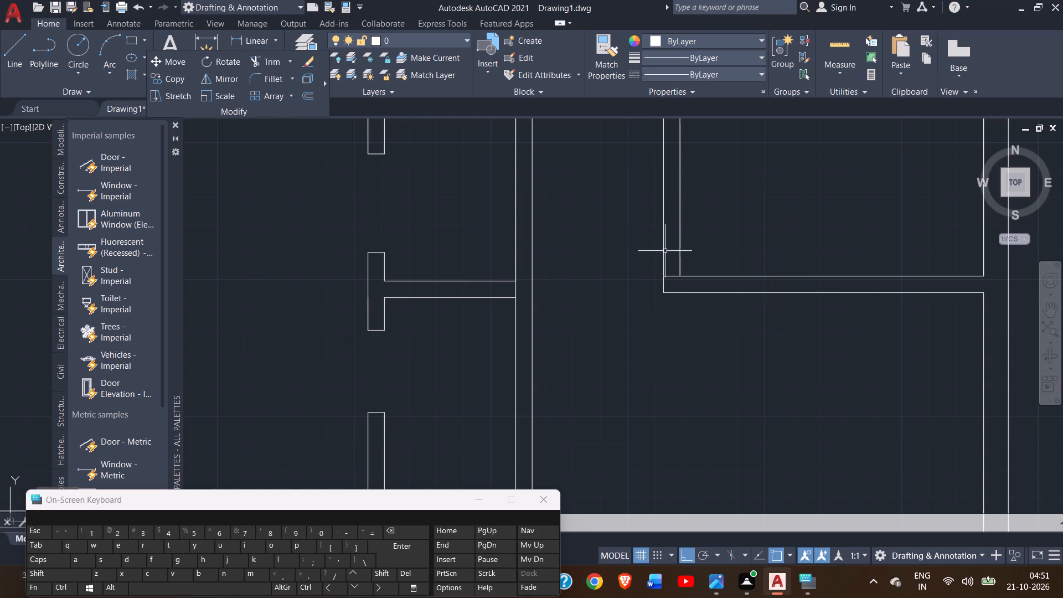
Mark a 3' opening up from the vertical partition's lower corner with a guide line and a closing line across its thickness.
scroll(665, 251, "right", 20)
scroll(665, 251, "right", 14)
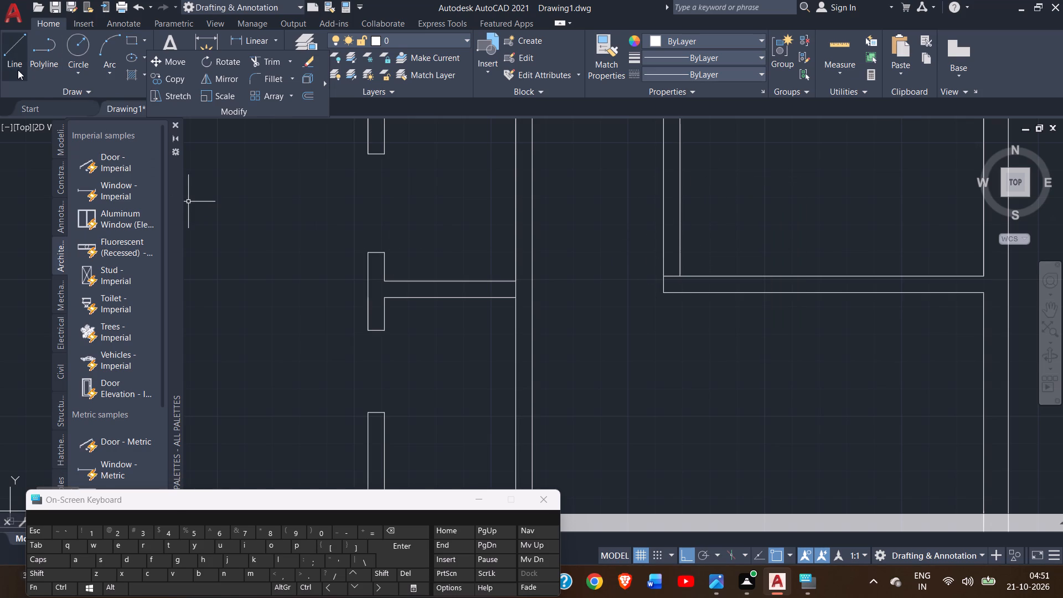
left_click(11, 66)
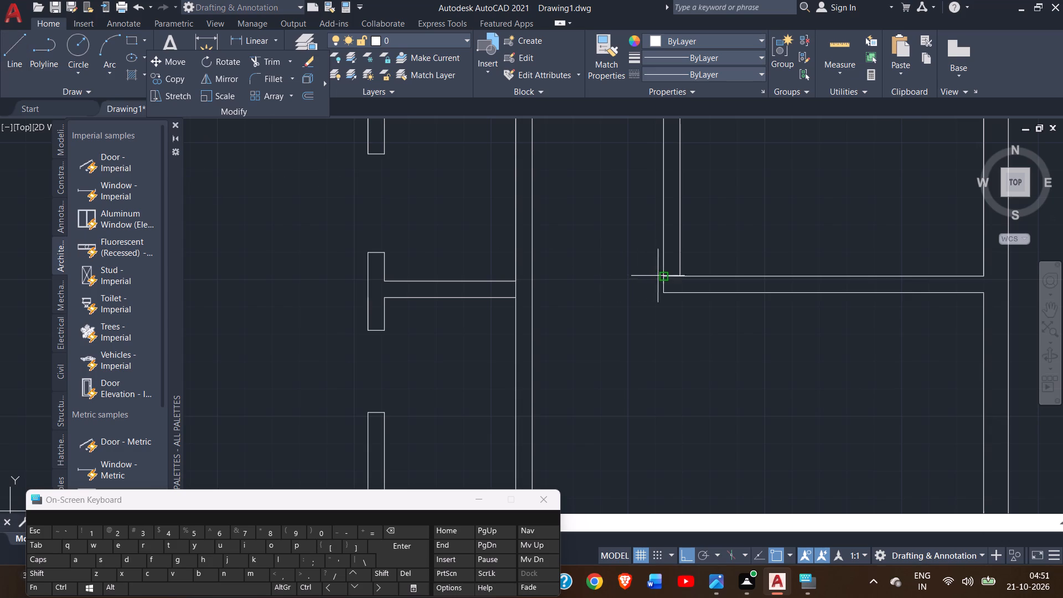
left_click_drag(660, 276, 641, 189)
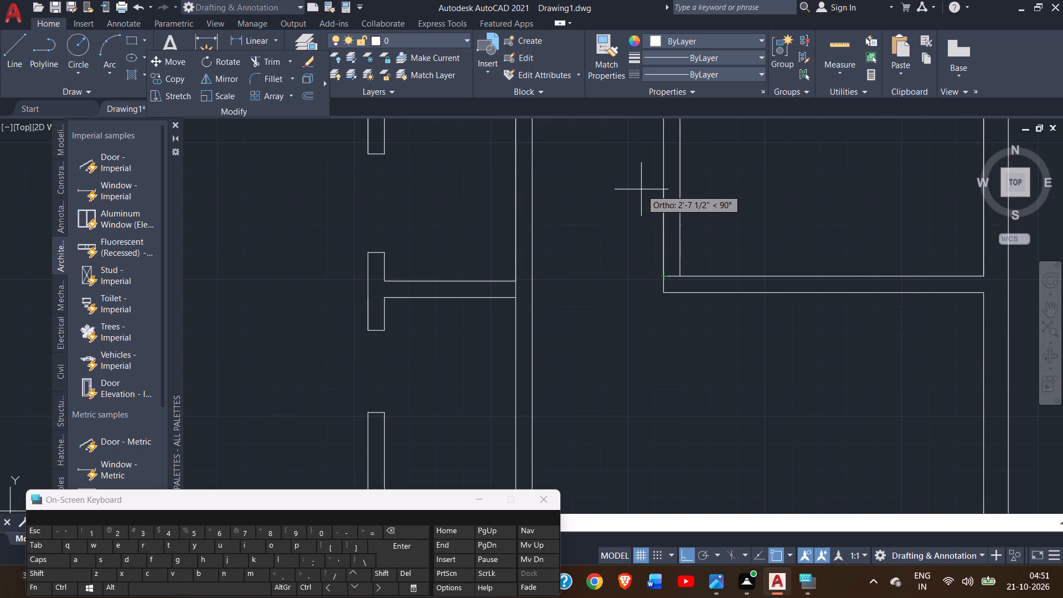
type("3'")
key("Return")
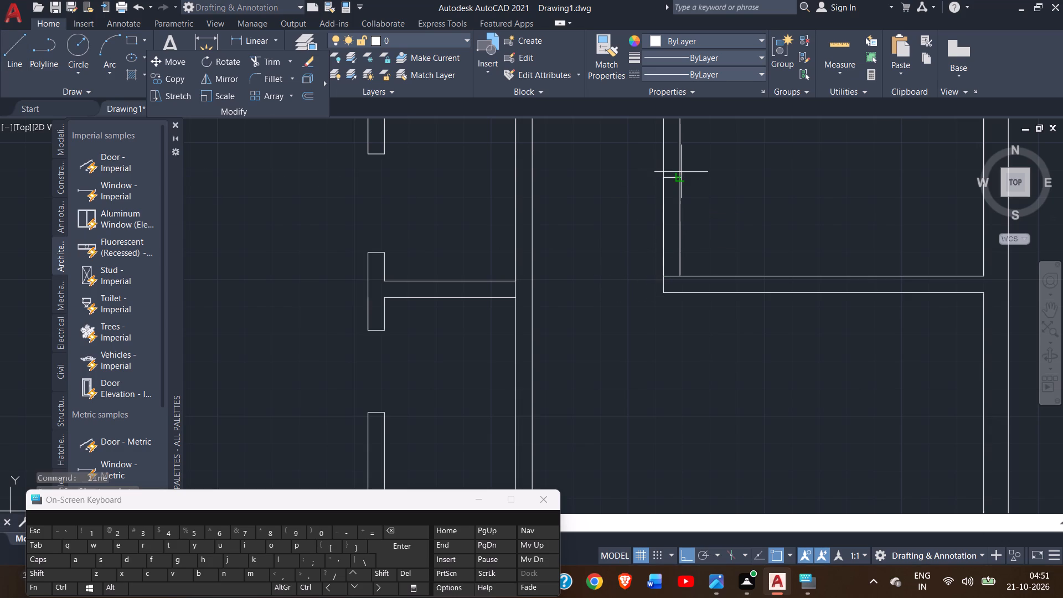
right_click(678, 180)
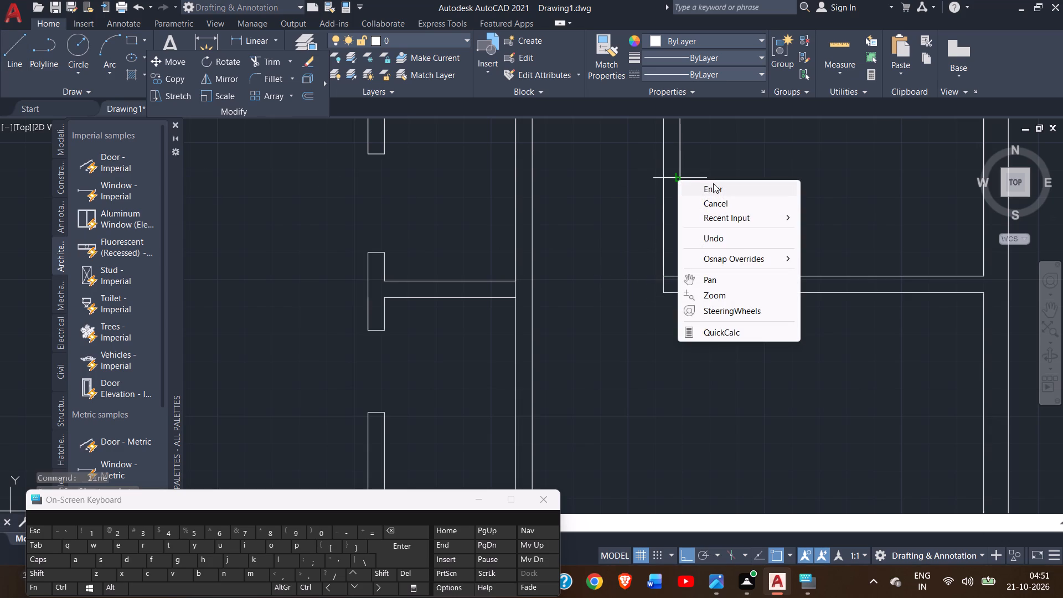
left_click(715, 183)
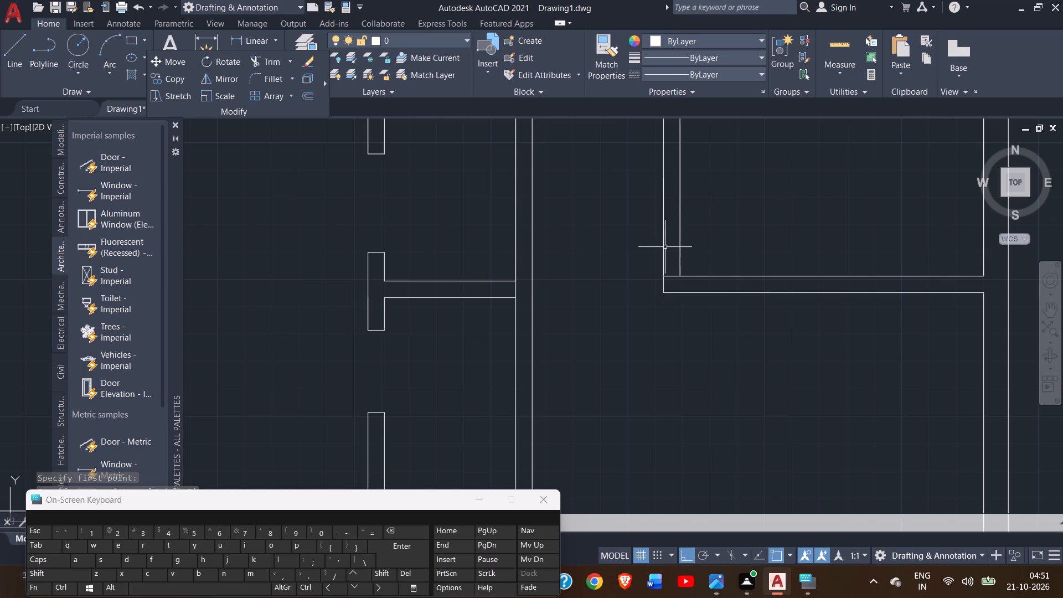
left_click(5, 58)
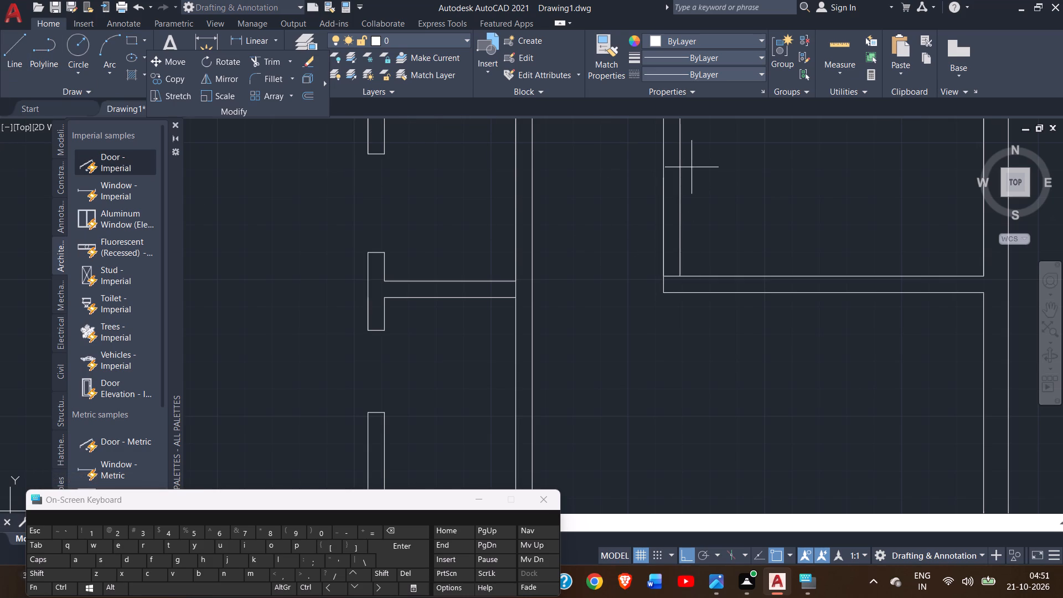
left_click(664, 176)
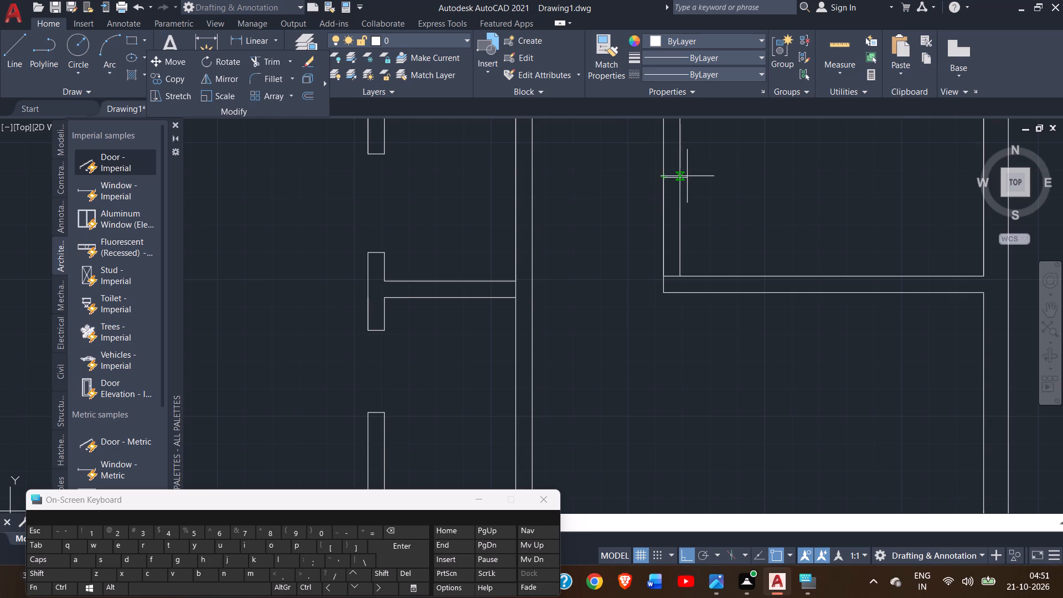
left_click(681, 177)
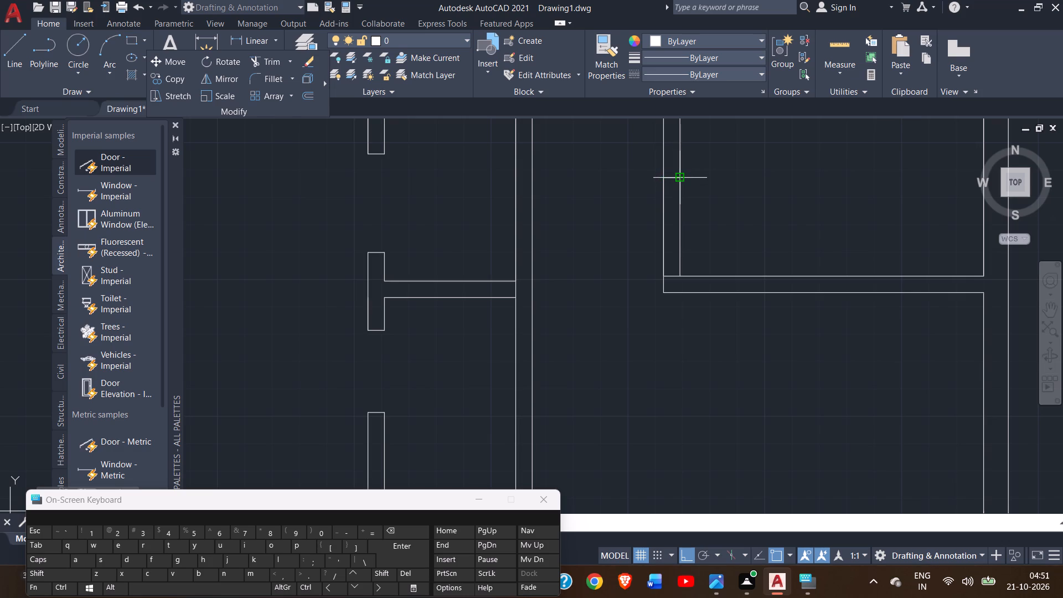
right_click(681, 177)
left_click(711, 182)
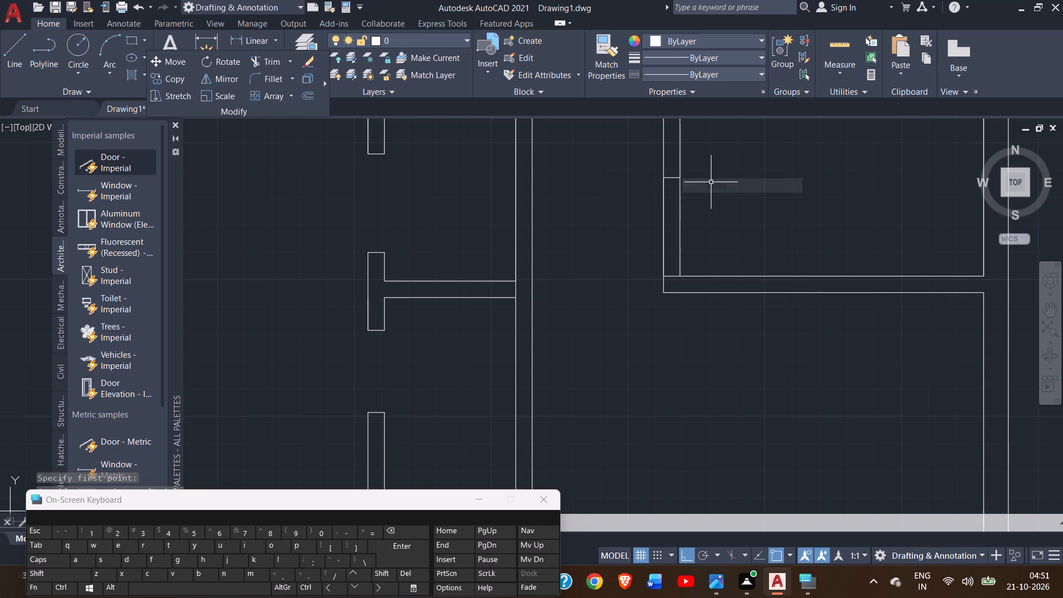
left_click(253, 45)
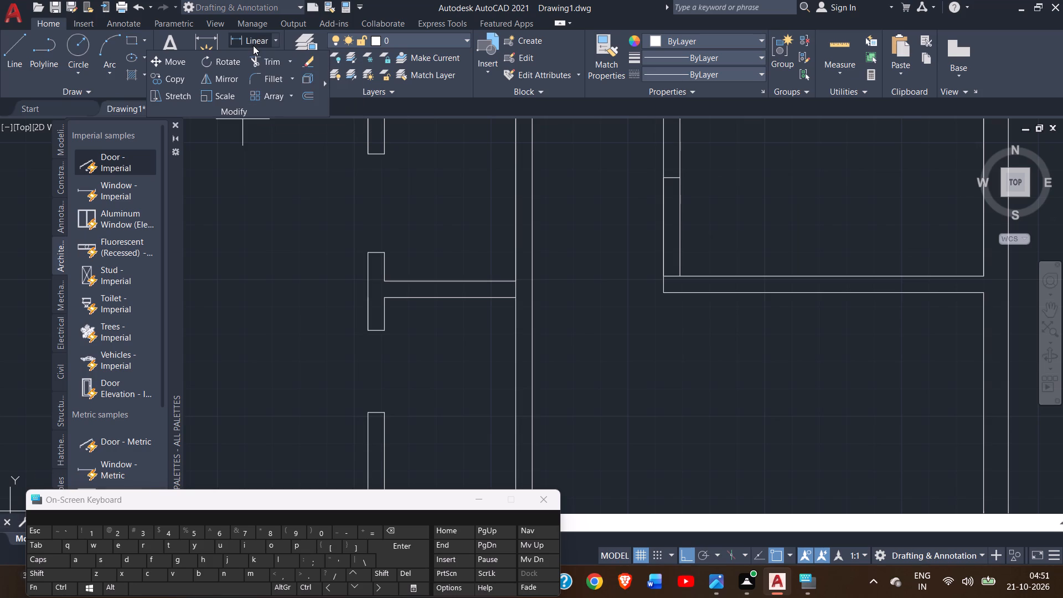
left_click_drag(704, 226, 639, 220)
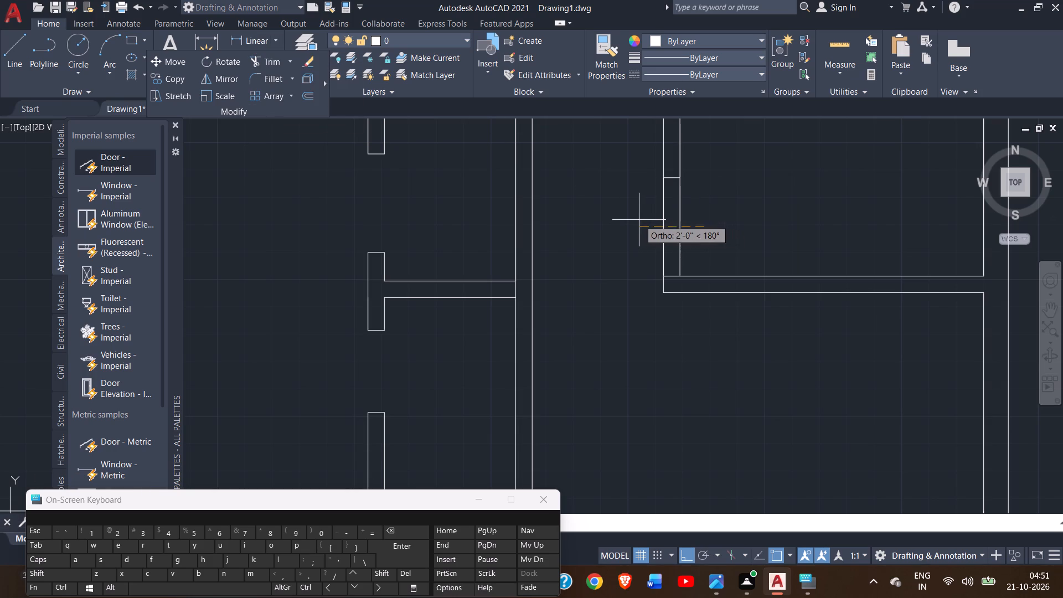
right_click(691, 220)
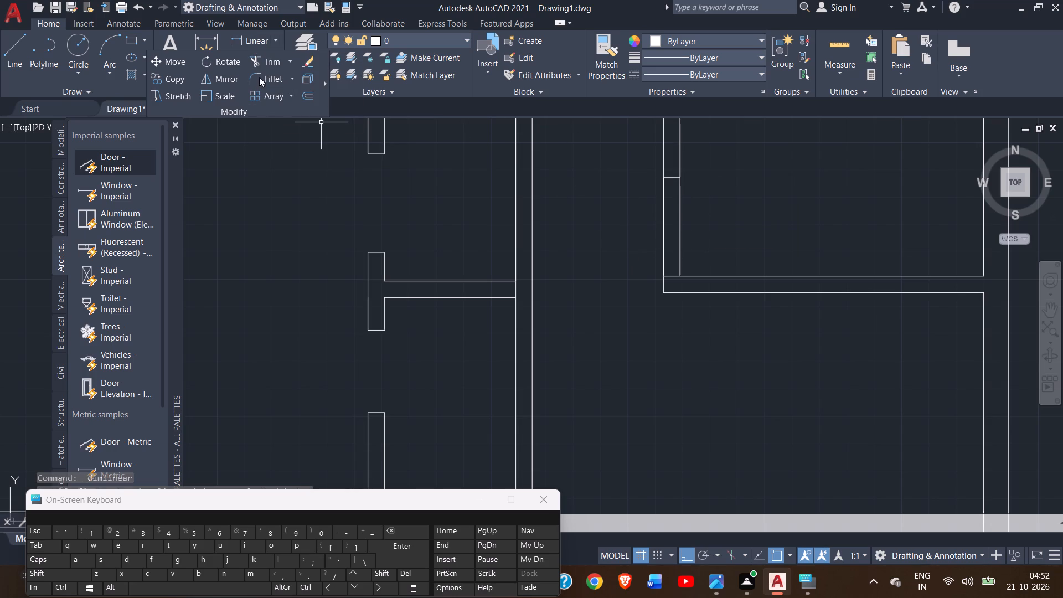
Trim both faces of the vertical partition below the closing line to open the 3' doorway into the upper-right small room.
left_click(260, 59)
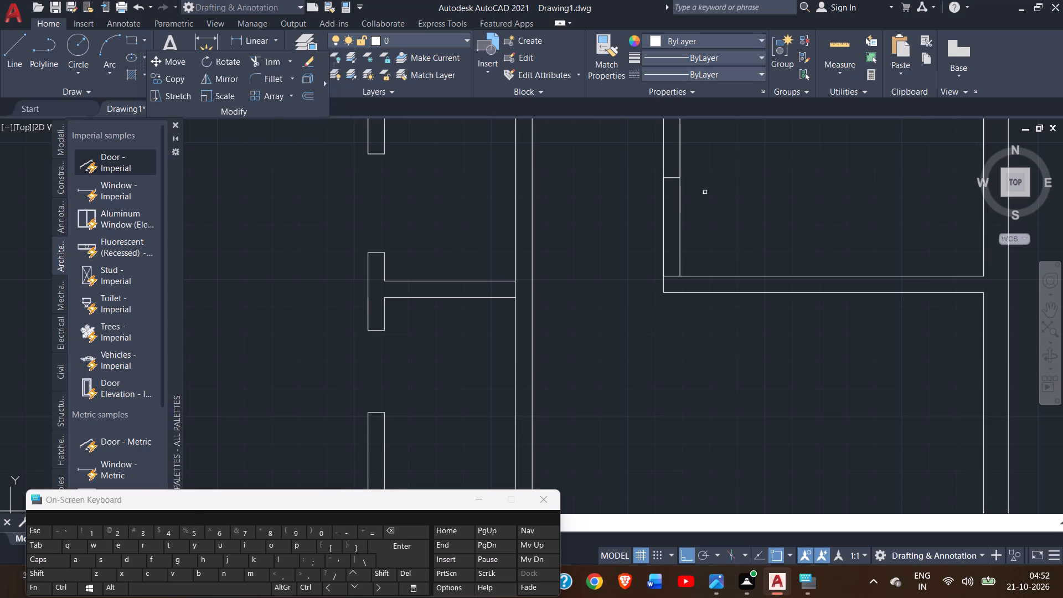
left_click_drag(701, 188, 646, 221)
left_click(646, 221)
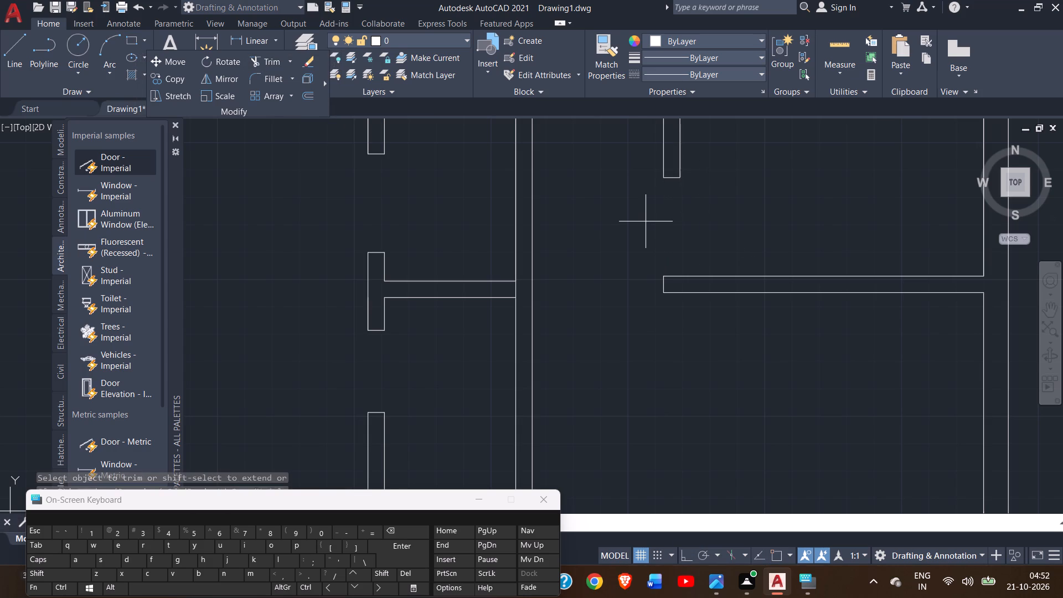
right_click(646, 221)
left_click(670, 231)
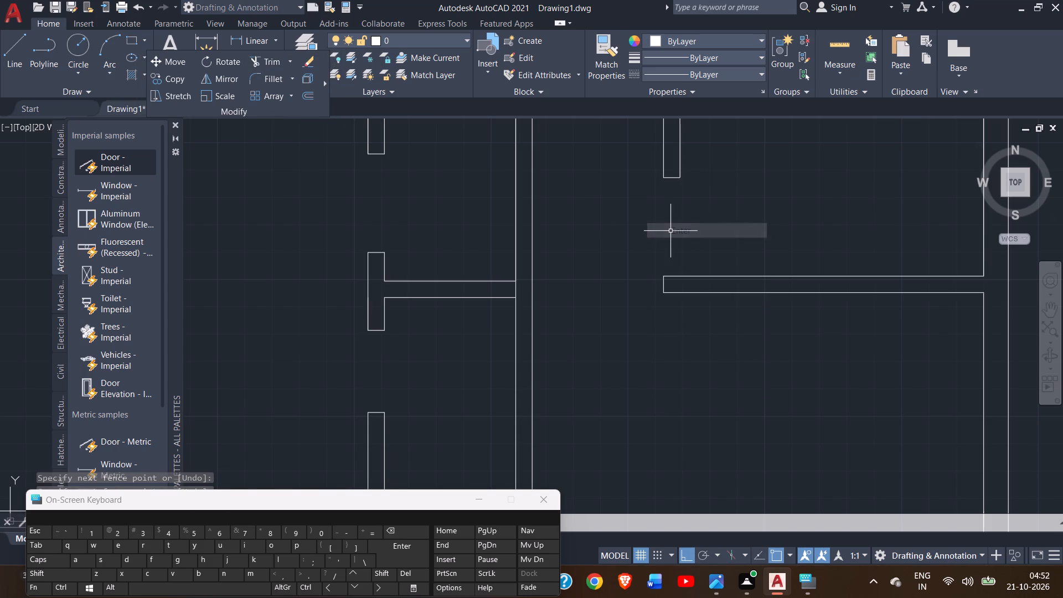
Draw two short lines across the top outer wall's thickness, extending the facing sides of the long central partition and the upper-right room's partition.
scroll(670, 231, "down", 3, "ctrl")
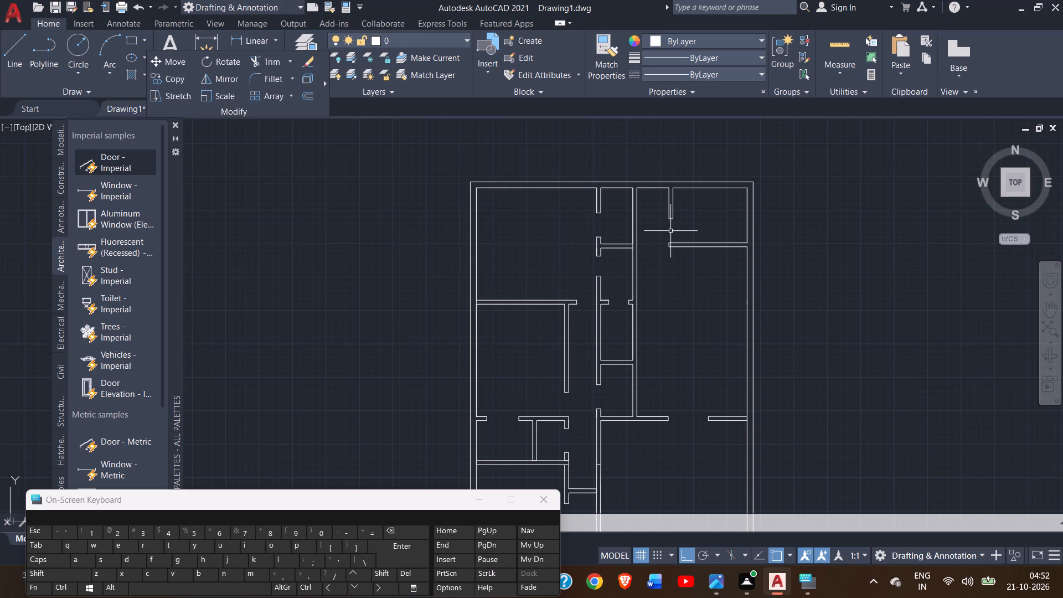
left_click(23, 62)
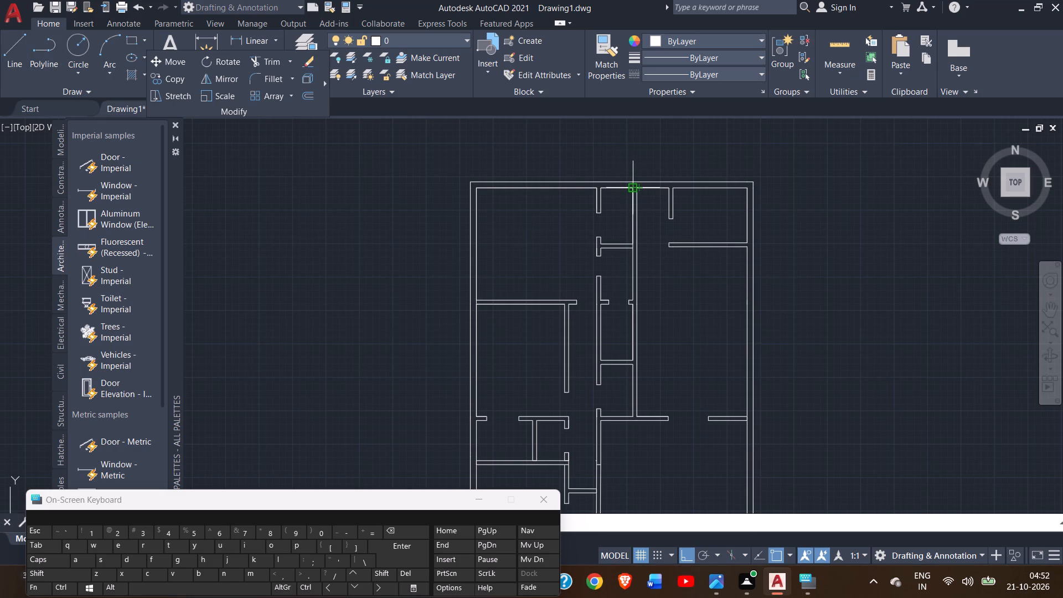
left_click_drag(639, 192, 636, 180)
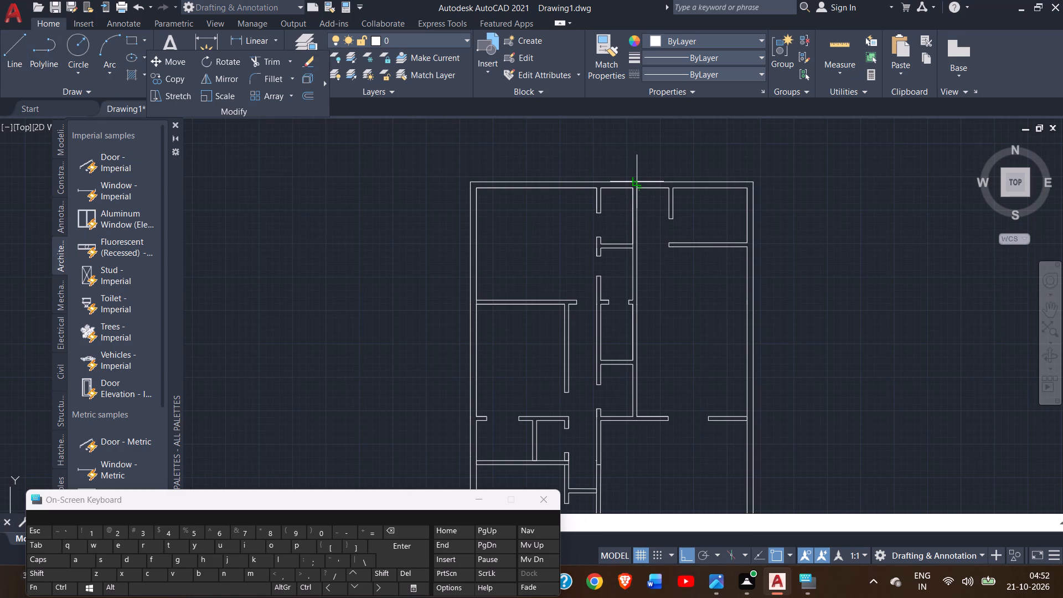
left_click(636, 180)
right_click(636, 180)
left_click(662, 185)
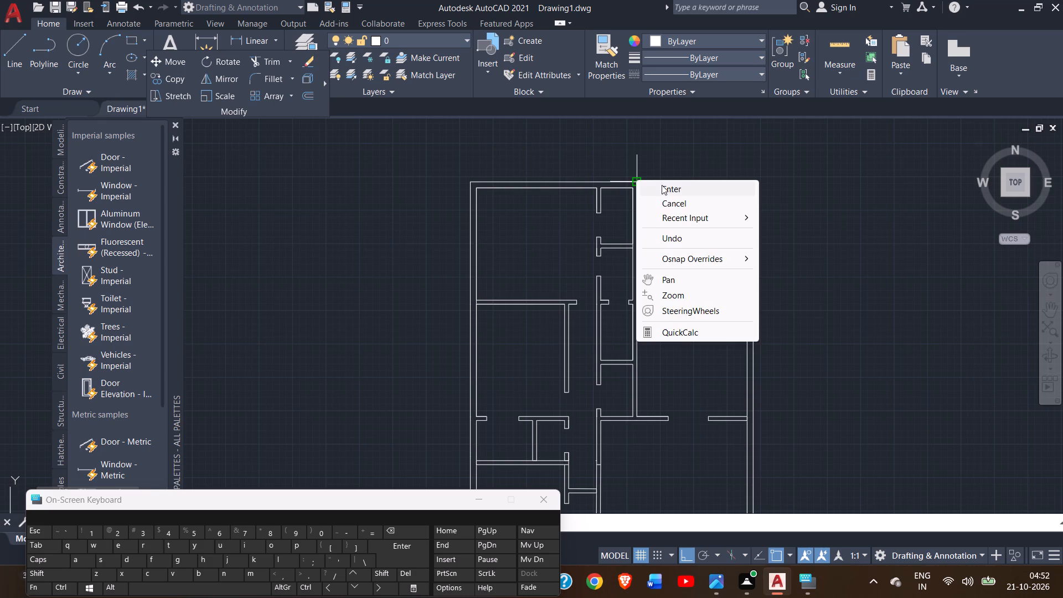
left_click(7, 76)
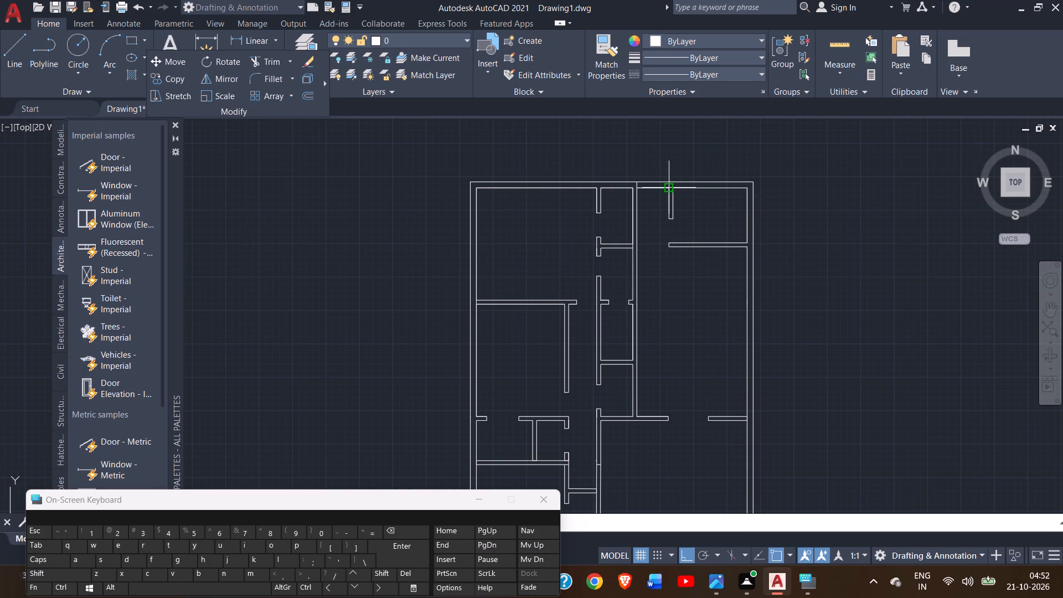
left_click(667, 189)
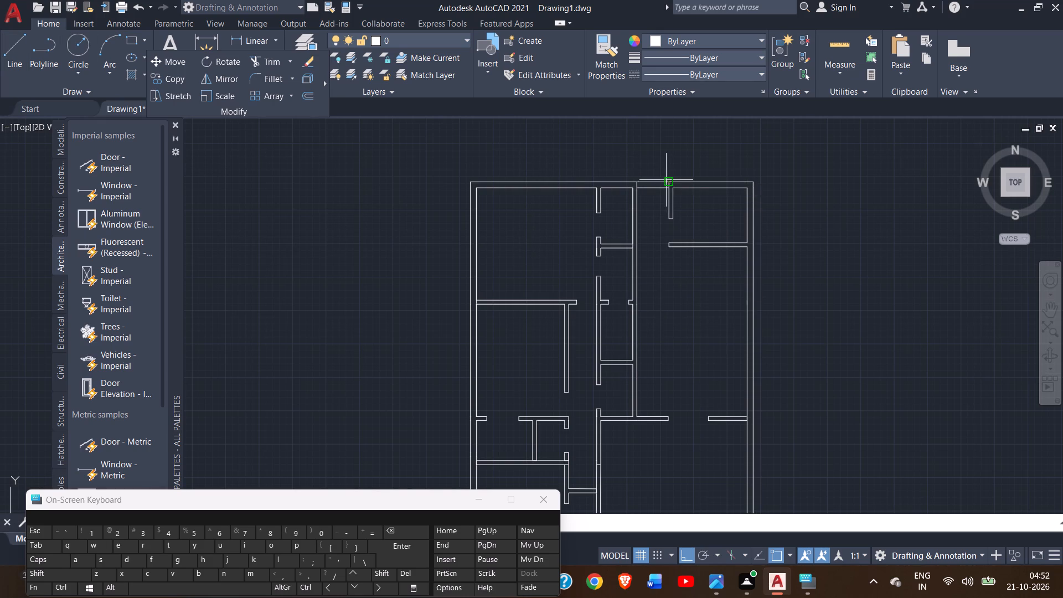
left_click(666, 180)
right_click(666, 180)
left_click(699, 188)
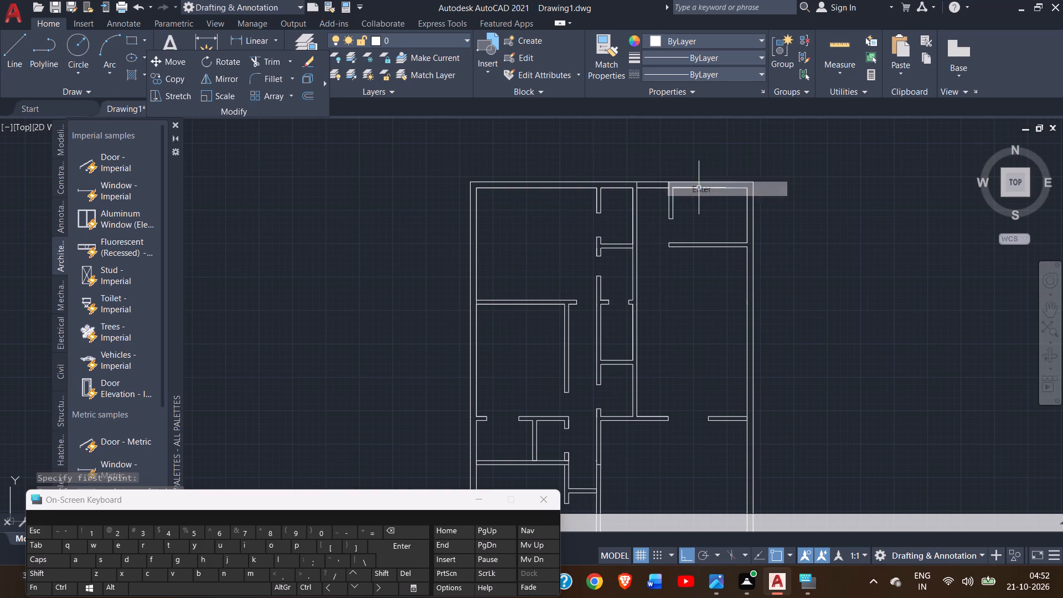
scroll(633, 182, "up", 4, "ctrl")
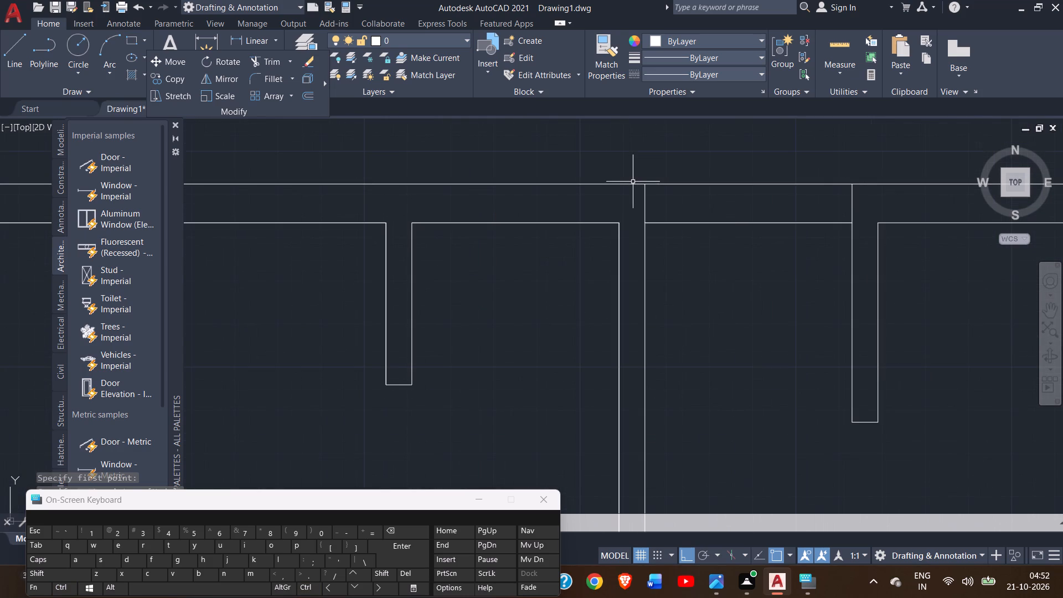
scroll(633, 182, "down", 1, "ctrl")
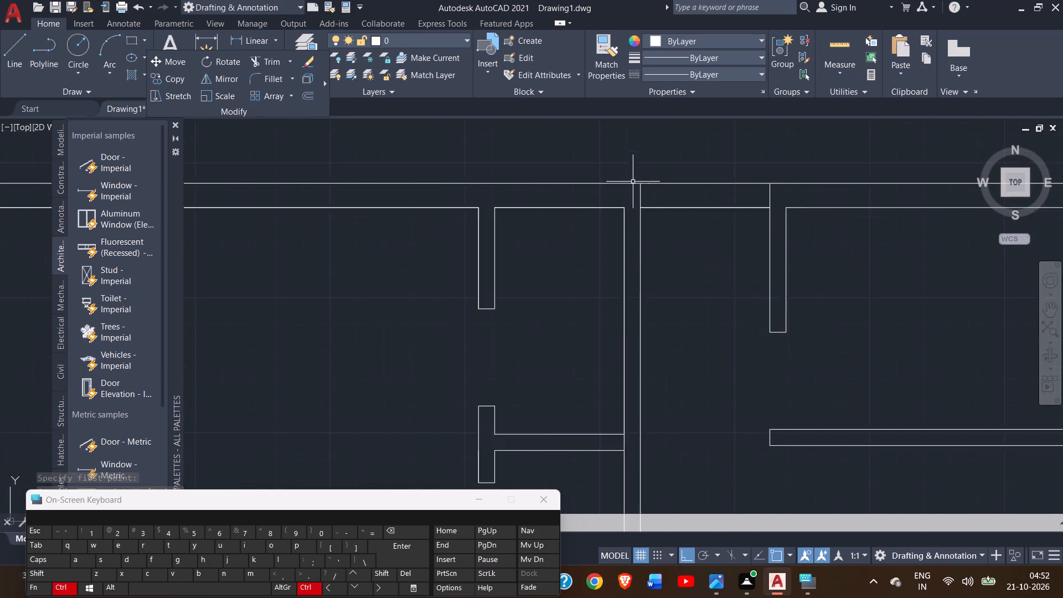
Draw a line from the upper-left room's inner top-left corner along the top wall, across its thickness, and 3' along the outer face.
scroll(633, 182, "down", 2, "ctrl")
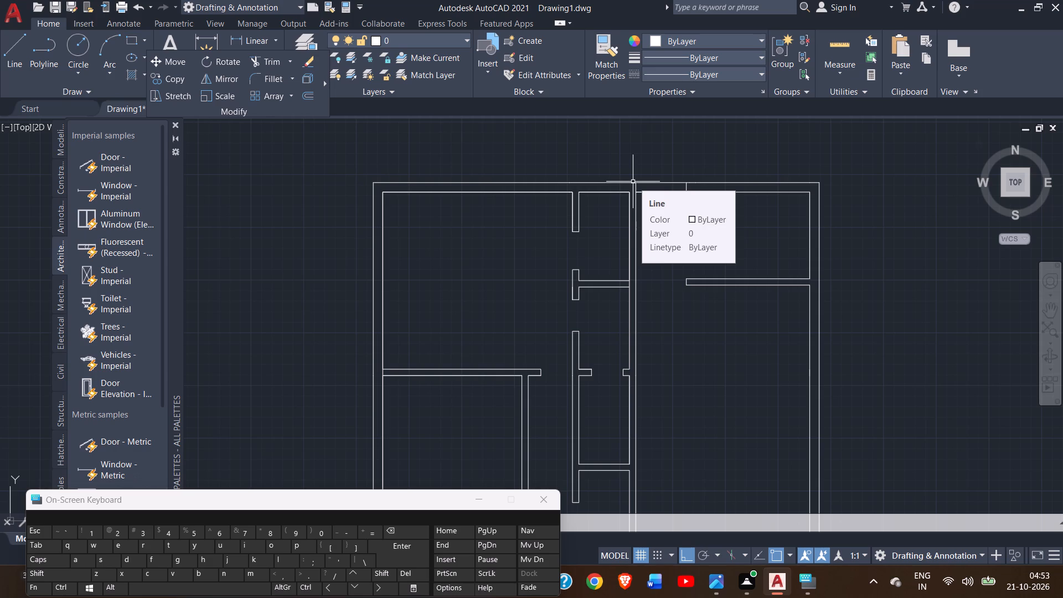
scroll(704, 178, "down", 1, "ctrl")
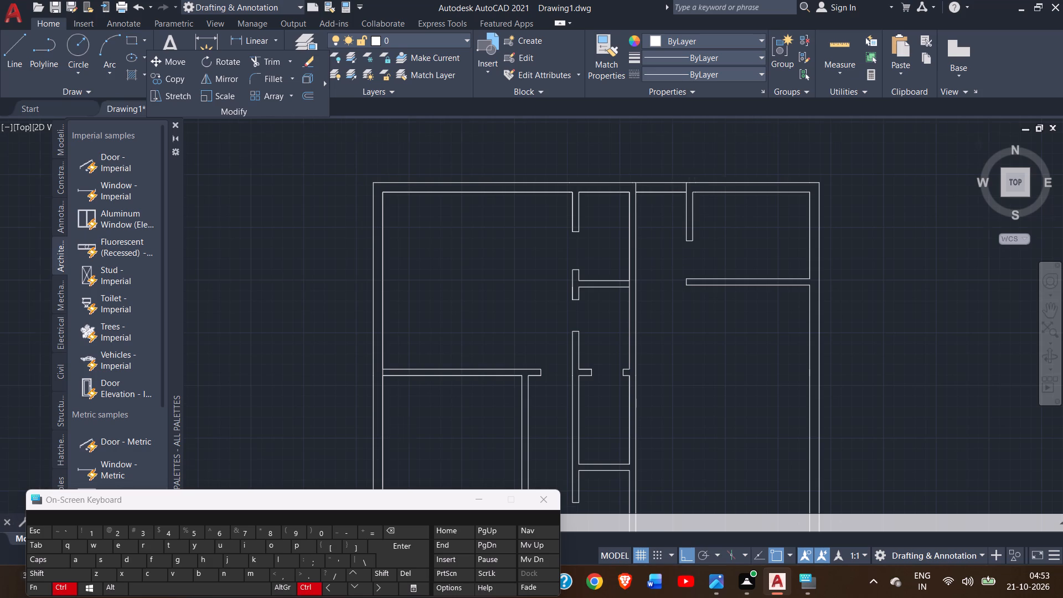
scroll(704, 178, "down", 1, "ctrl")
scroll(704, 178, "up", 3, "ctrl")
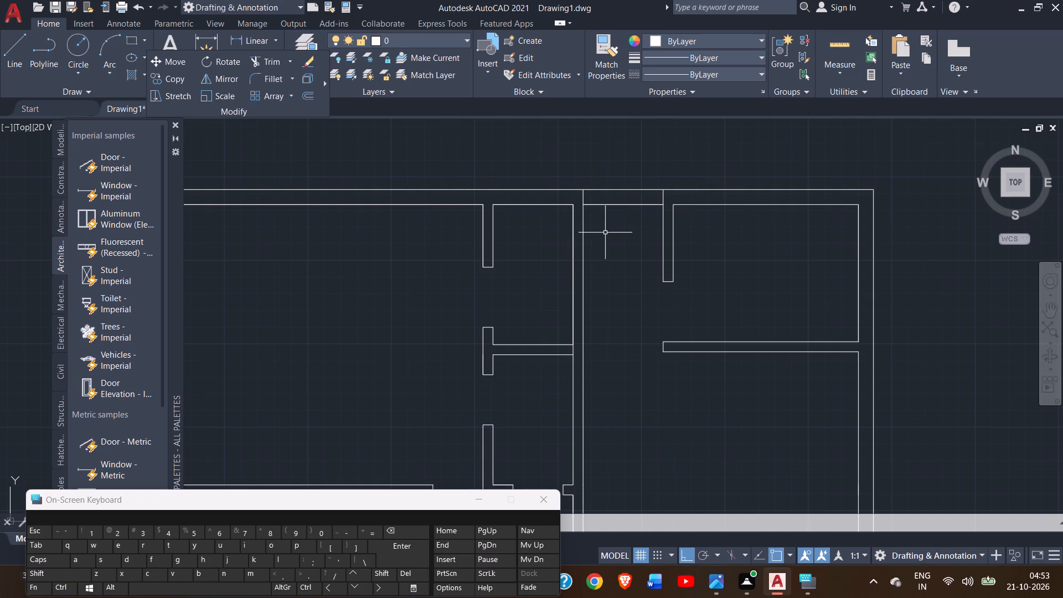
scroll(605, 233, "down", 1, "ctrl")
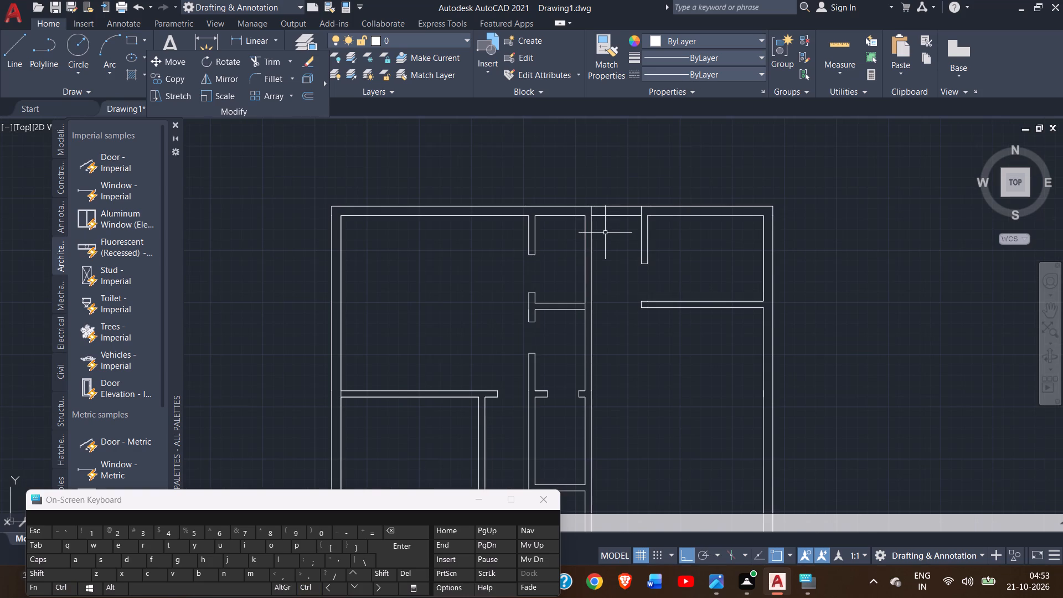
left_click(15, 53)
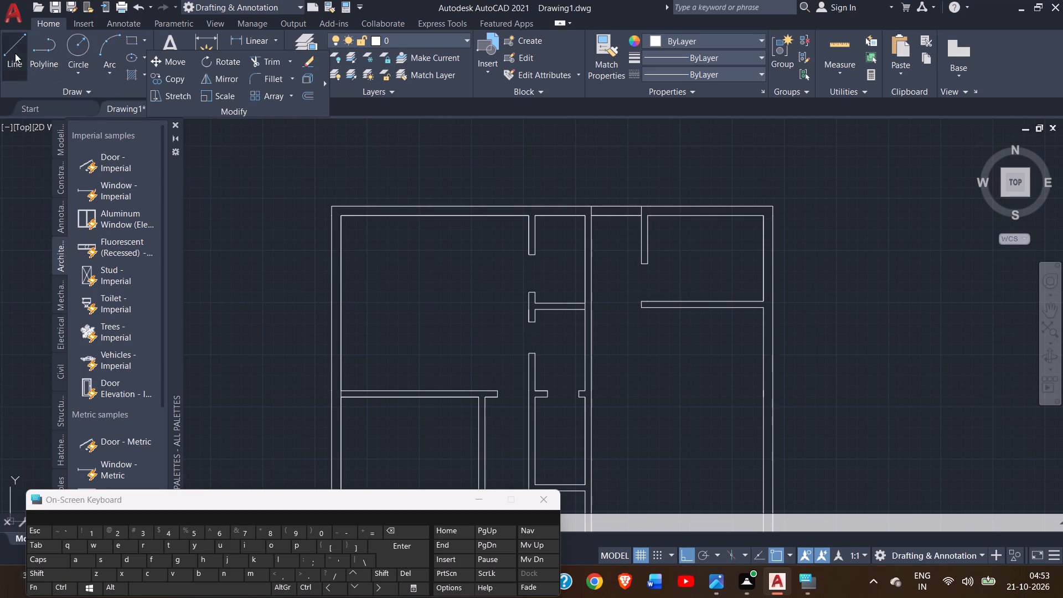
left_click(340, 214)
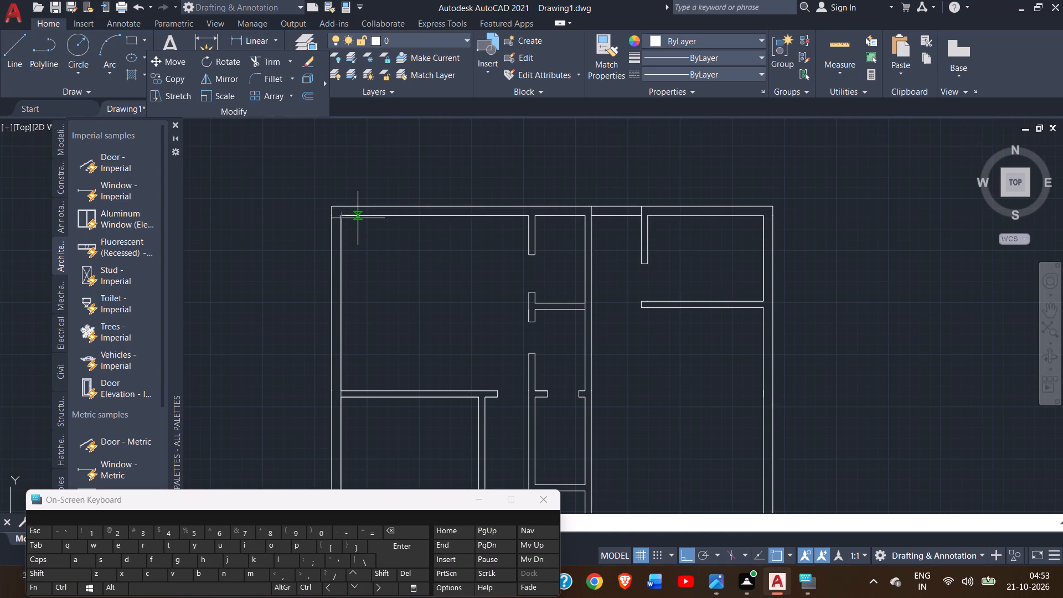
left_click_drag(363, 215, 364, 203)
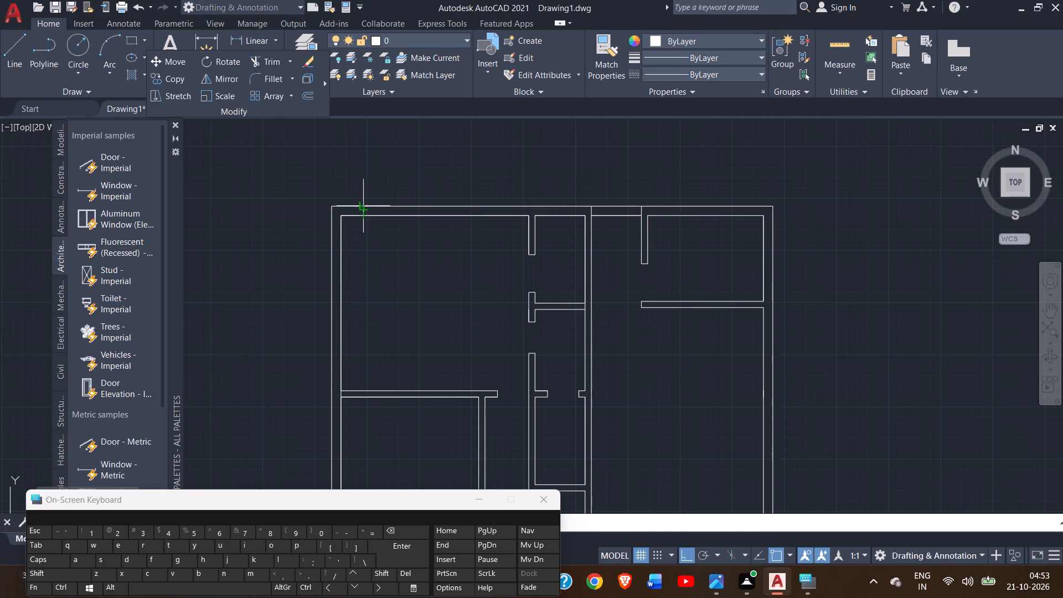
left_click_drag(364, 203, 364, 203)
left_click(364, 203)
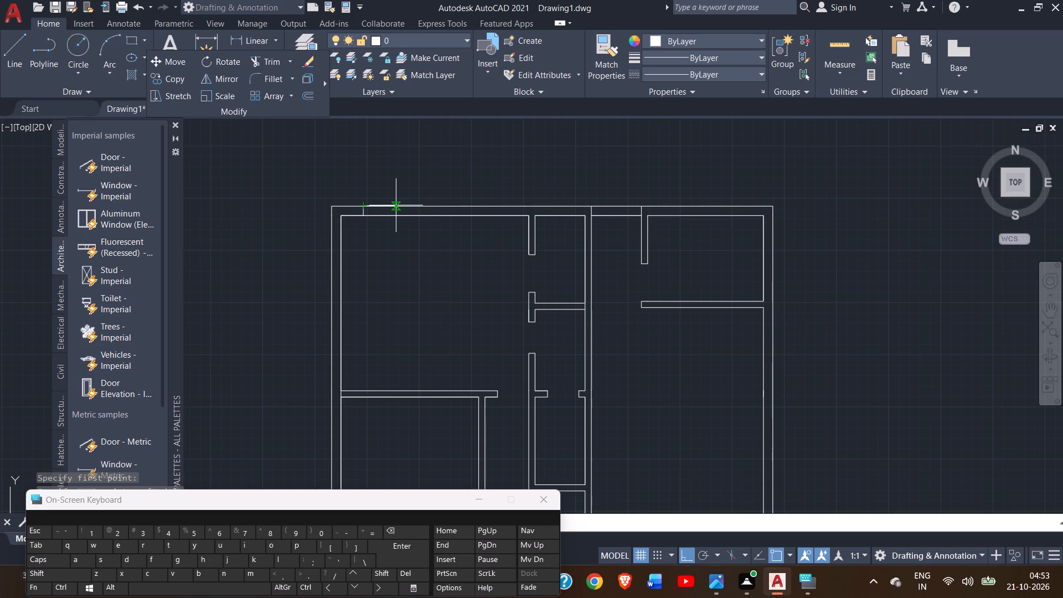
type("3'")
key("Return")
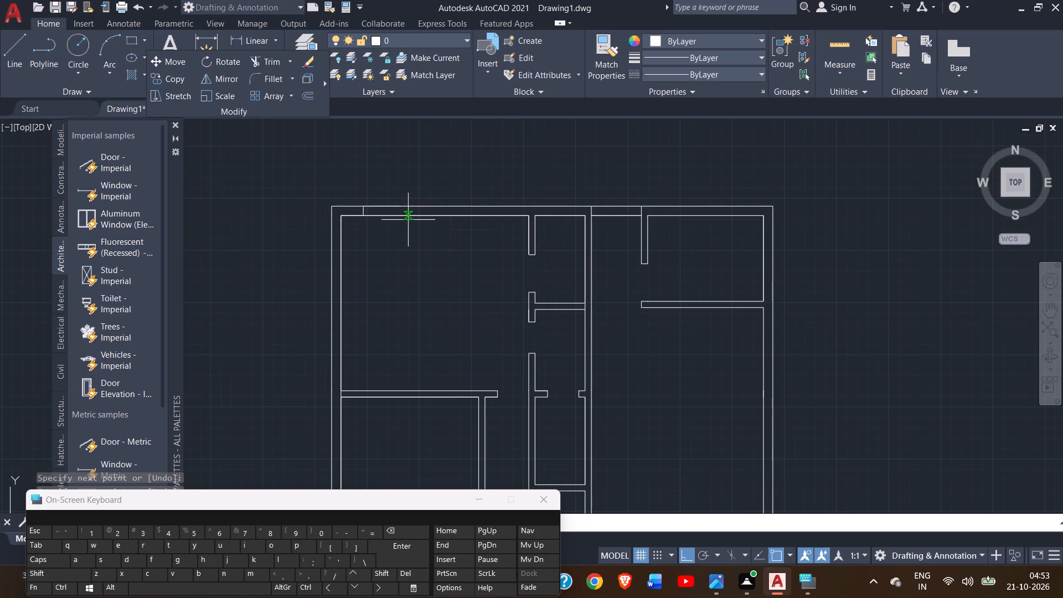
right_click(401, 217)
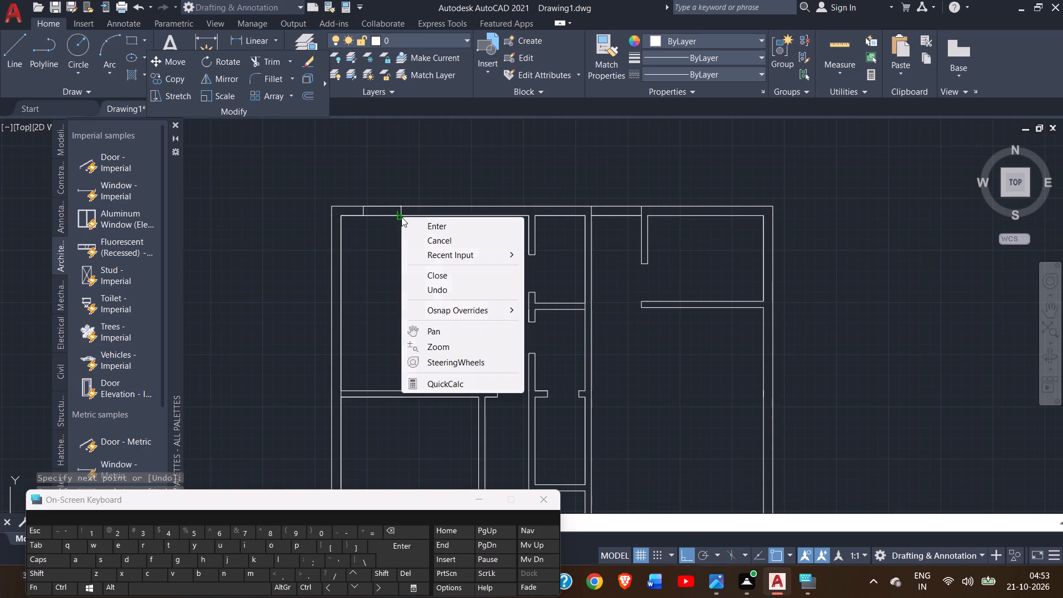
left_click(426, 221)
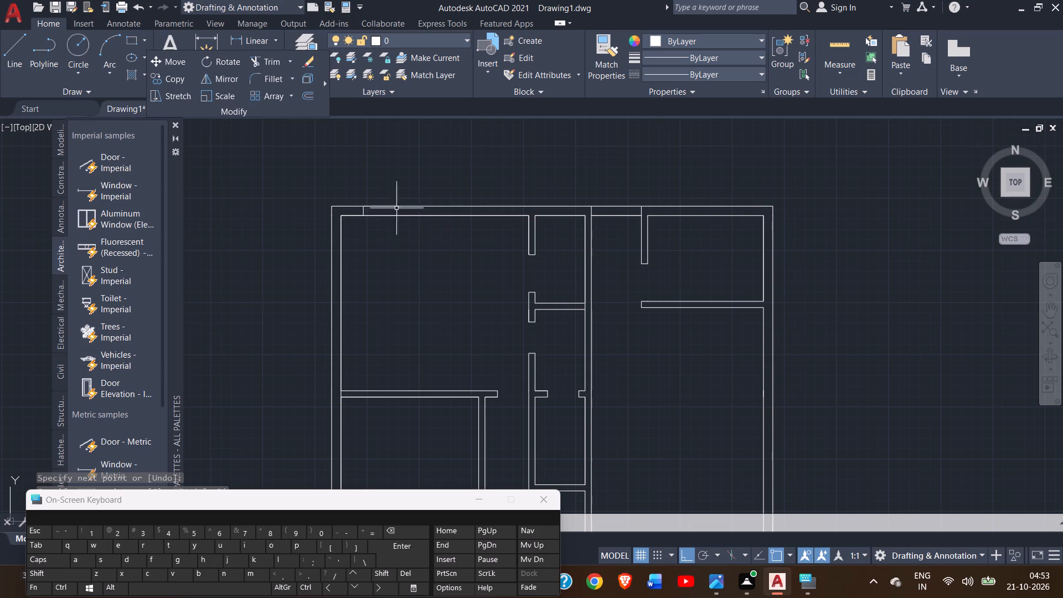
Close the first 3' window in the top wall with a jamb line across the wall thickness at its right end.
left_click(17, 48)
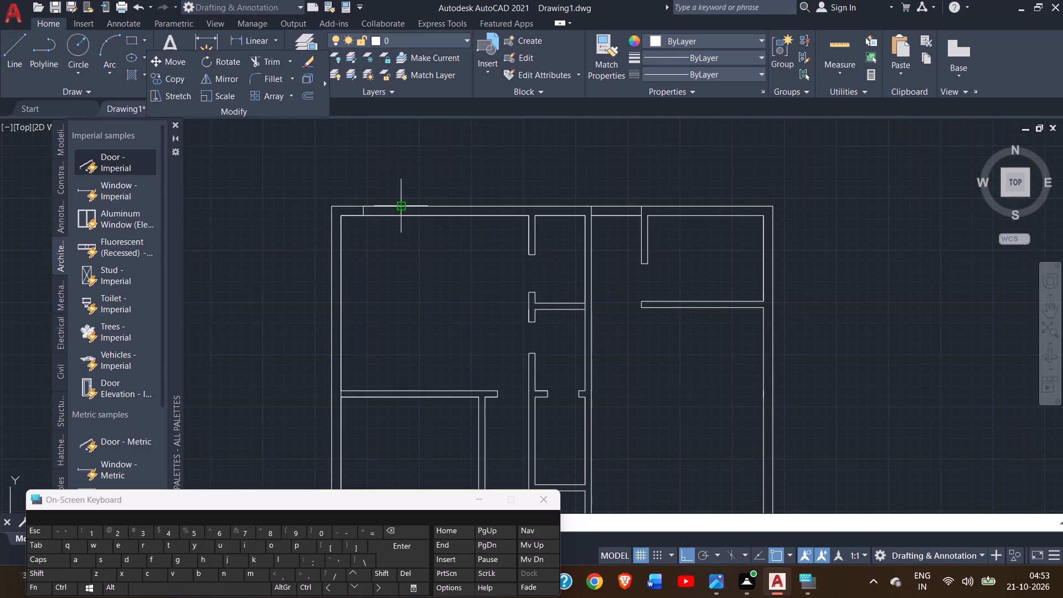
left_click(404, 208)
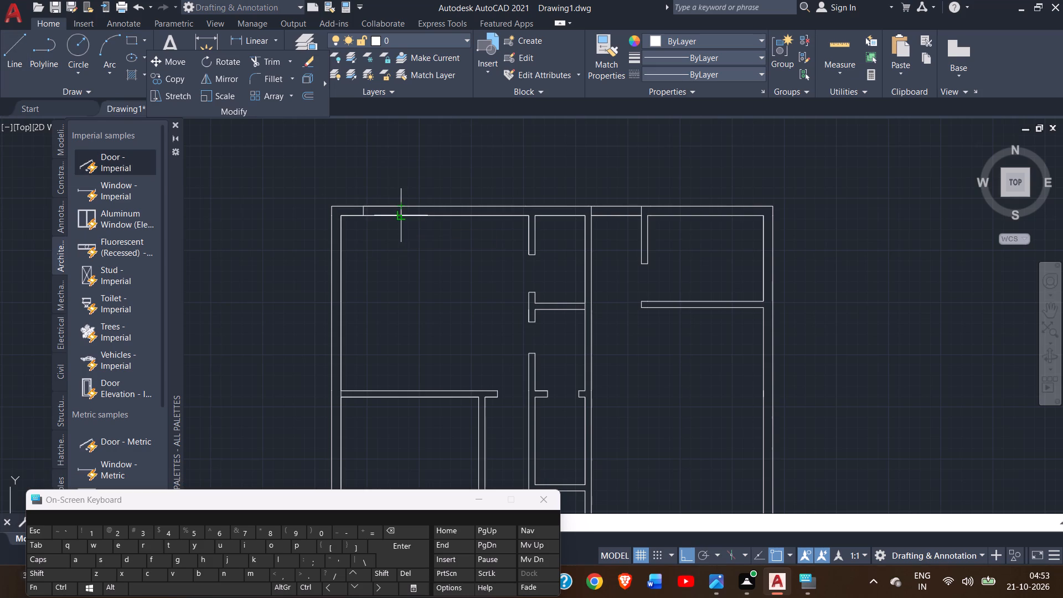
left_click(402, 218)
right_click(402, 218)
left_click(416, 222)
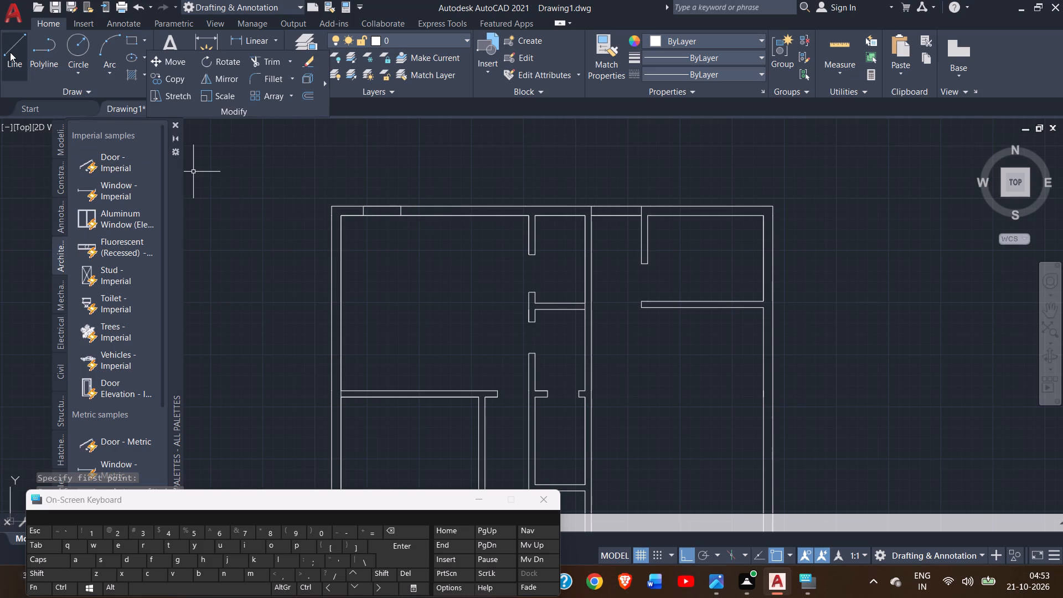
Outline a second 3' window in the top wall, starting the line from the upper-left room's inner top-right corner and adding both jambs.
left_click_drag(12, 50, 512, 205)
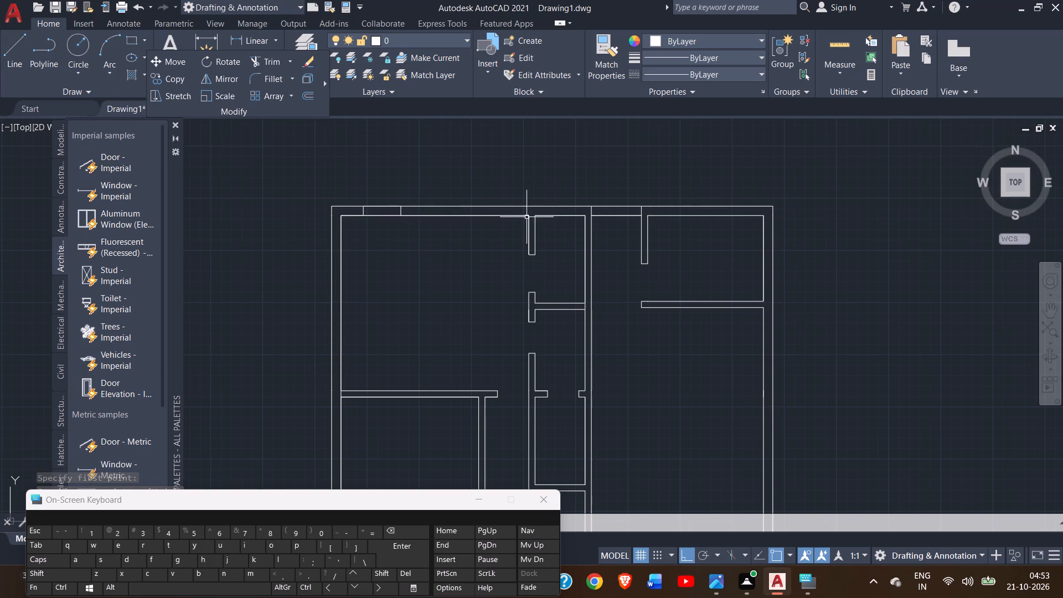
left_click(20, 54)
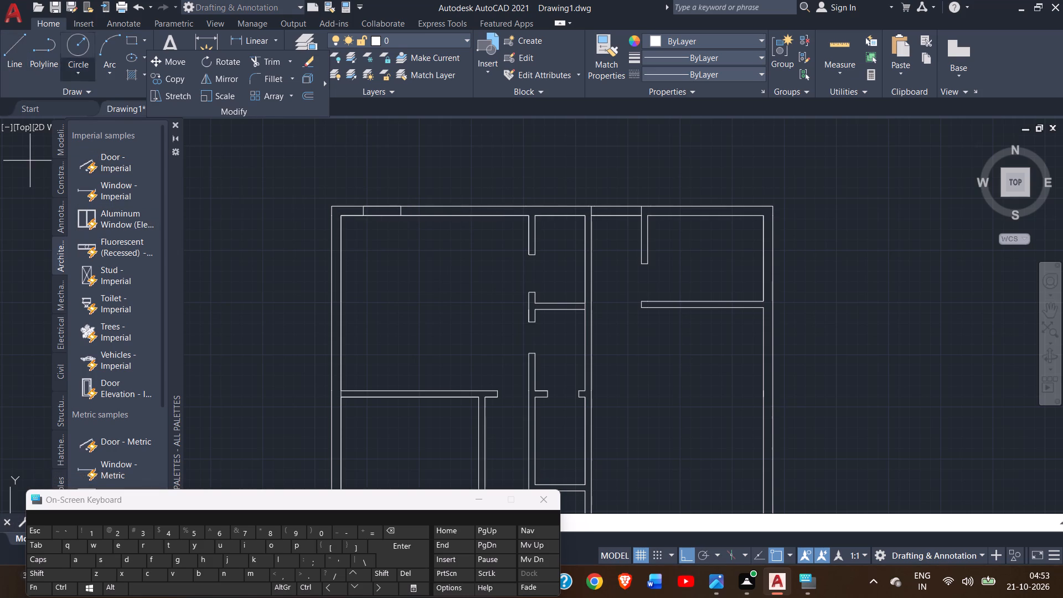
left_click(527, 219)
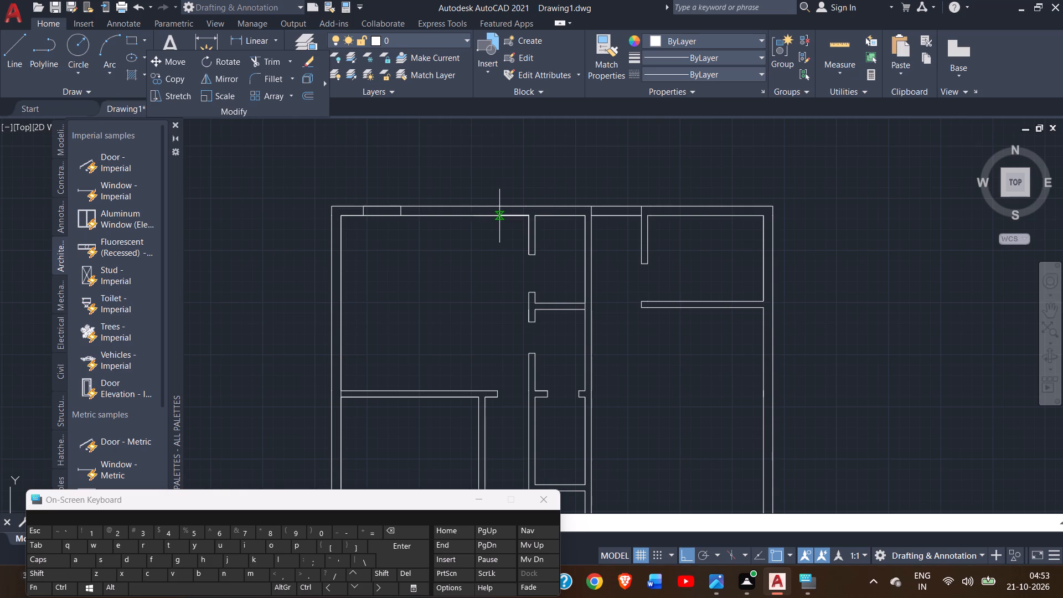
left_click(501, 215)
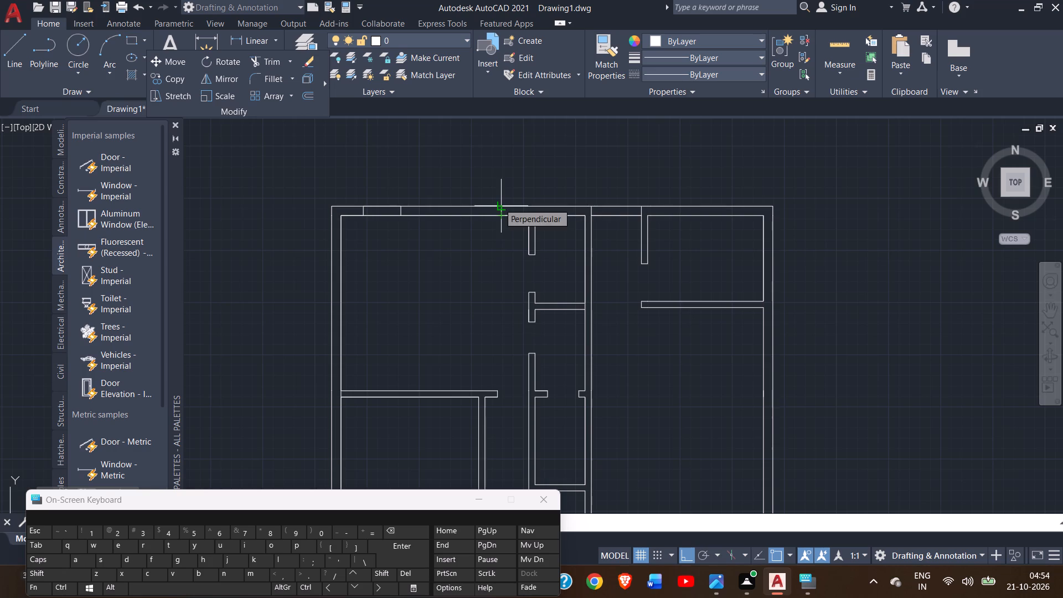
left_click(499, 203)
type("3'")
key("Return")
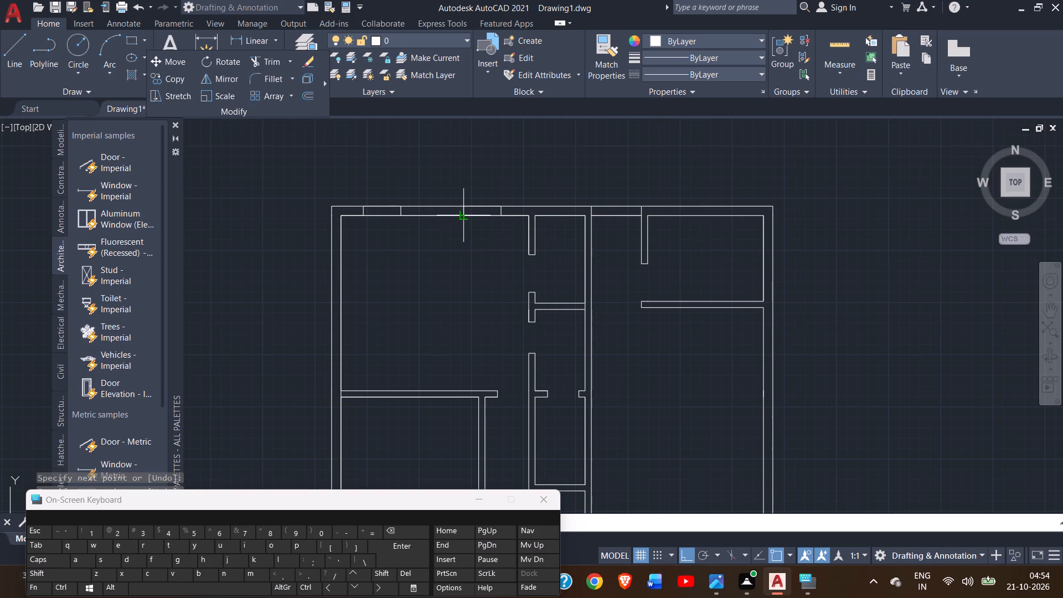
left_click(465, 218)
right_click(465, 218)
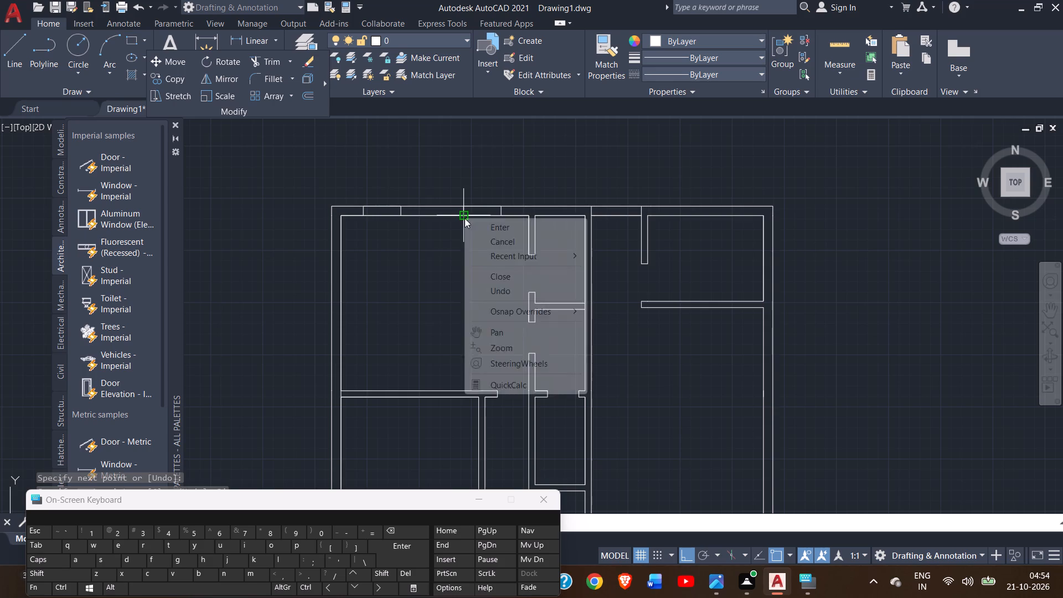
left_click(480, 229)
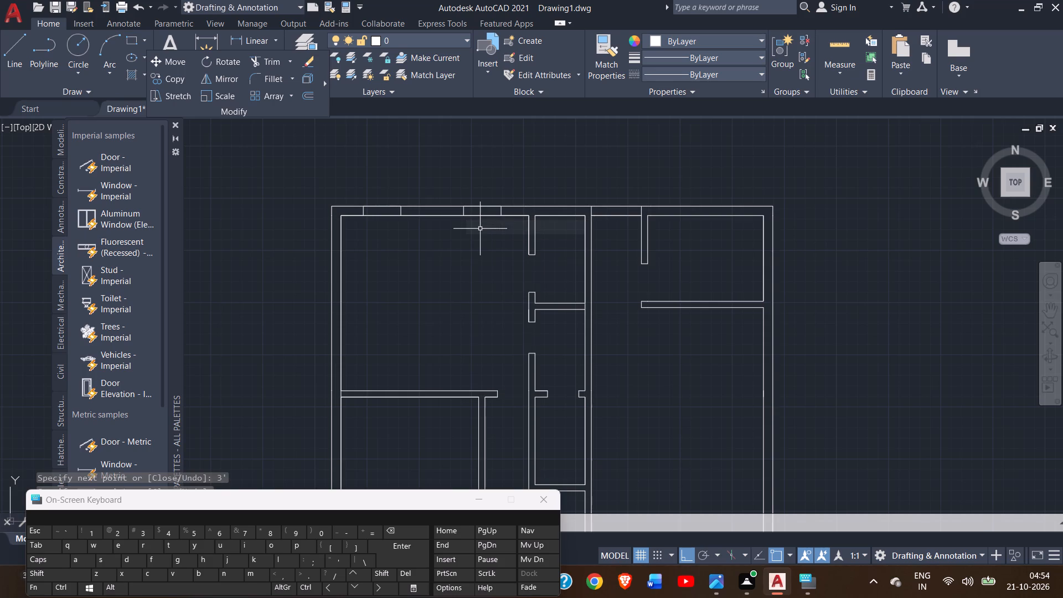
Draw the first window's centre line between the midpoints of its two jamb lines.
scroll(435, 196, "up", 3, "ctrl")
scroll(447, 197, "down", 2, "ctrl")
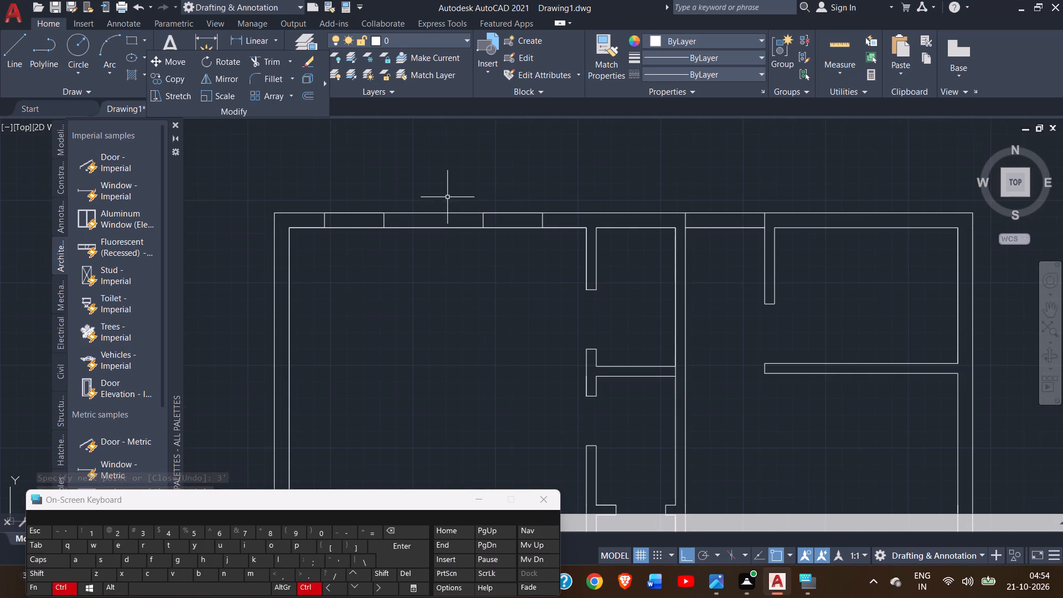
left_click(16, 60)
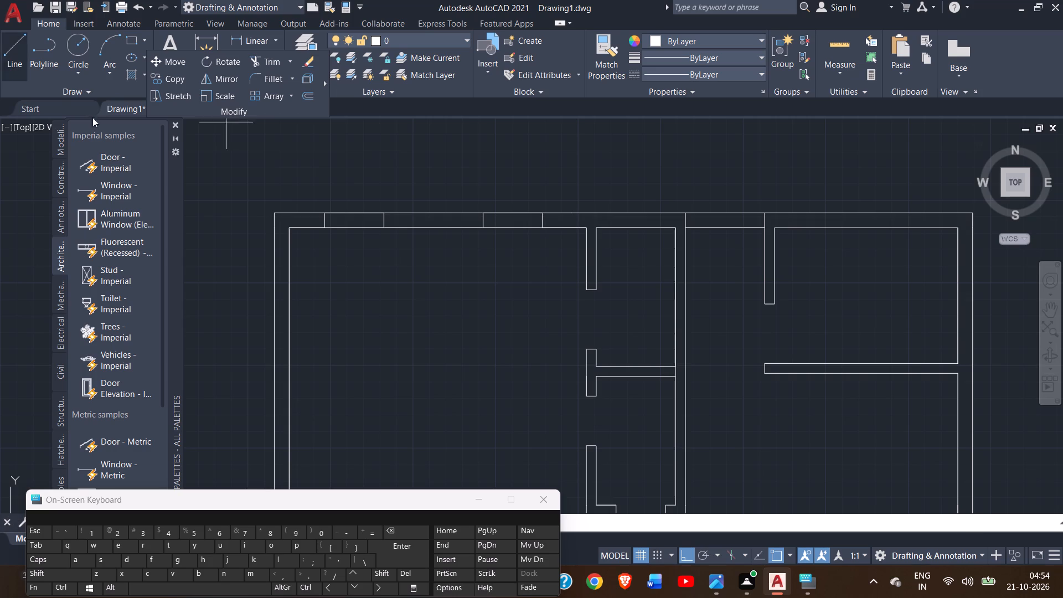
left_click(323, 223)
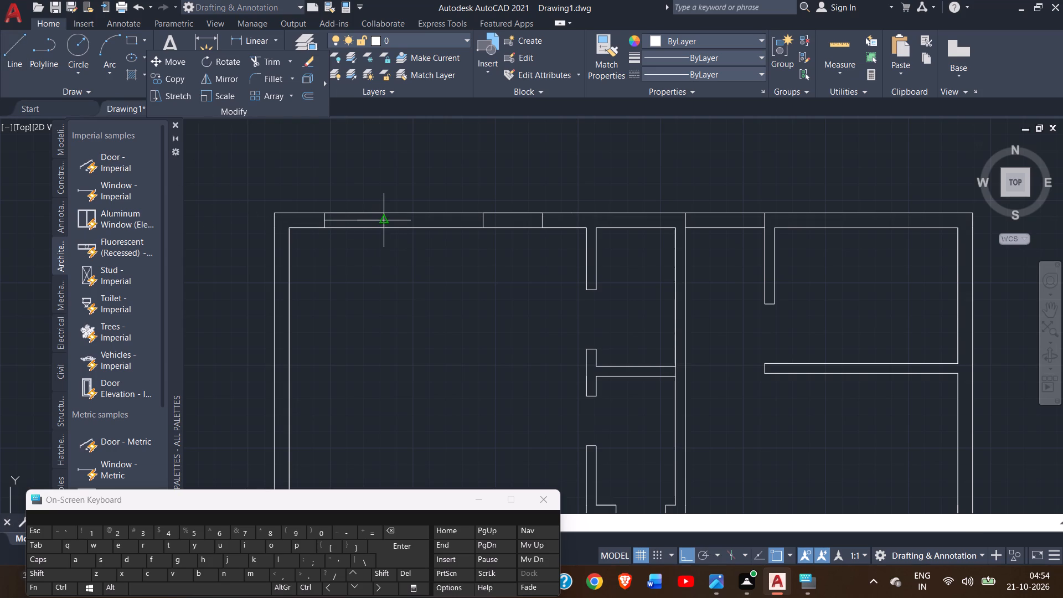
left_click(386, 220)
right_click(386, 220)
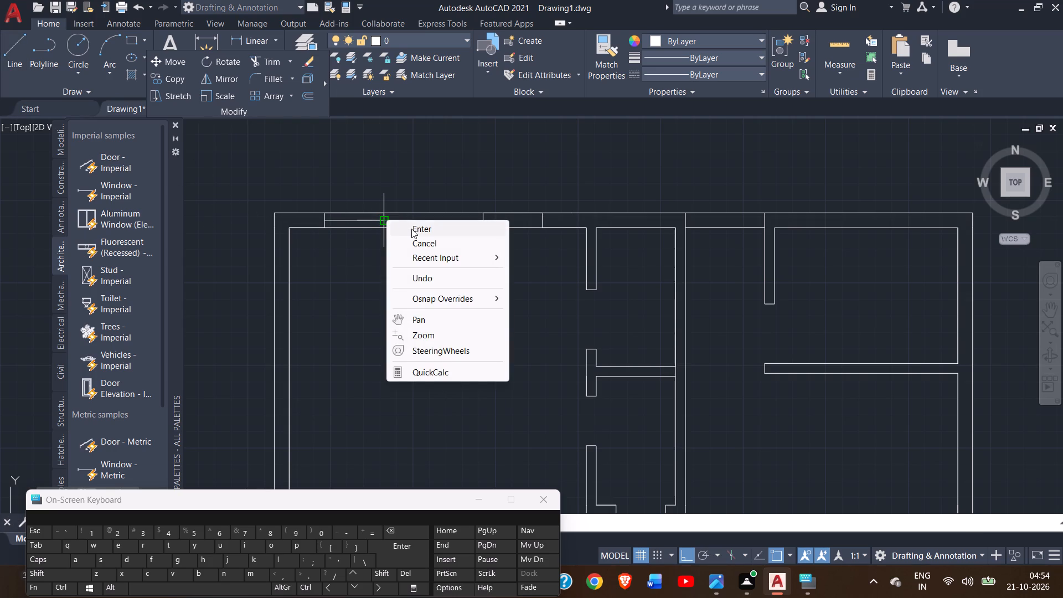
left_click(411, 229)
Offset the first window's centre line 1" toward the room to make the double glass line.
scroll(358, 212, "up", 3, "ctrl")
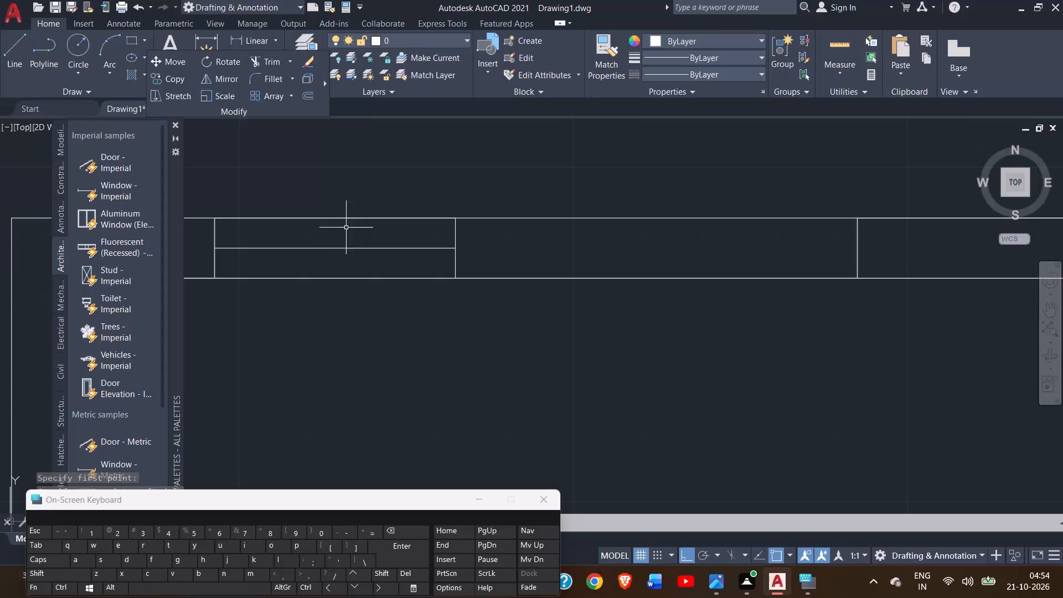
left_click(331, 249)
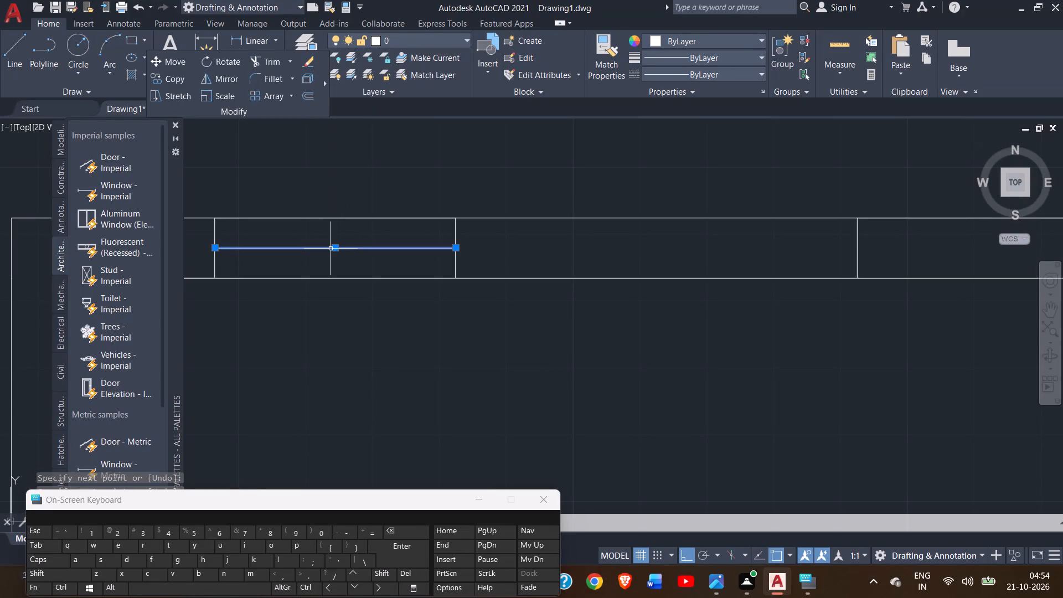
key("o")
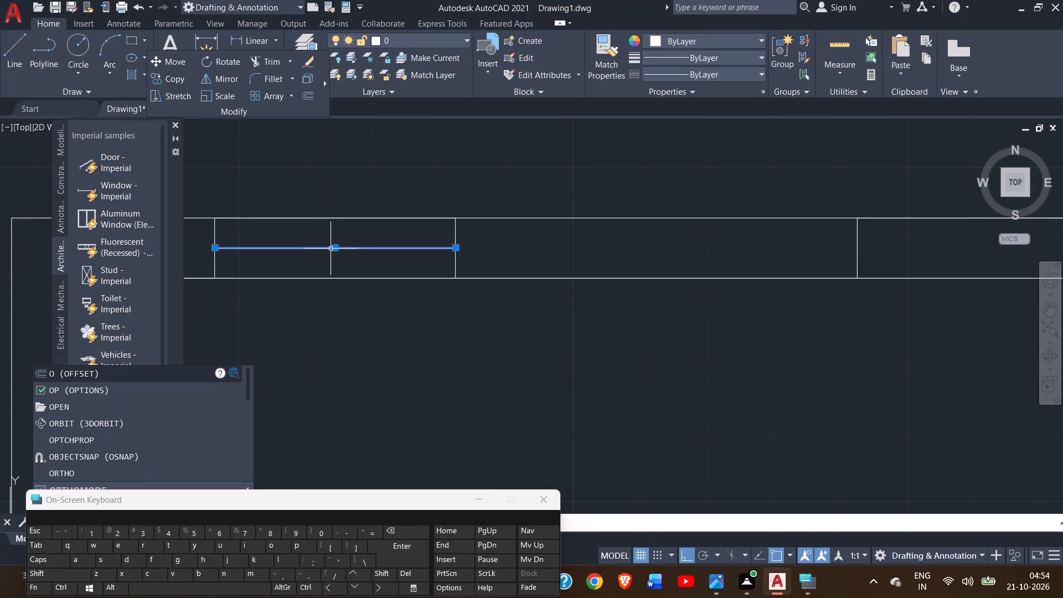
type("ff")
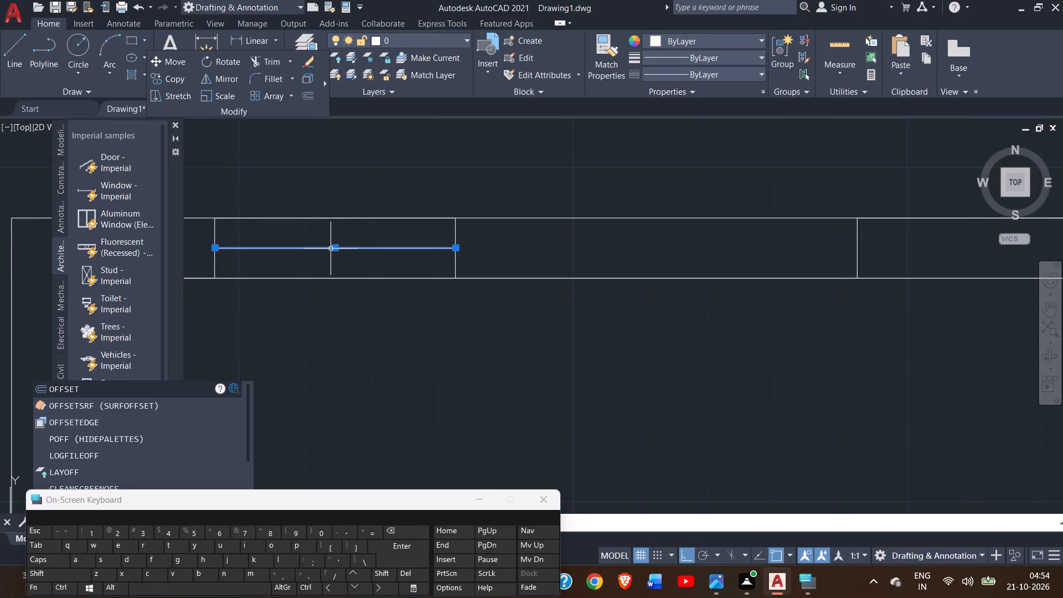
key("Return")
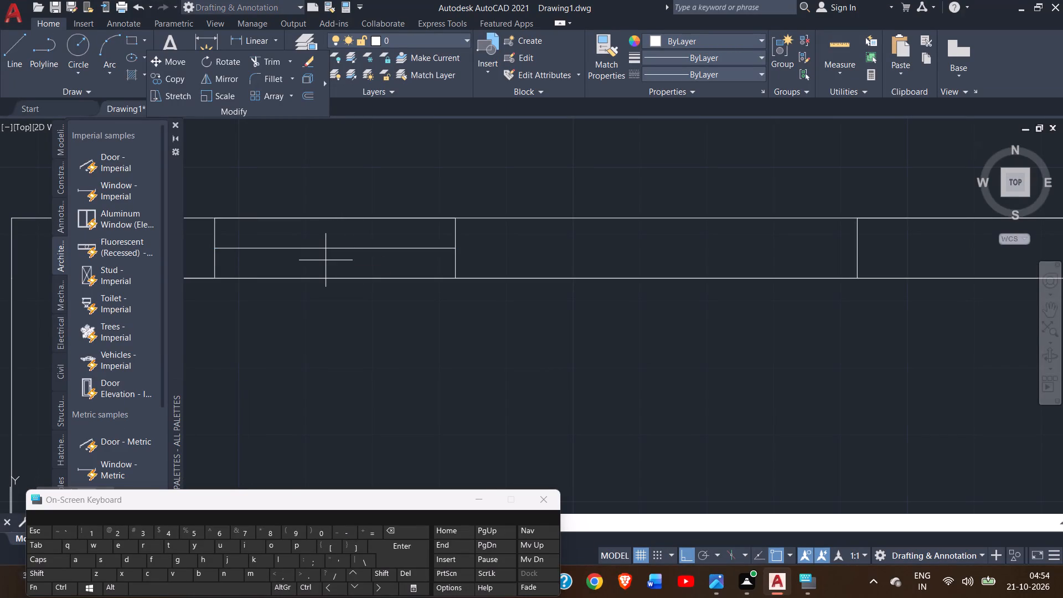
key("1")
key("shift+quotedbl")
key("Return")
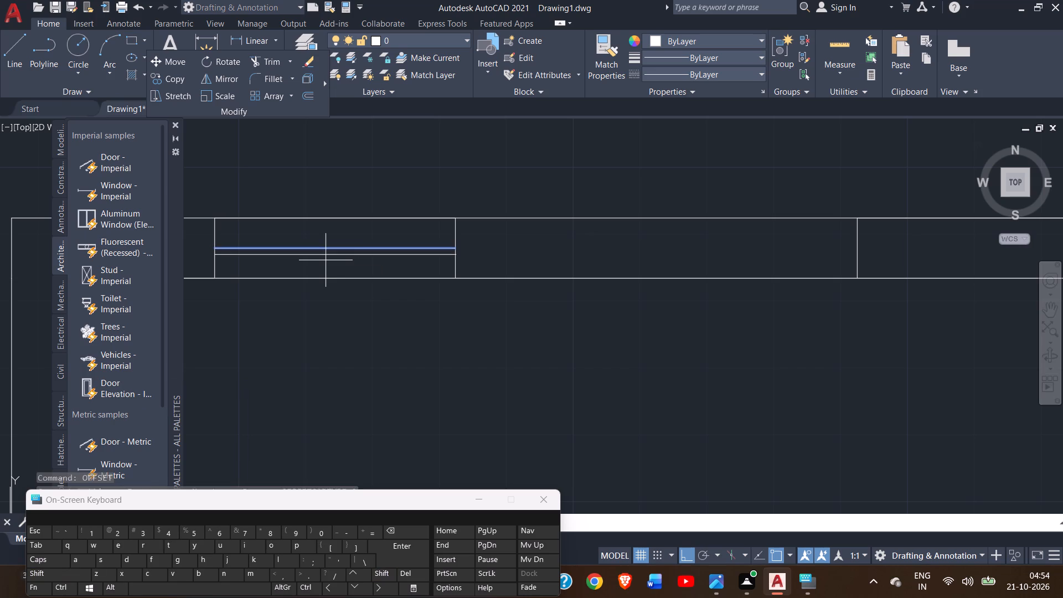
left_click(329, 261)
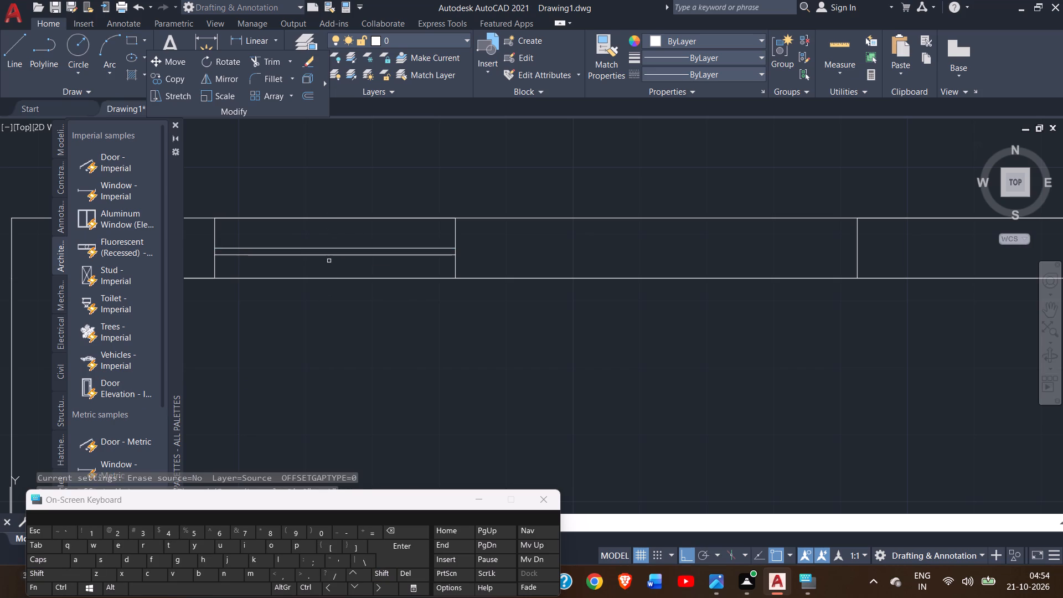
Draw the second top-wall window's centre line between the midpoints of its two jamb lines.
scroll(678, 287, "down", 1, "ctrl")
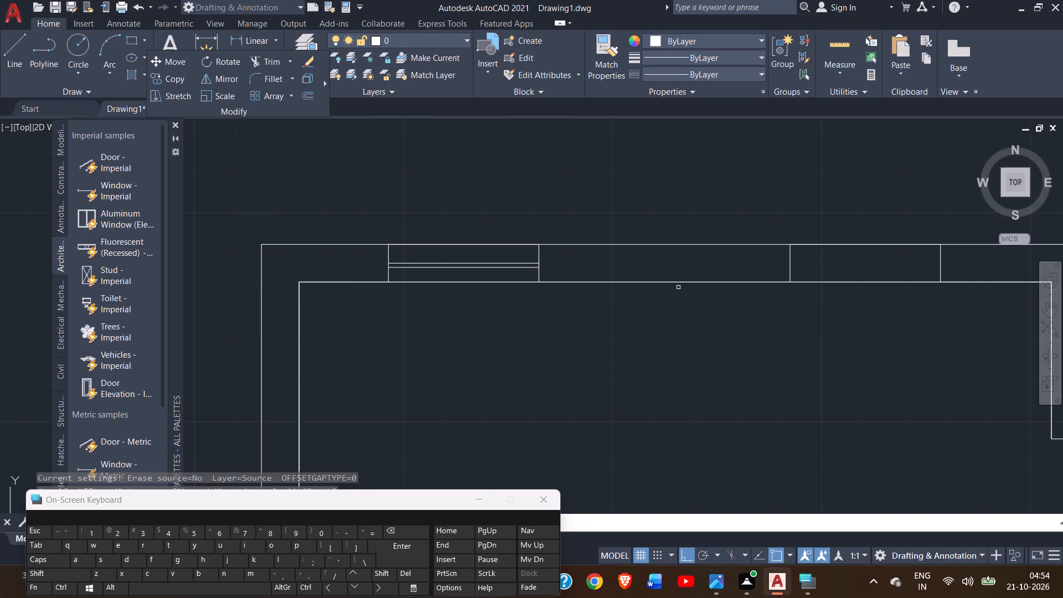
left_click(13, 61)
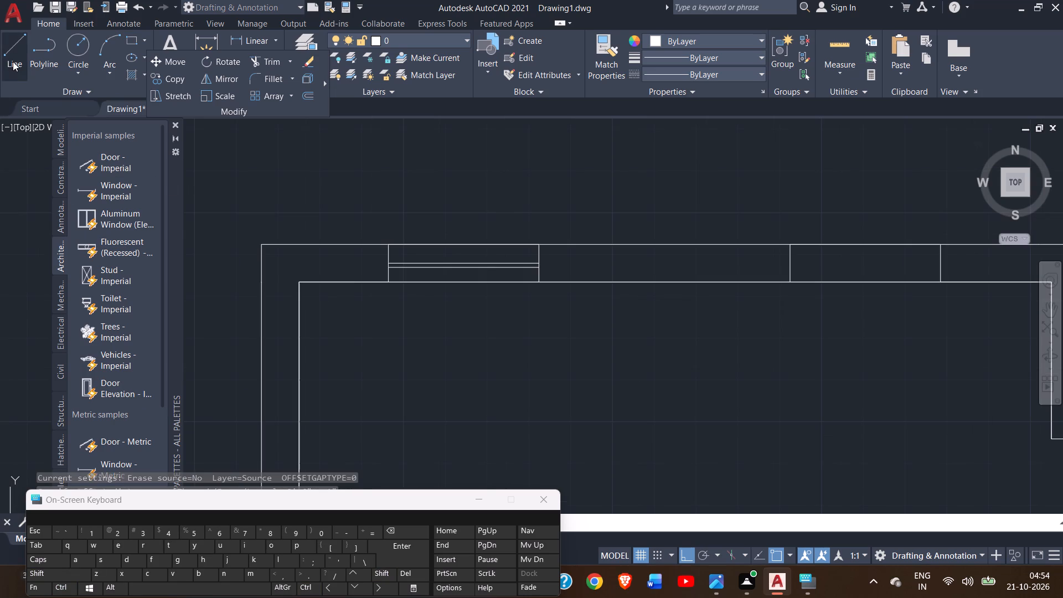
left_click(794, 265)
left_click(943, 261)
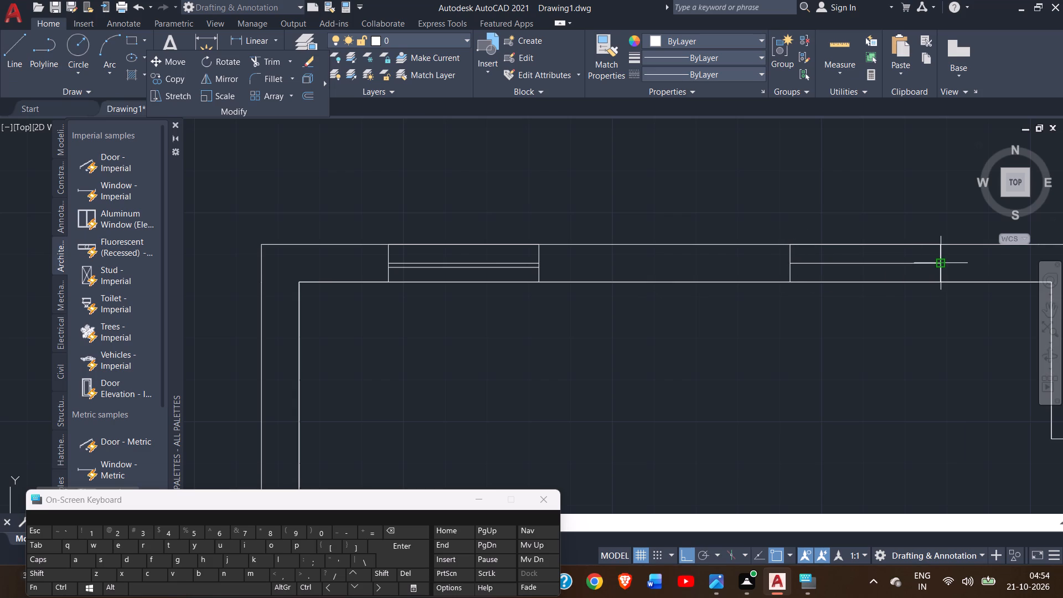
right_click(943, 261)
left_click(963, 272)
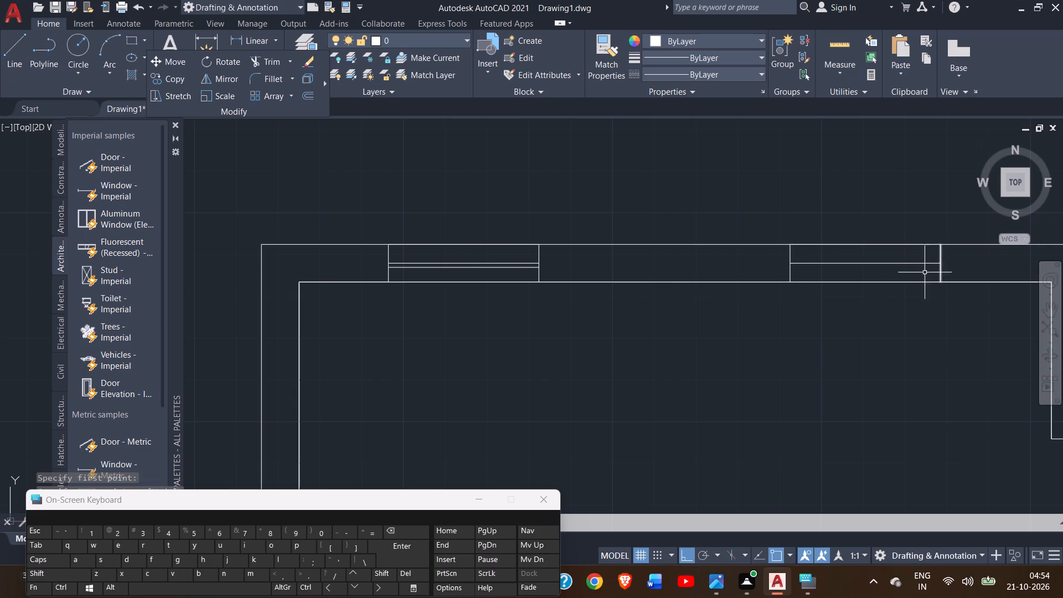
Offset the second window's centre line 1" toward the room to make the double glass line.
left_click(885, 263)
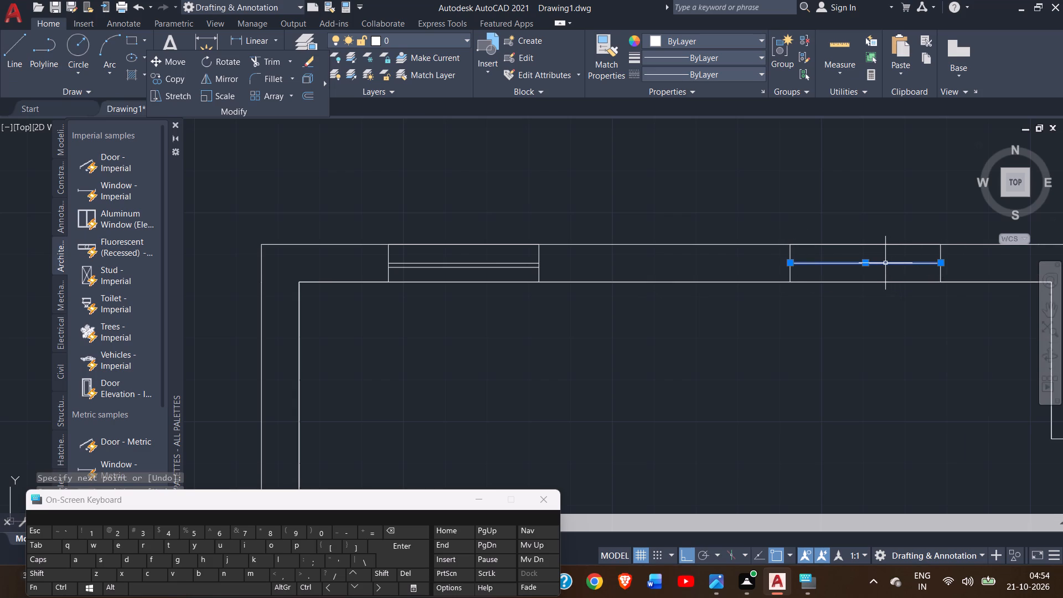
key("o")
type("ff")
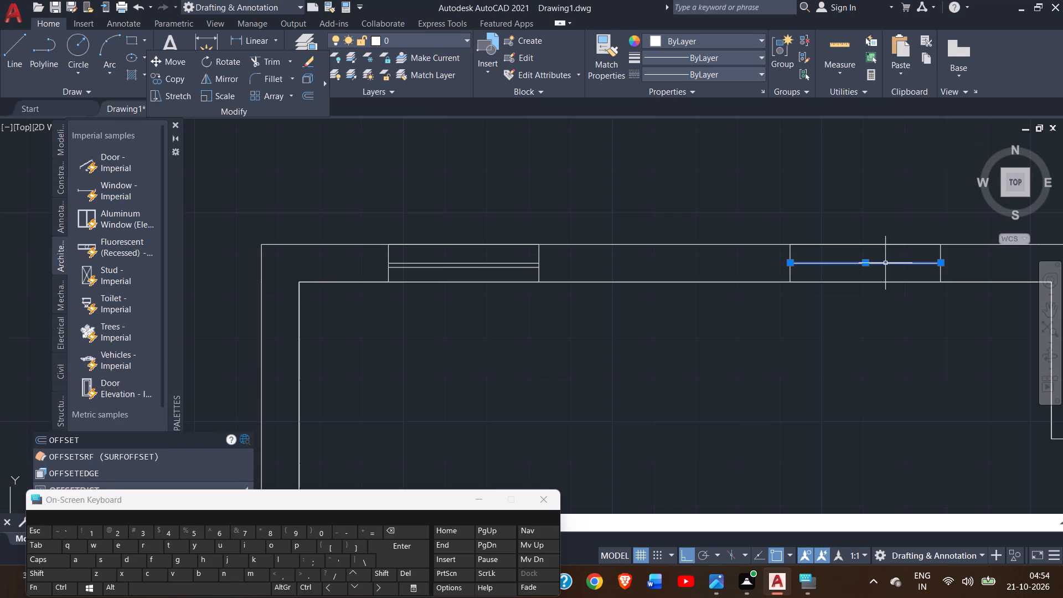
key("Return")
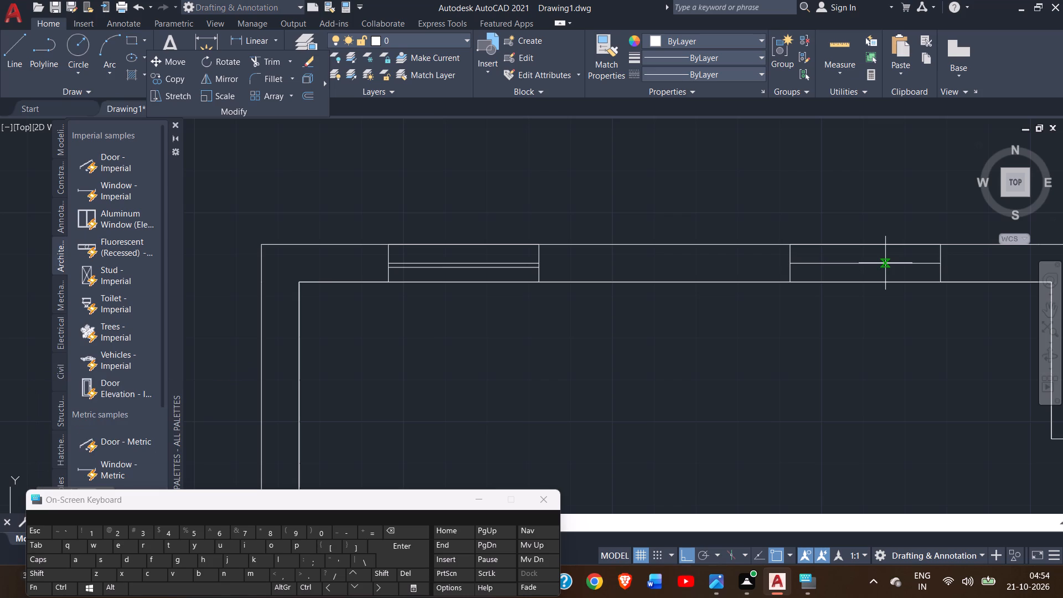
key("1")
key("shift+quotedbl")
key("Return")
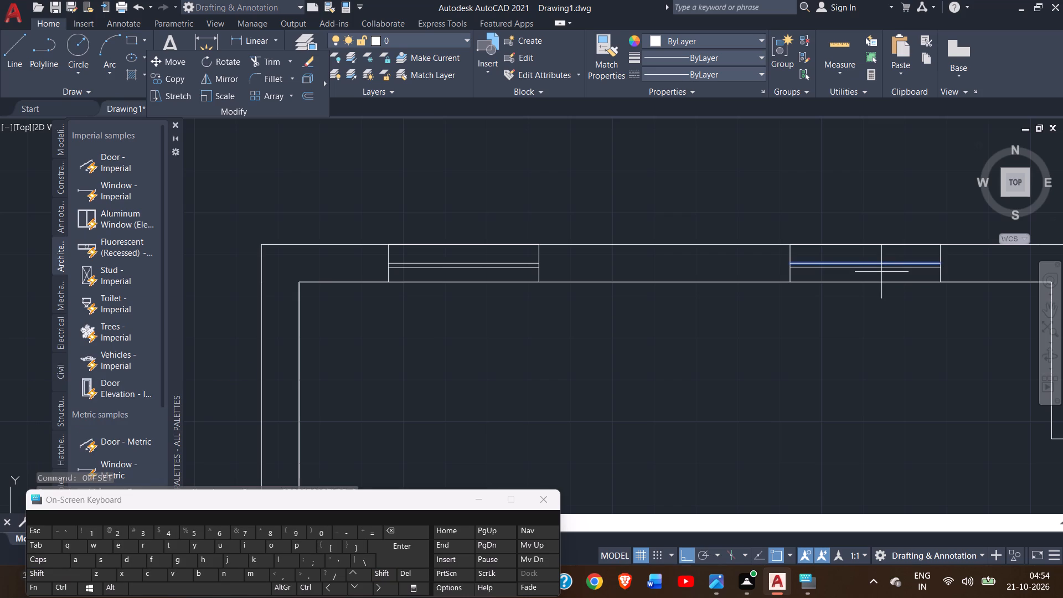
left_click(863, 274)
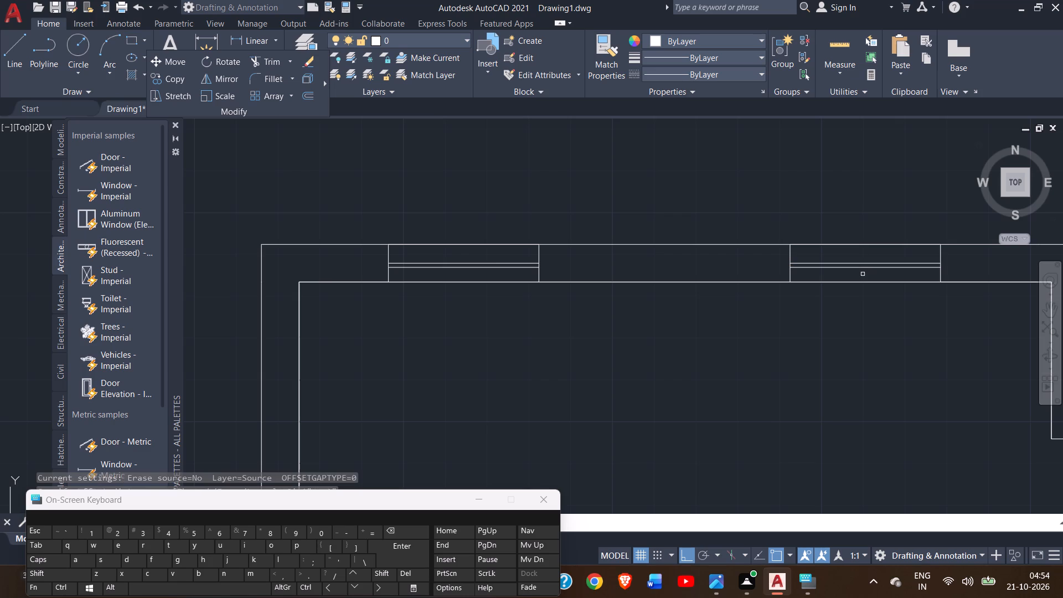
Draw a short line from the long central wall's inner top-right corner along the top wall, and a jamb line across the wall thickness.
scroll(865, 328, "down", 2, "ctrl")
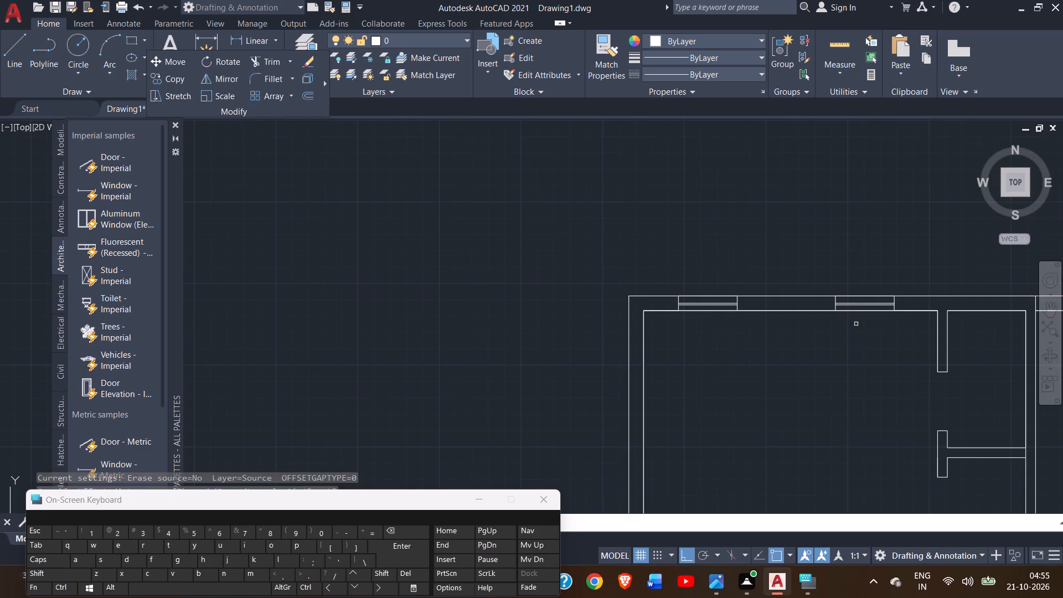
left_click(1043, 312)
left_click_drag(881, 283, 638, 192)
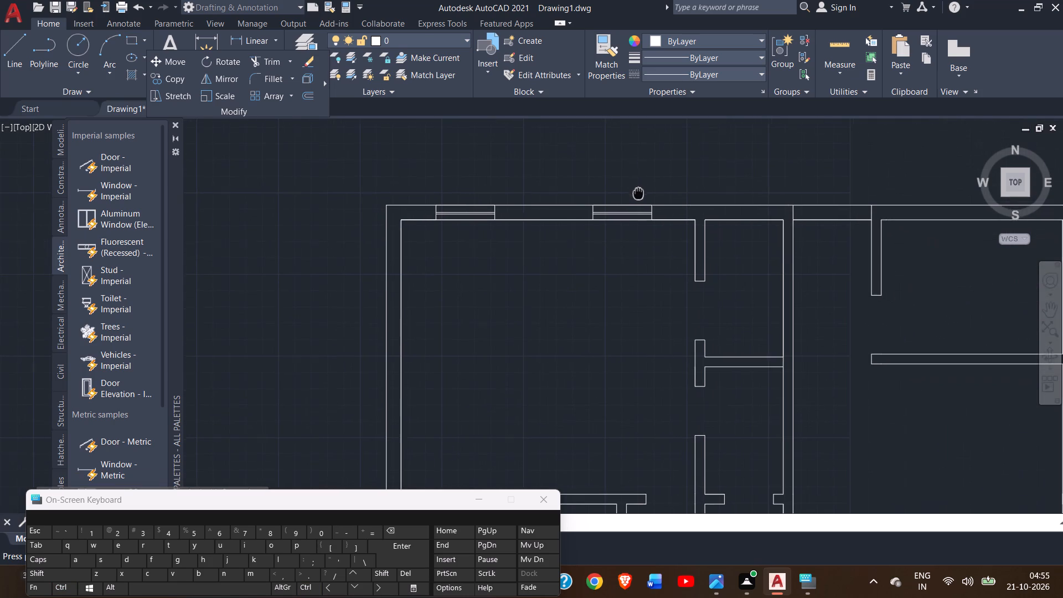
left_click_drag(638, 192, 638, 192)
scroll(638, 291, "down", 1, "ctrl")
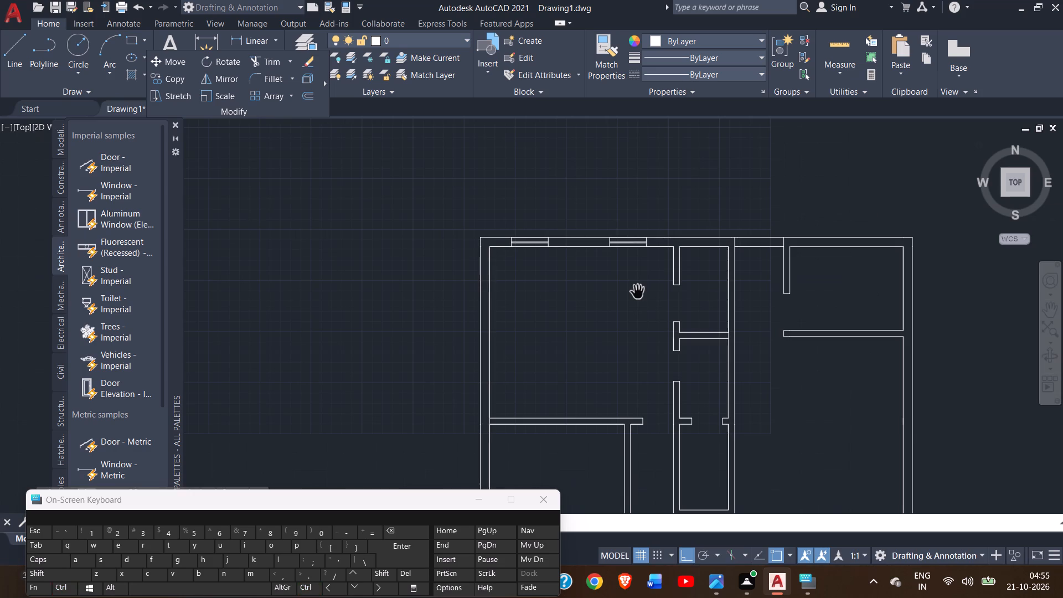
left_click_drag(739, 168, 670, 104)
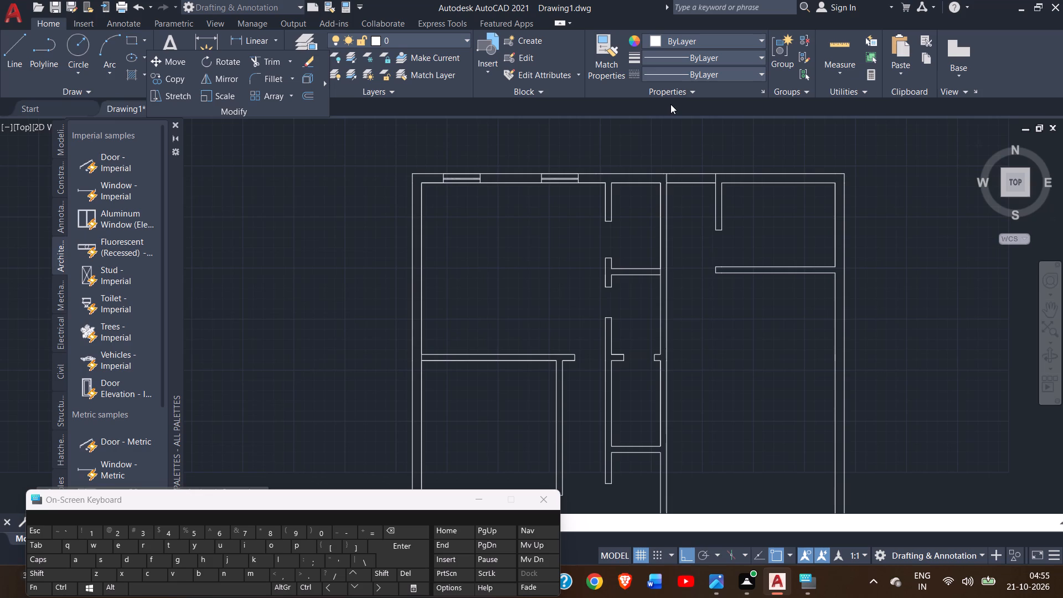
left_click_drag(670, 104, 706, 380)
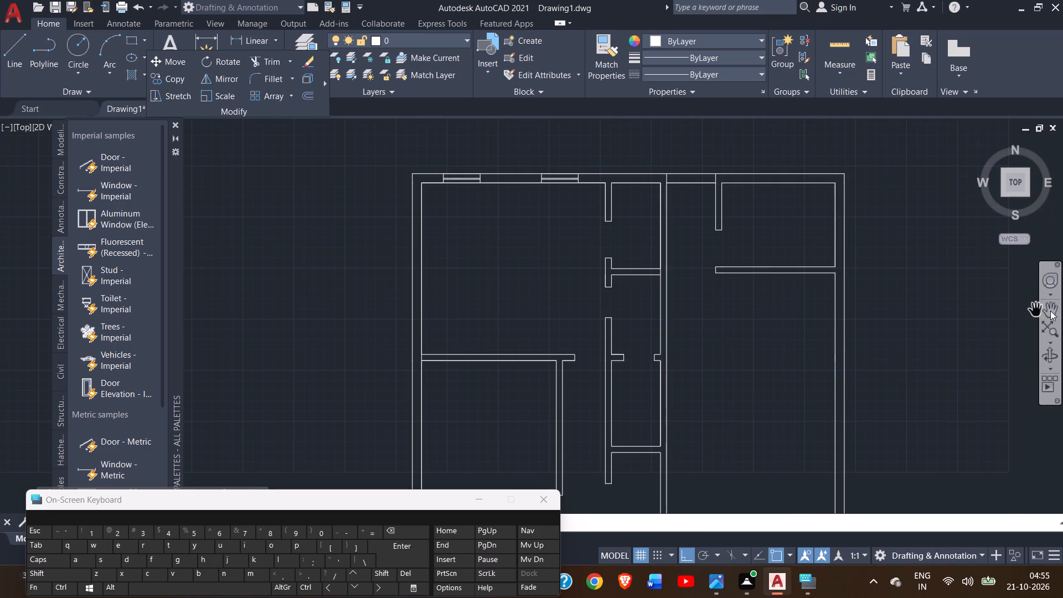
left_click_drag(933, 309, 853, 266)
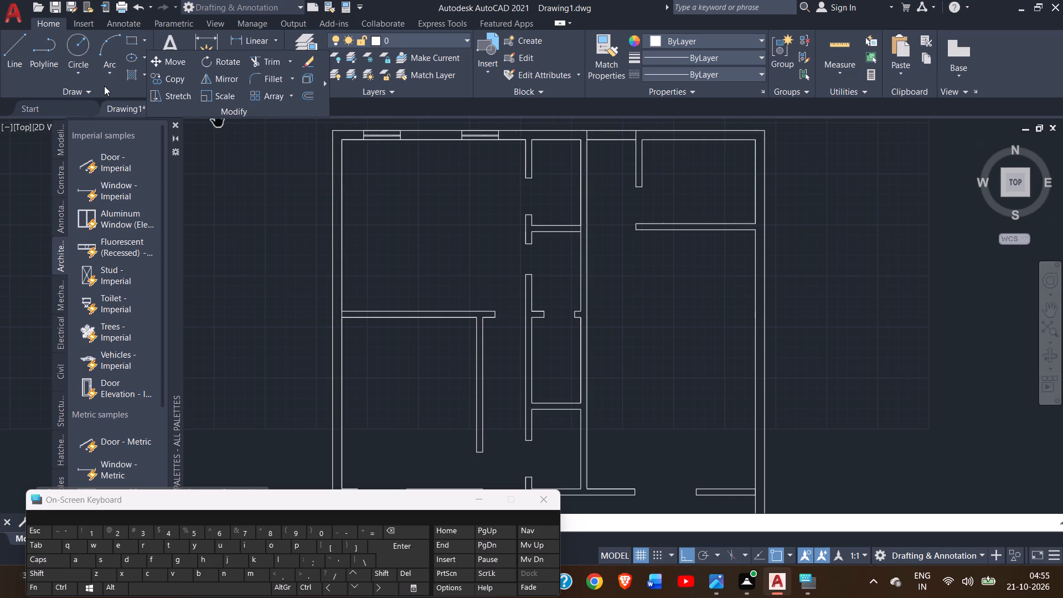
left_click(17, 67)
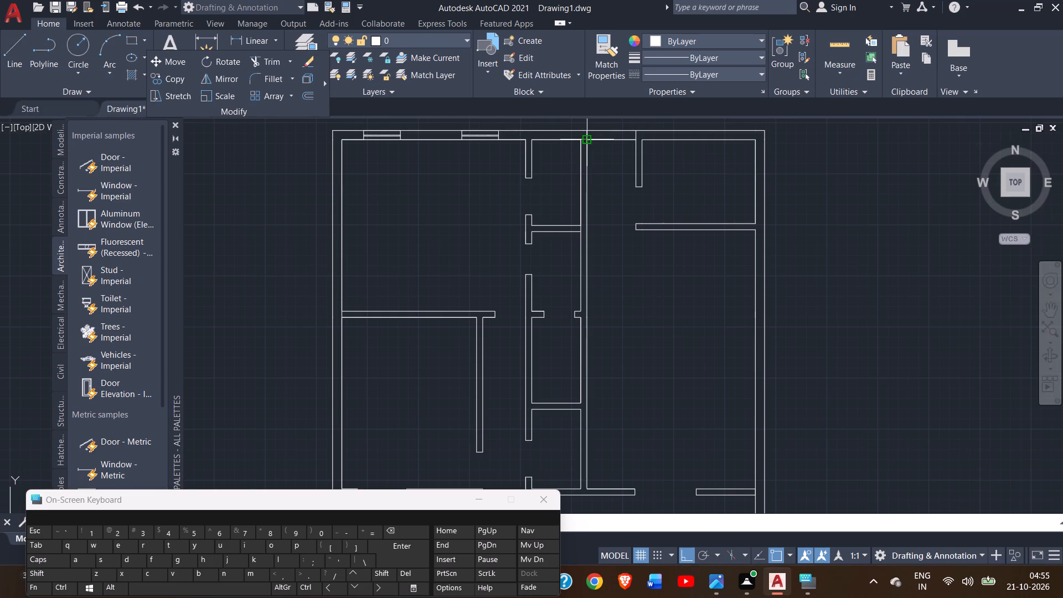
left_click_drag(585, 141, 595, 141)
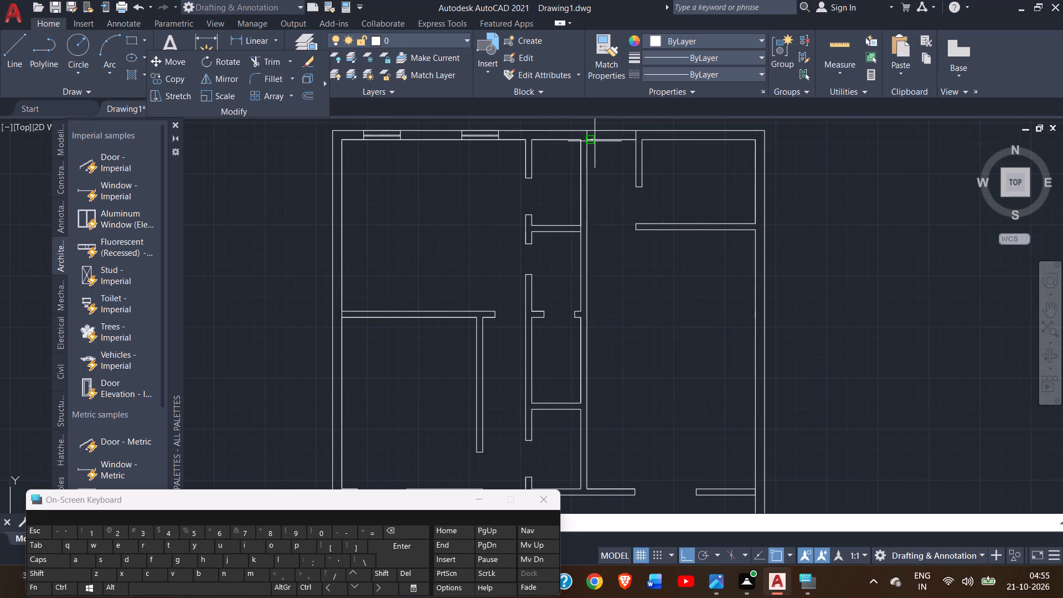
left_click_drag(595, 141, 595, 142)
left_click(595, 142)
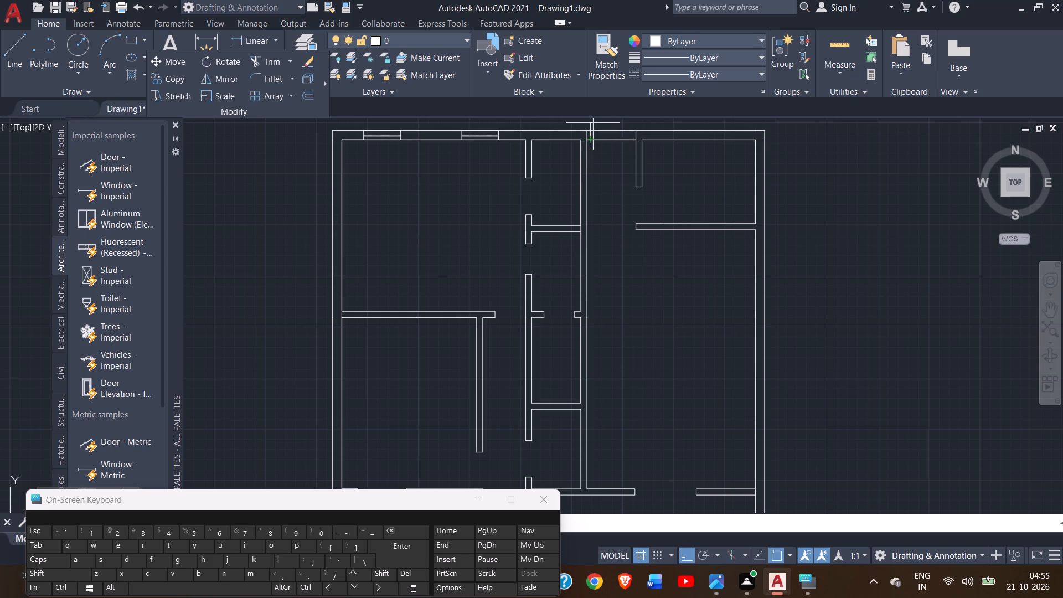
left_click(591, 127)
right_click(591, 127)
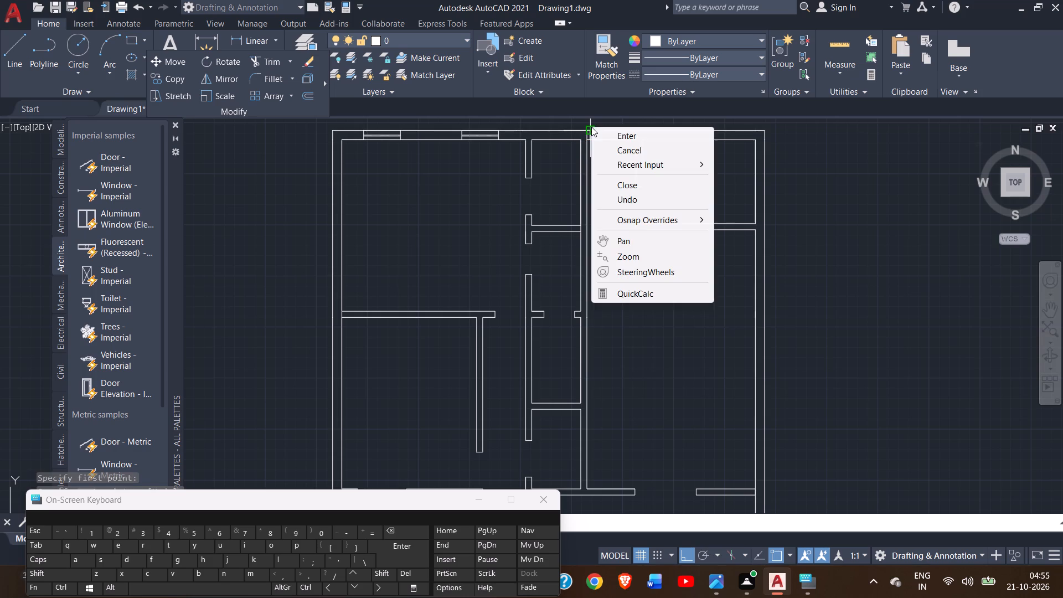
left_click(622, 138)
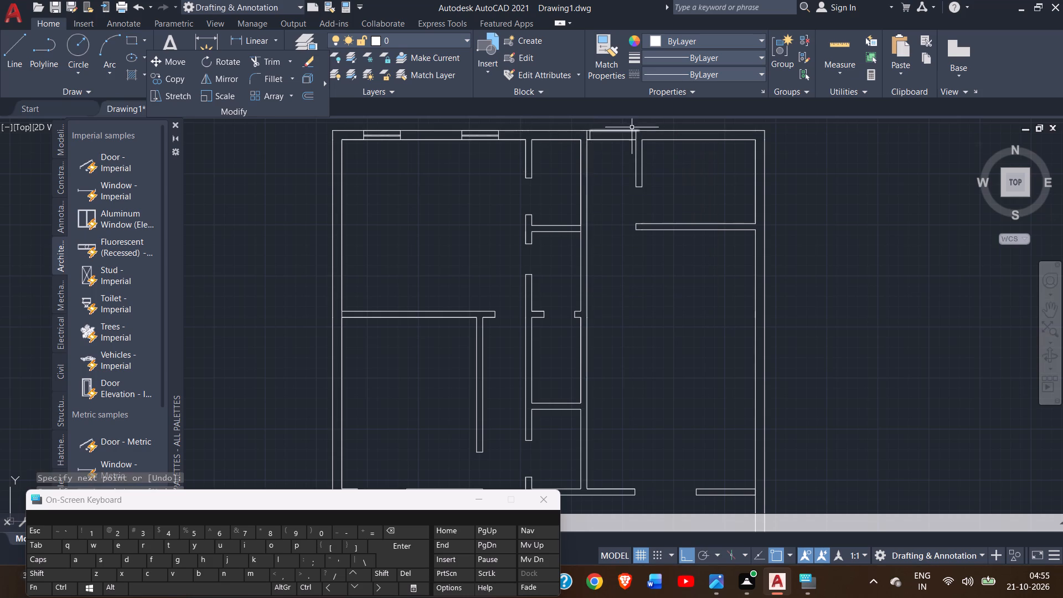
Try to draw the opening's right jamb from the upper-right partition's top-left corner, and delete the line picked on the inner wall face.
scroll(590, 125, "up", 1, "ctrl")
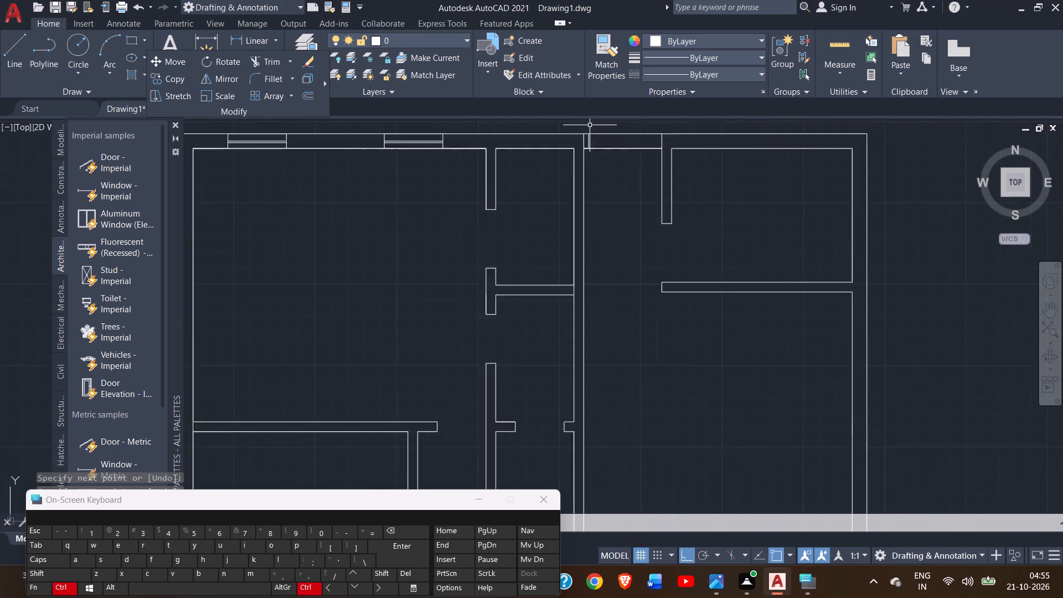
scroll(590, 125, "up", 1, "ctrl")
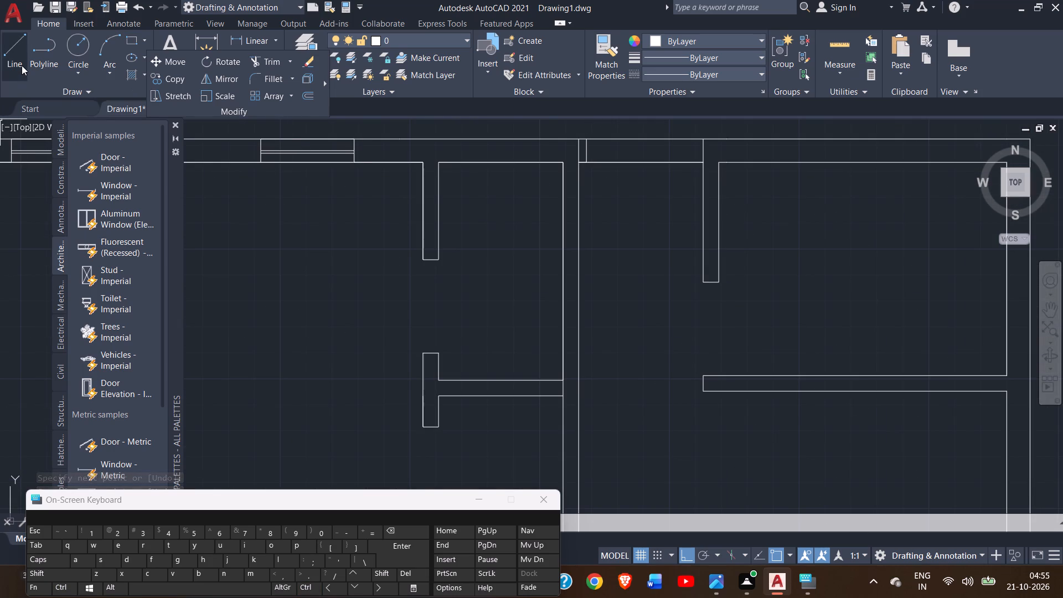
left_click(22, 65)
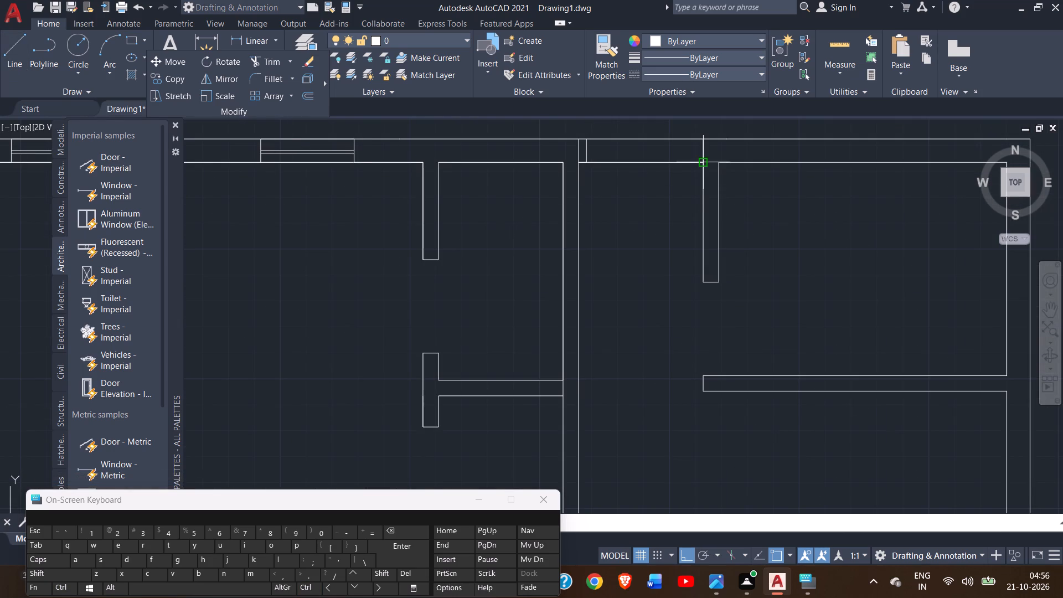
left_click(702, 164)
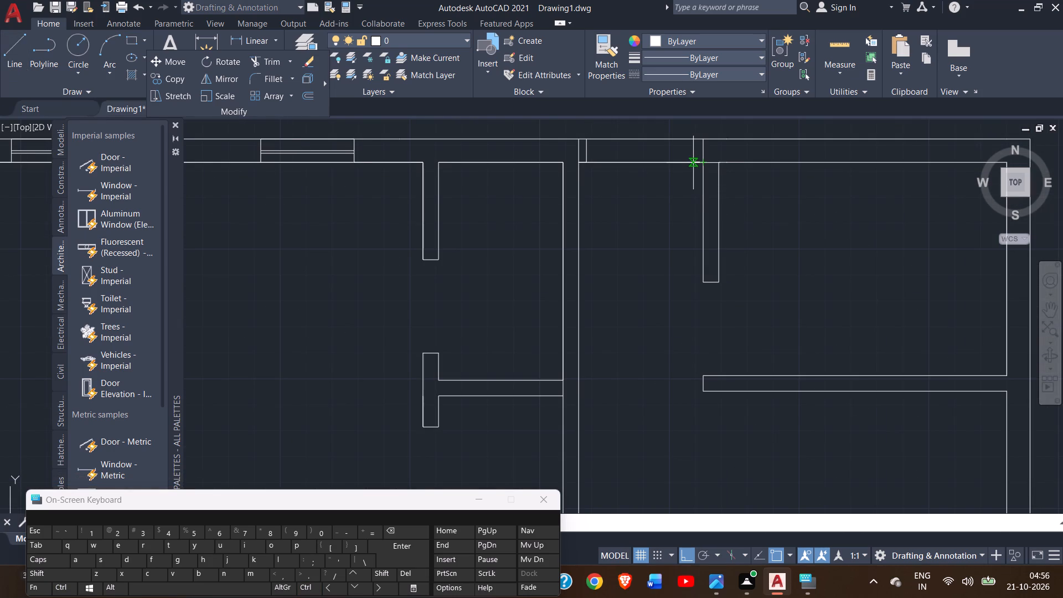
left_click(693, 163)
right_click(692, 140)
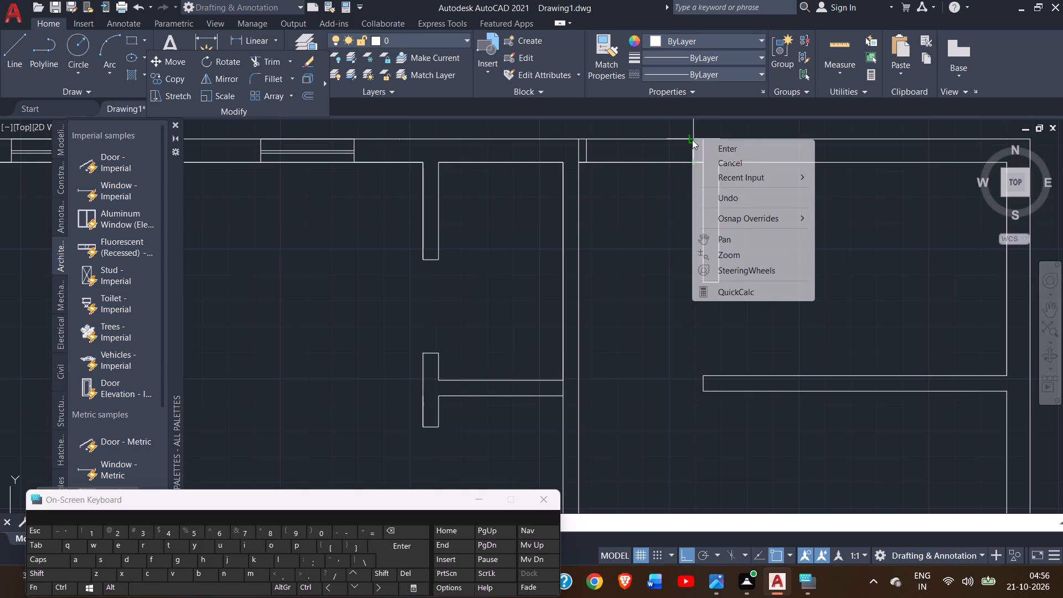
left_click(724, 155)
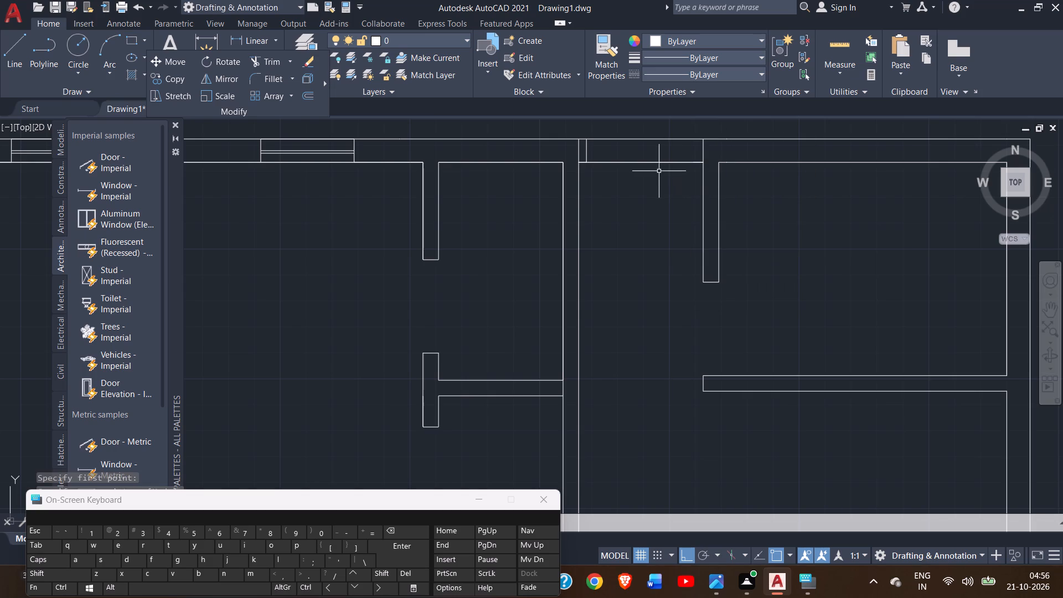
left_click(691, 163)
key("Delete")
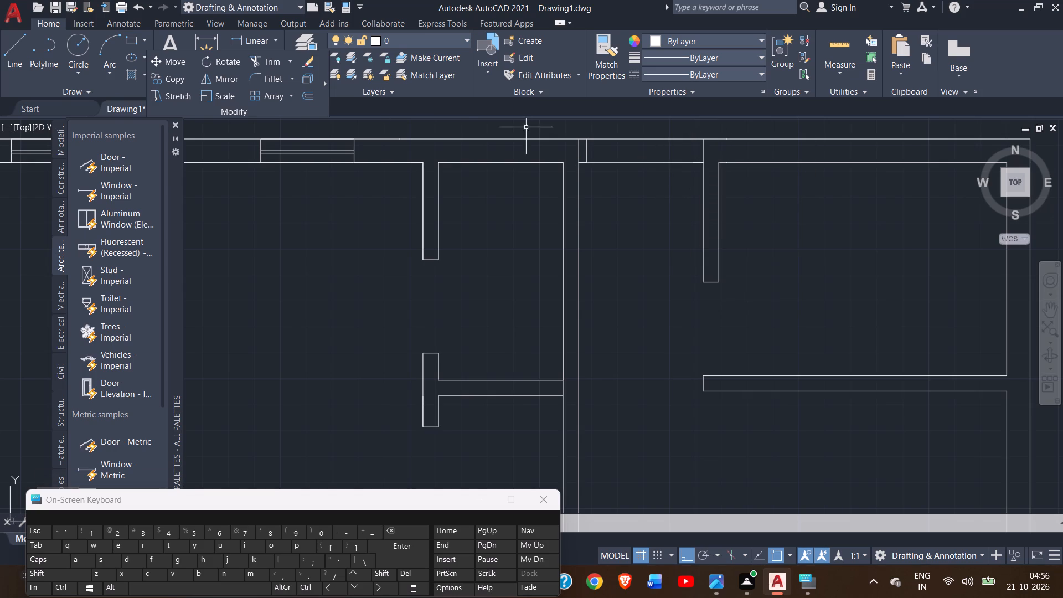
Draw the opening's right jamb: a short line from the upper-right partition's top-left corner along the inner face, up to the outer face.
left_click(15, 60)
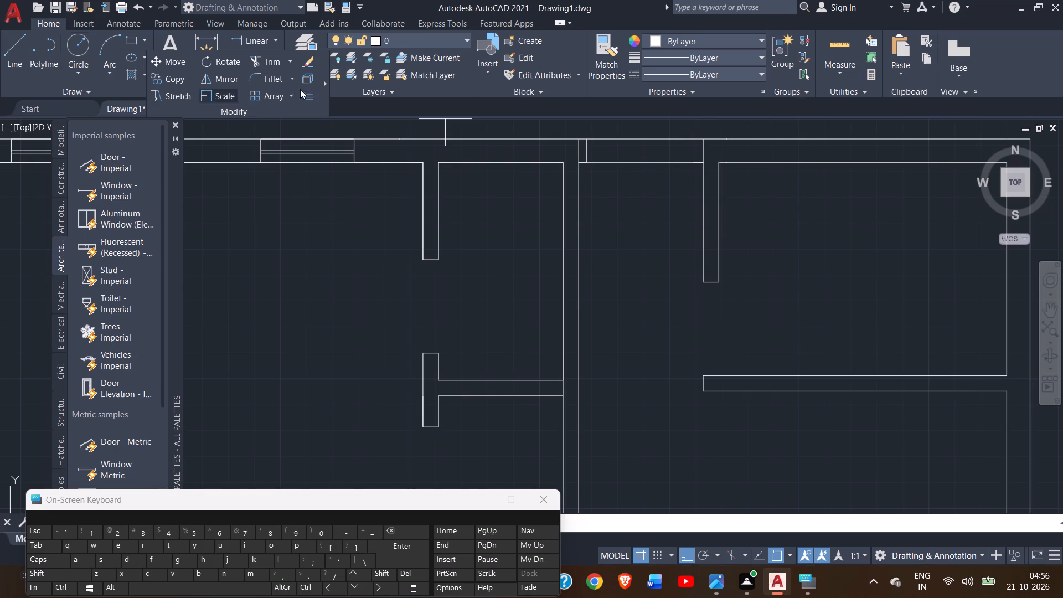
left_click(707, 164)
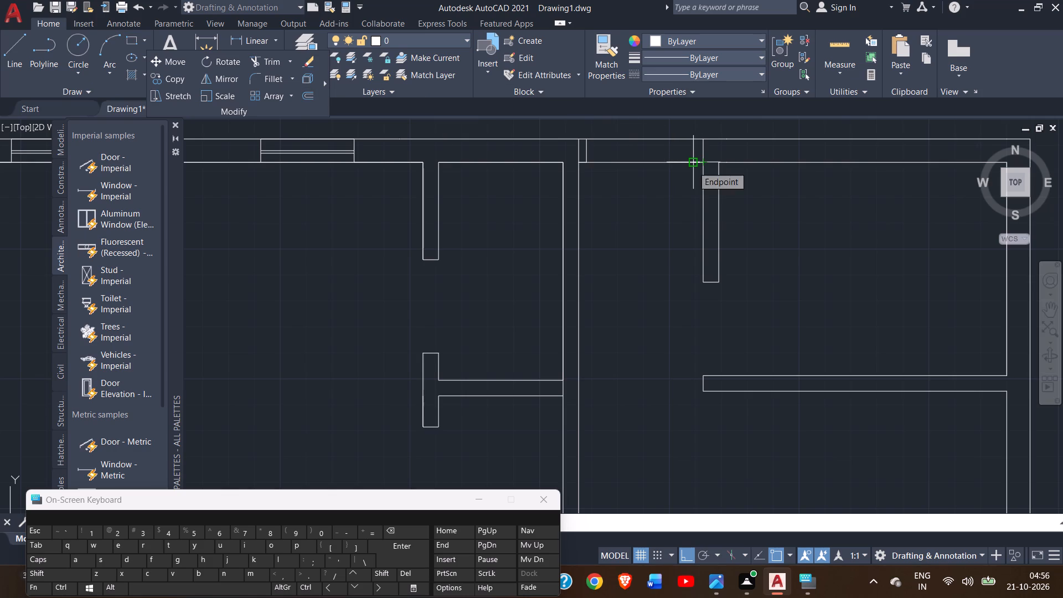
left_click(693, 166)
left_click(689, 137)
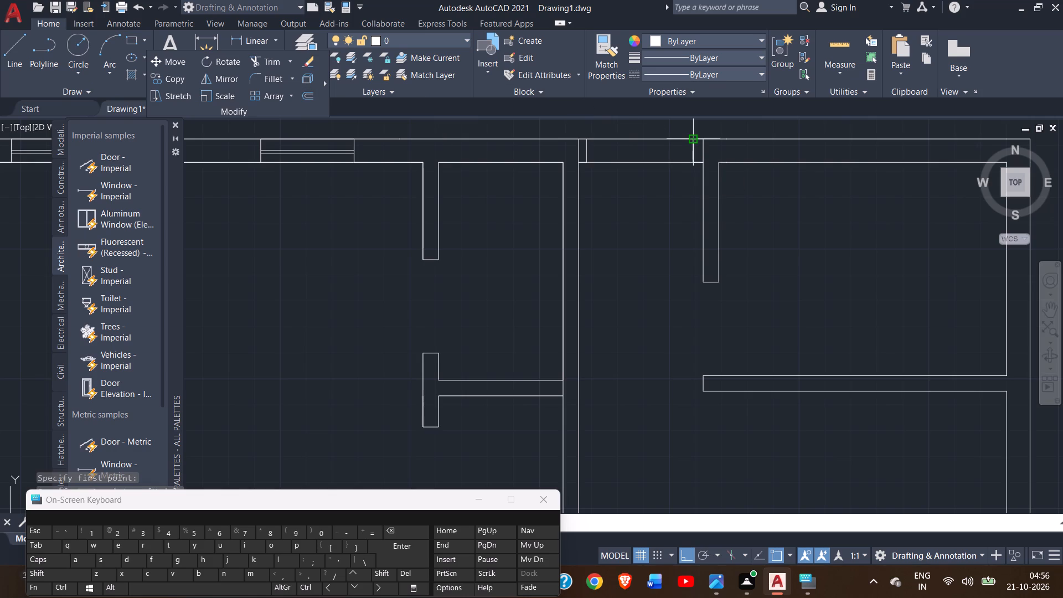
right_click(689, 137)
left_click(732, 145)
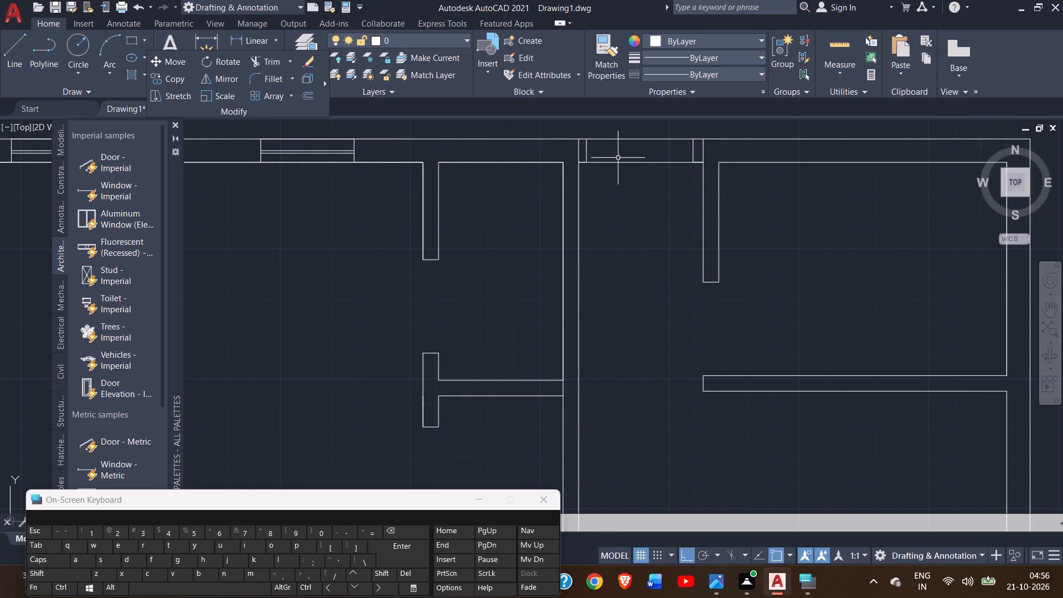
Trim the top wall's inner face line between the opening's two jambs.
left_click(255, 65)
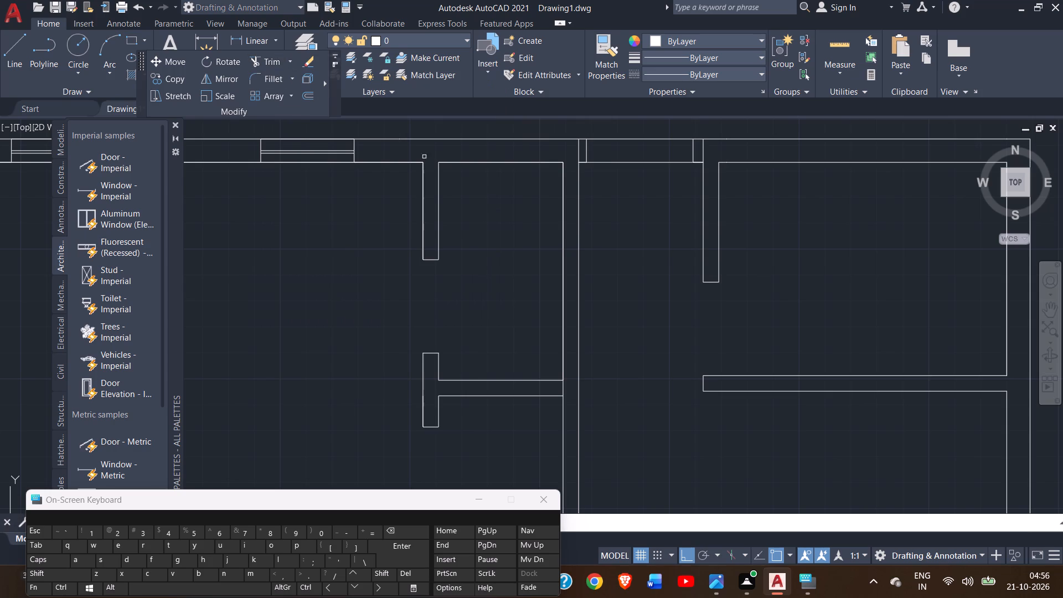
left_click(629, 163)
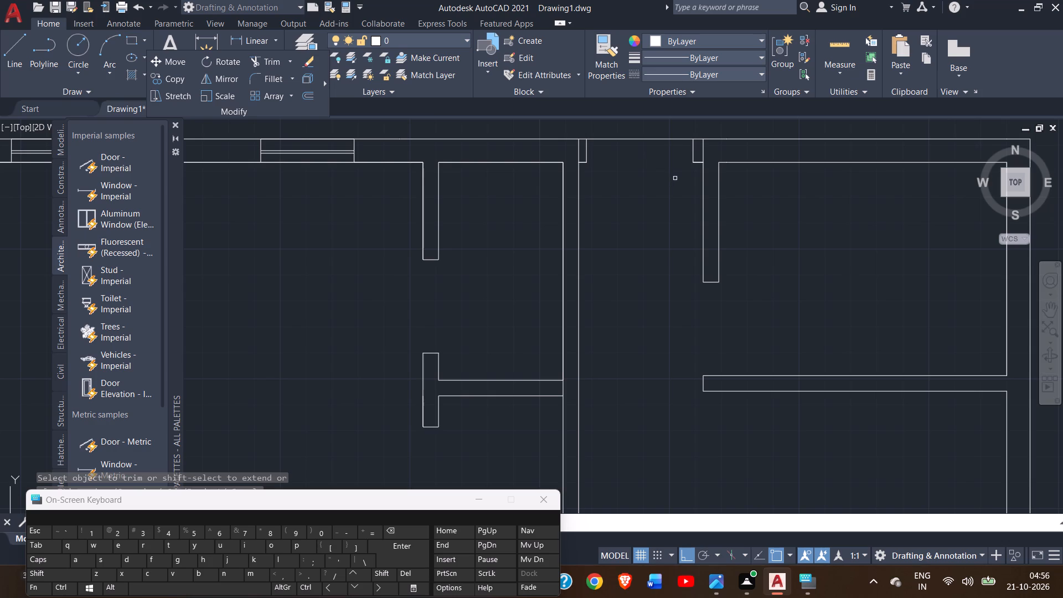
right_click(627, 179)
left_click(644, 189)
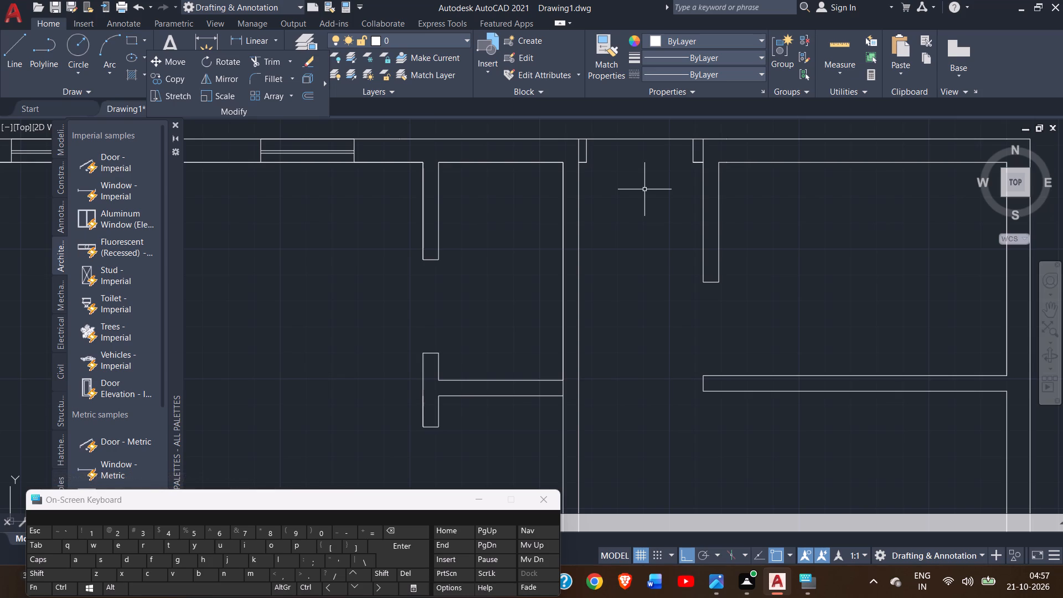
Insert an imperial door block from the architectural samples in the empty space above the top wall.
left_click(98, 174)
left_click(235, 214)
left_click(226, 238)
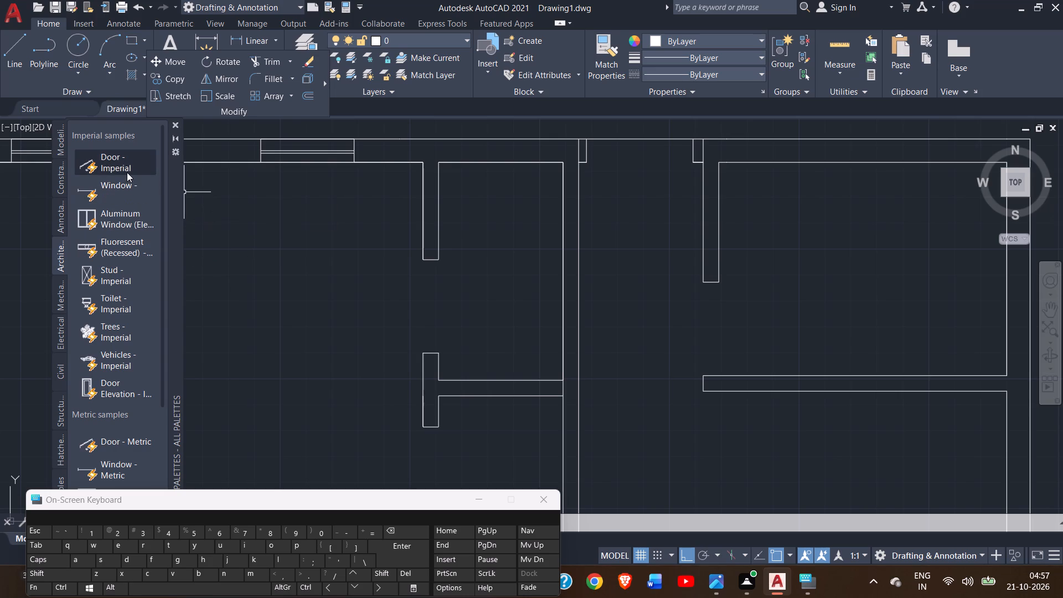
left_click(127, 172)
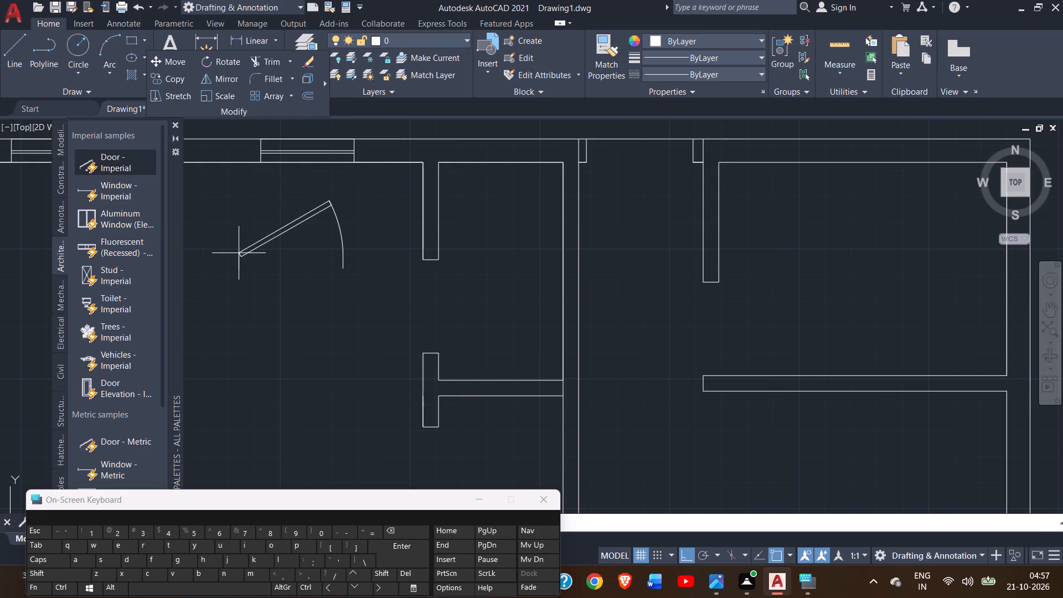
scroll(236, 260, "down", 2, "ctrl")
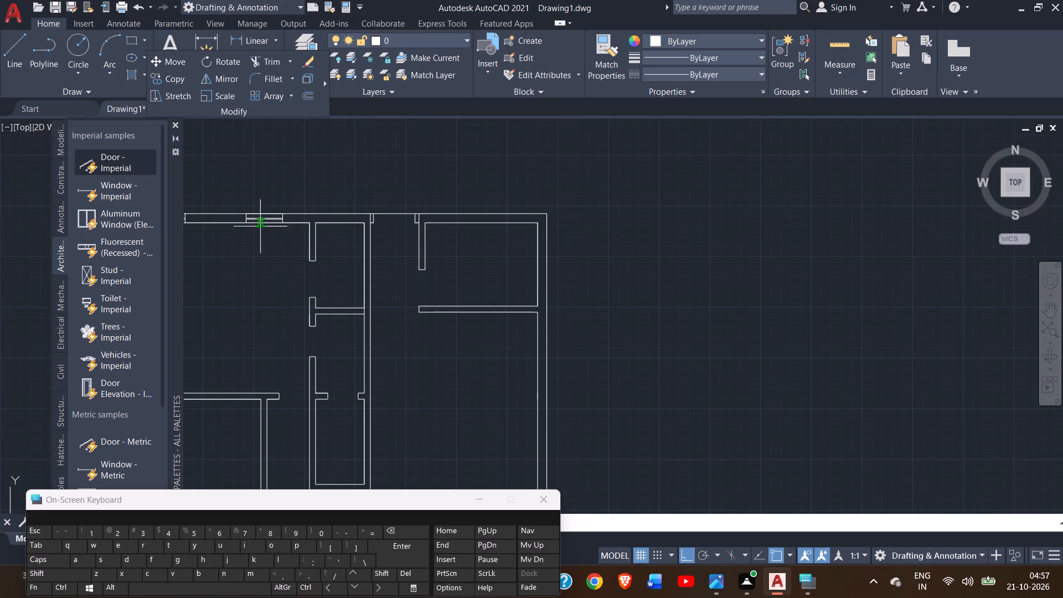
left_click(314, 179)
right_click(314, 179)
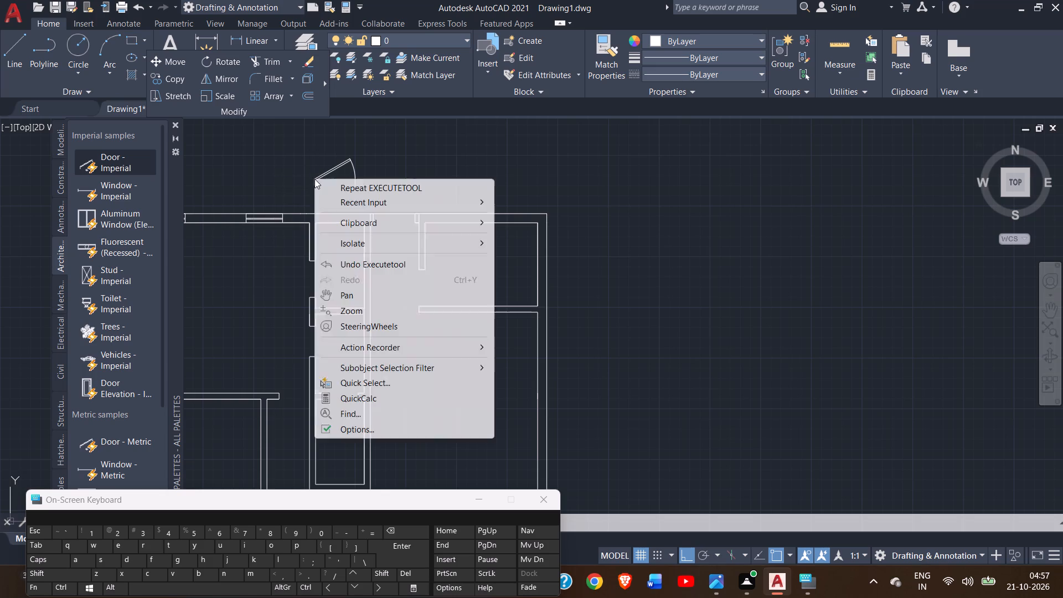
left_click(295, 171)
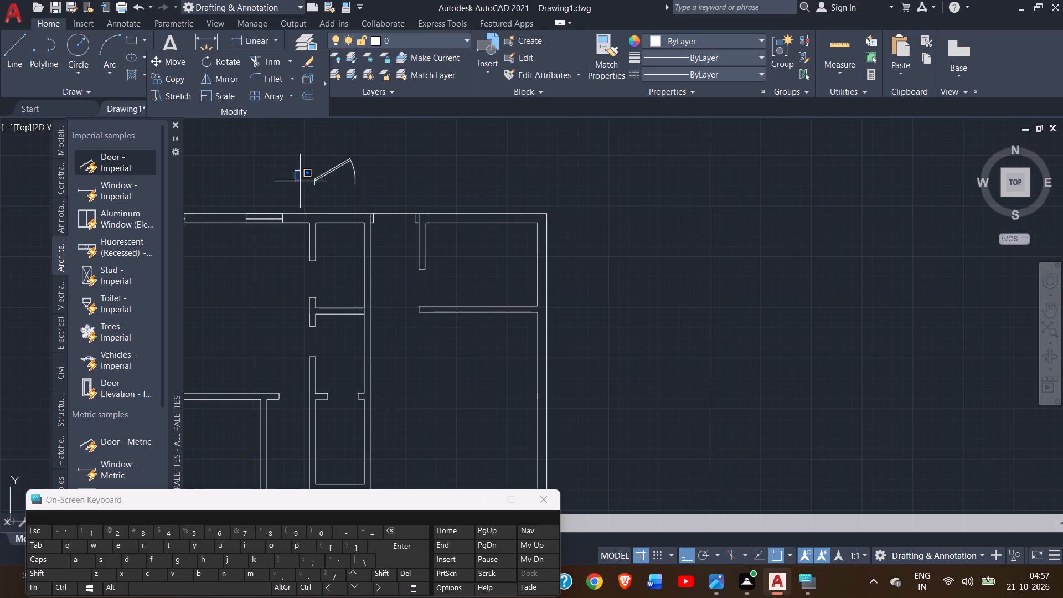
left_click(291, 172)
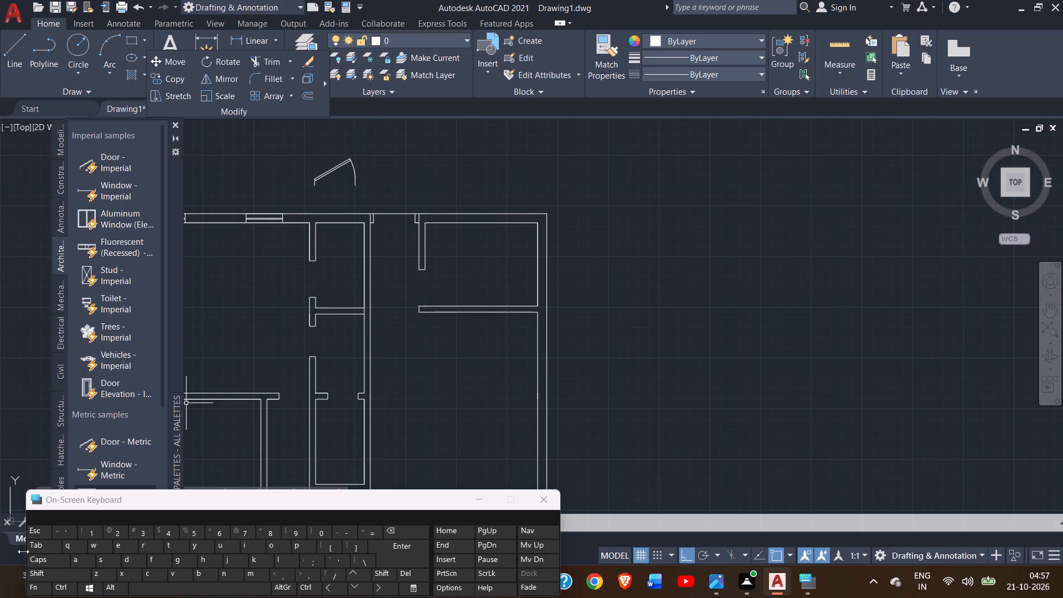
key("Escape")
key("Escape")
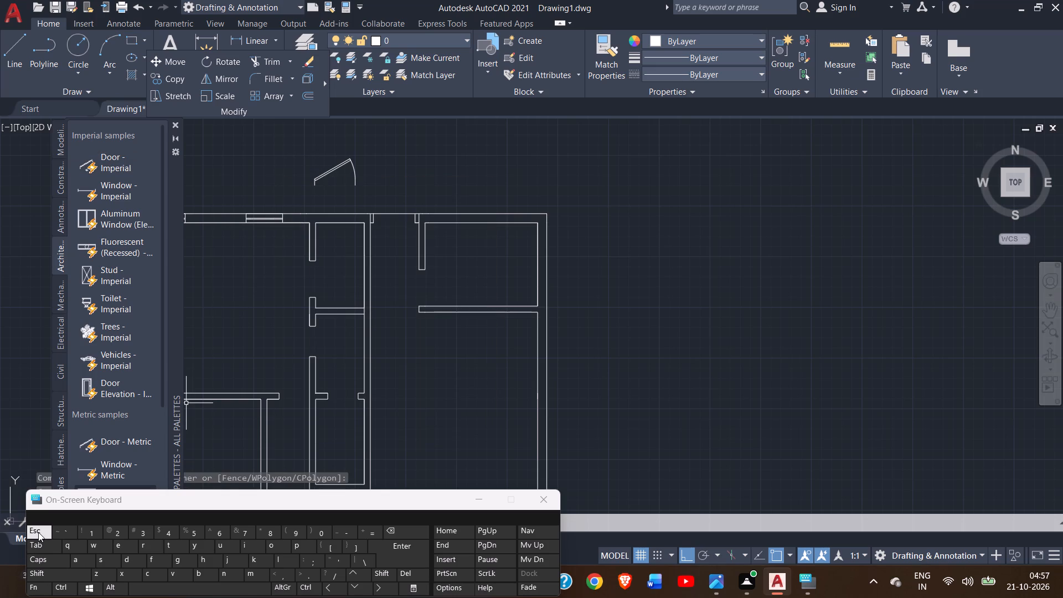
Set the placed door's opening angle so its leaf stands perpendicular to the doorway.
left_click(328, 171)
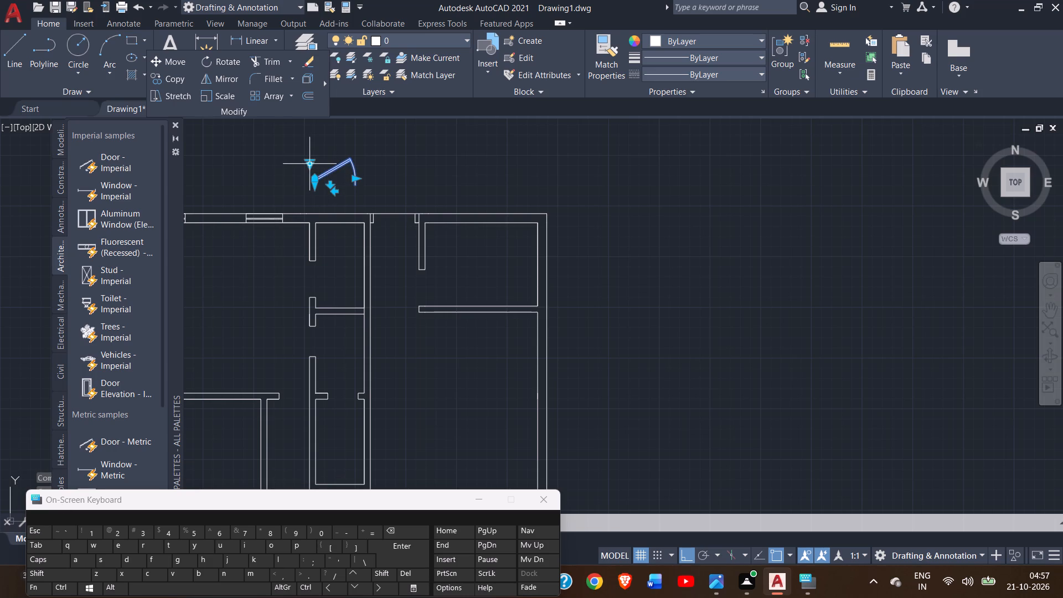
left_click(311, 166)
left_click(343, 214)
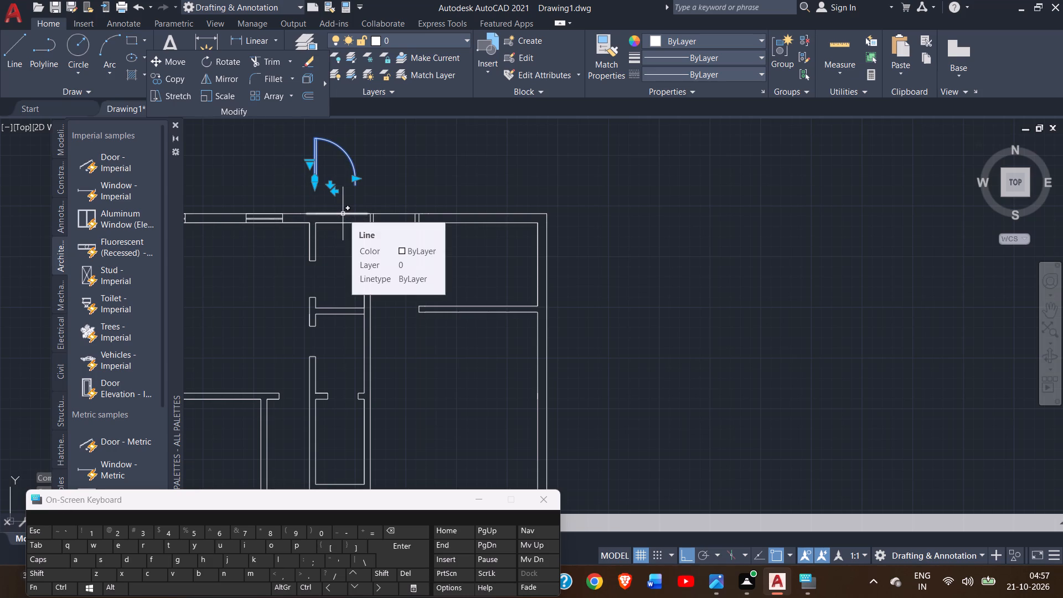
Copy the door from its hinge-side base to the inner end of the left jamb in the top wall's opening.
left_click(169, 87)
left_click(179, 76)
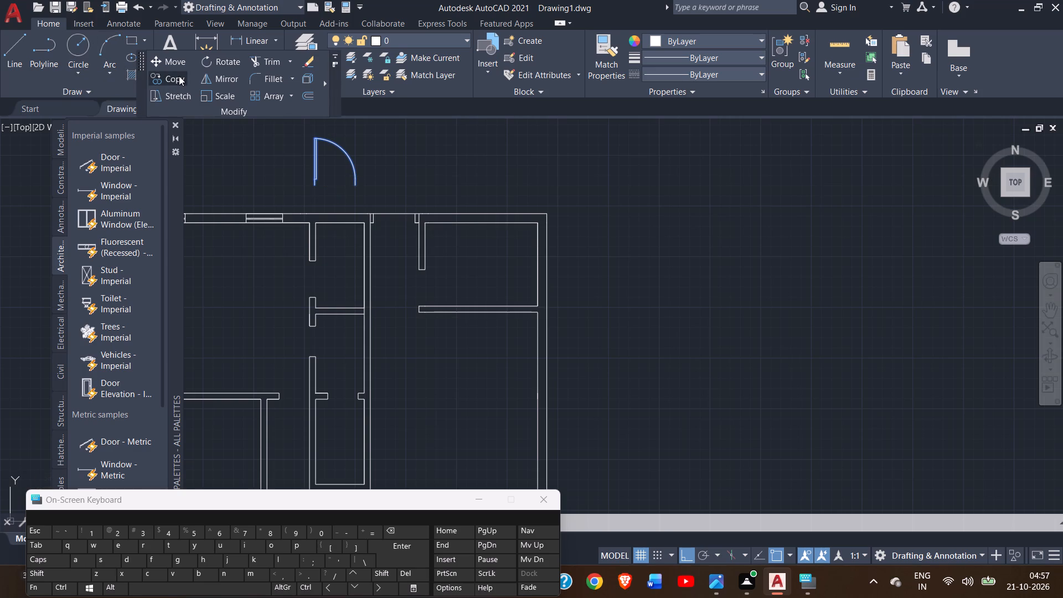
left_click(312, 183)
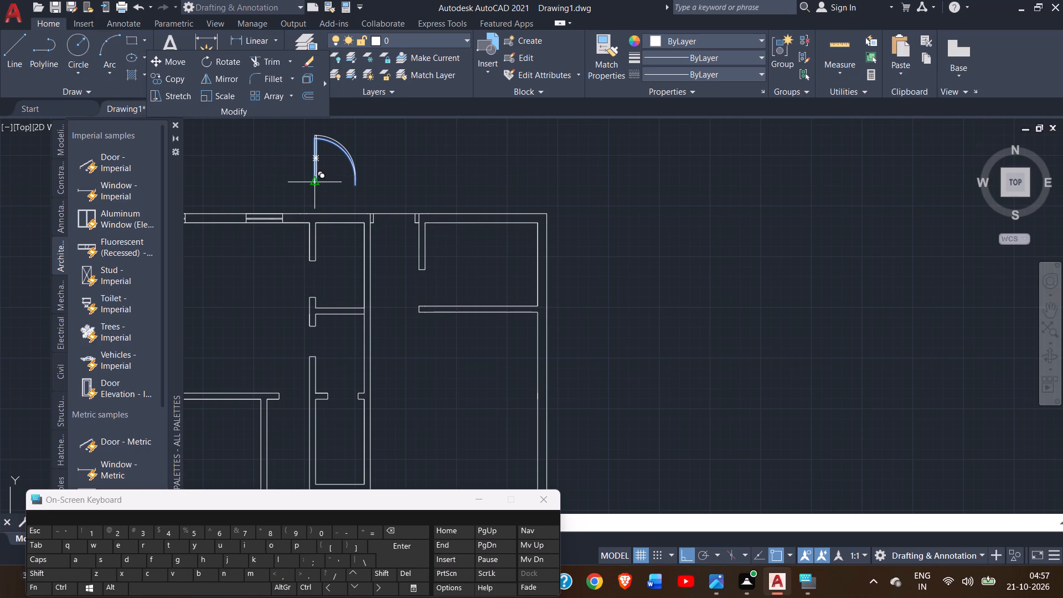
left_click(376, 225)
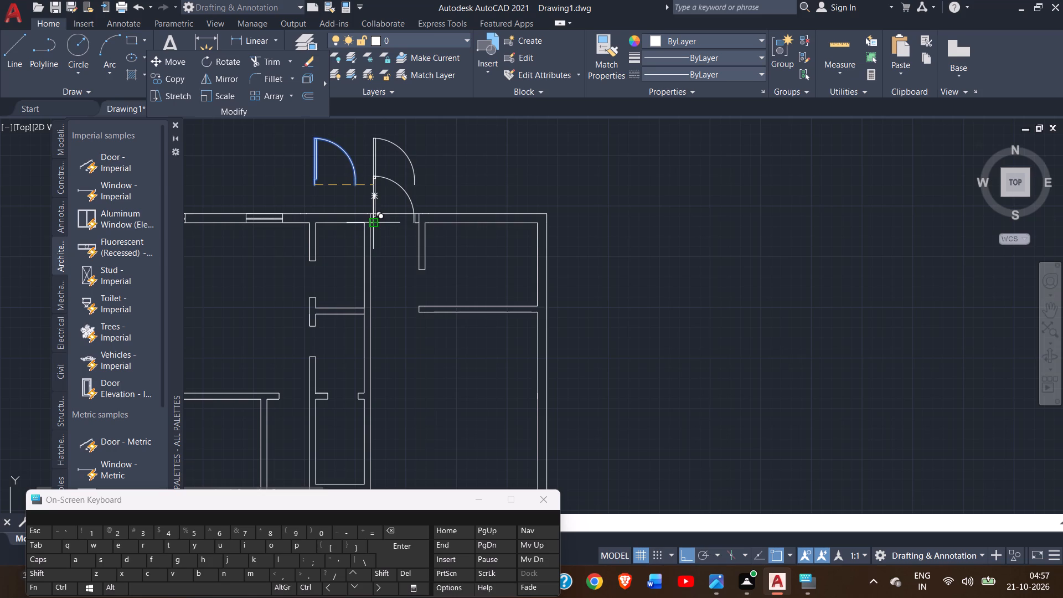
right_click(409, 157)
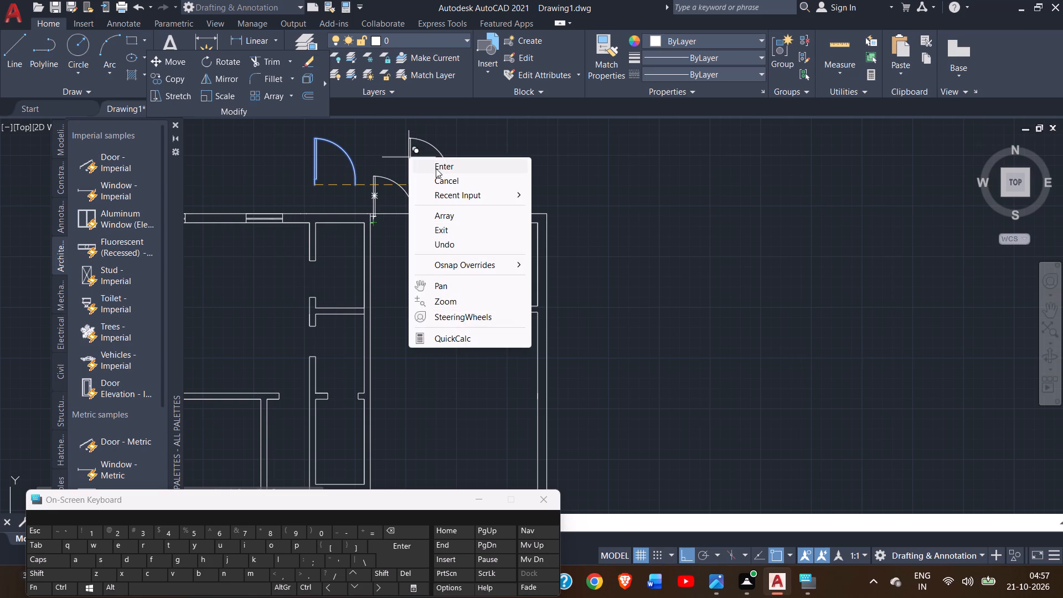
left_click(436, 168)
Flip the copied door so that it swings inward, below the top wall.
left_click(407, 192)
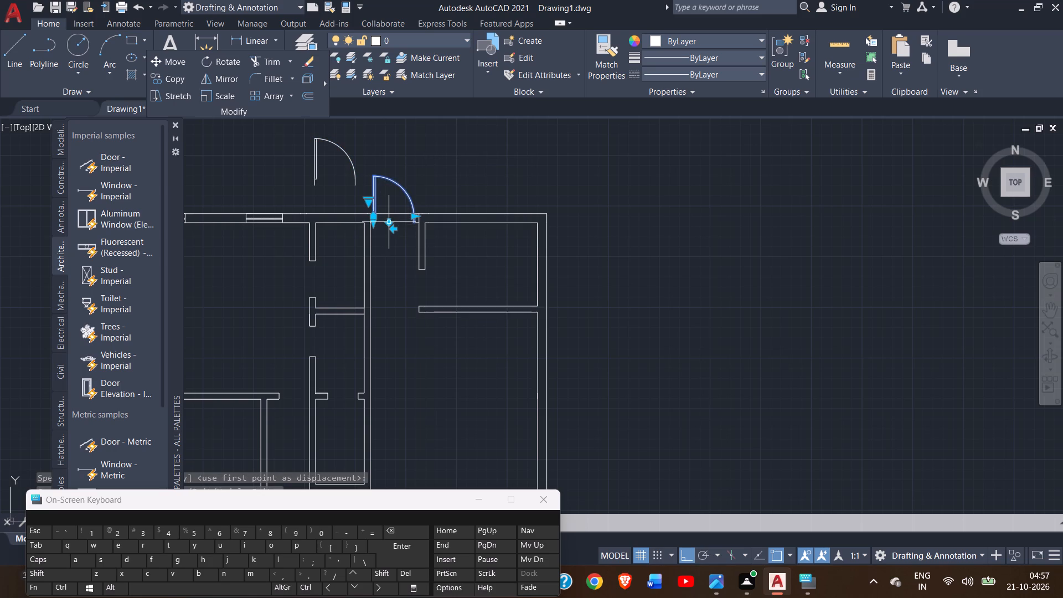
left_click(388, 224)
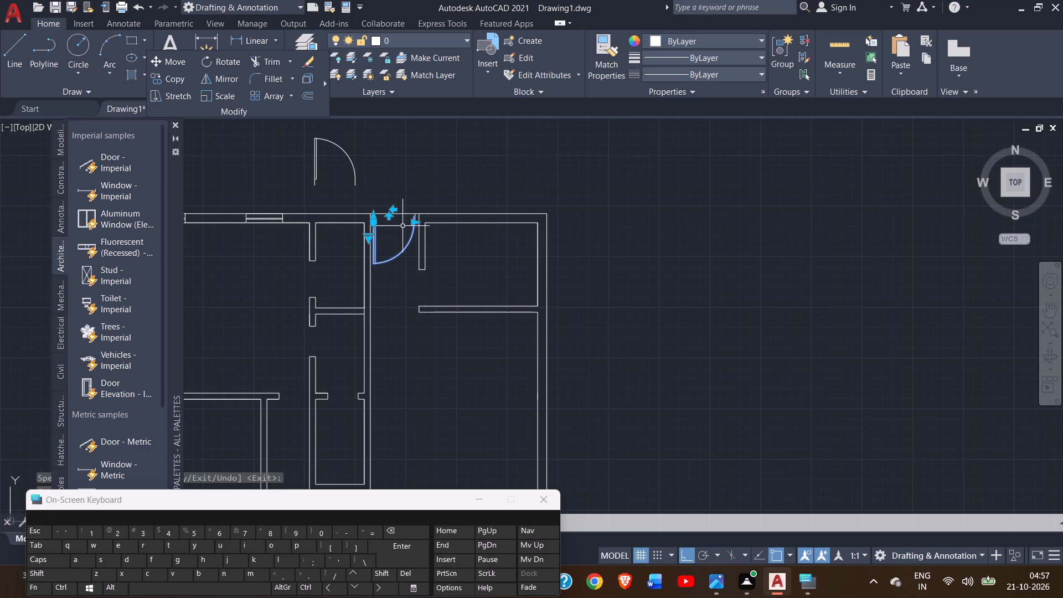
Scale the copied door slightly from the upper end of its hinge side to fit the opening's width.
scroll(390, 230, "up", 1, "ctrl")
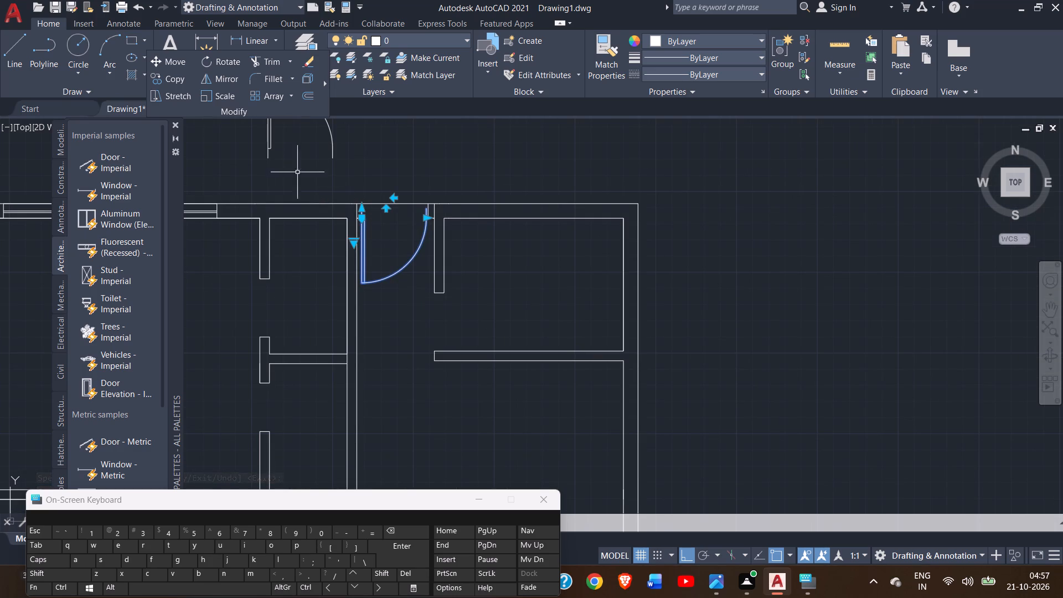
left_click(211, 94)
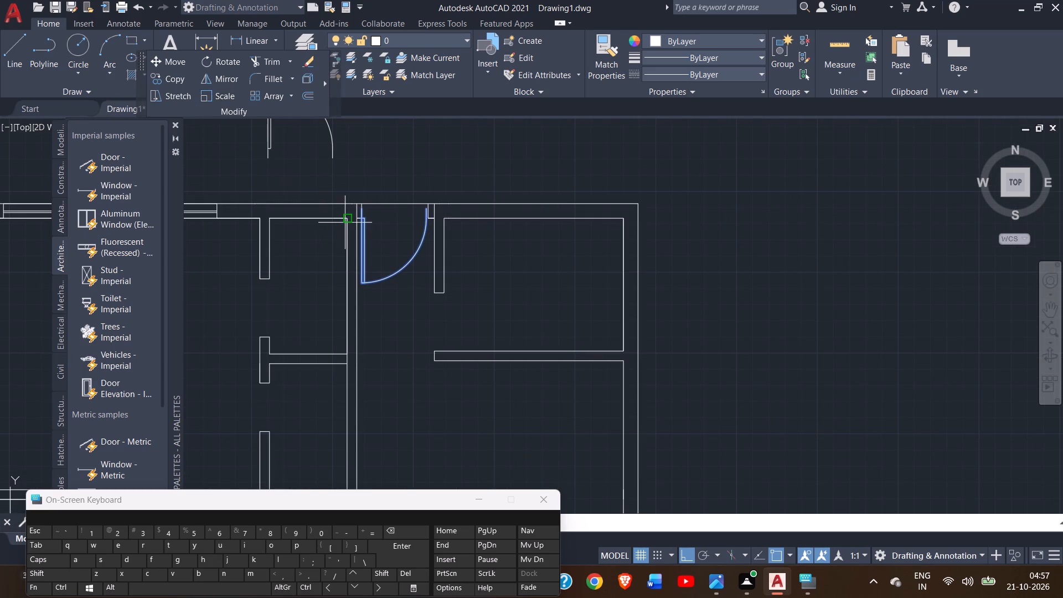
left_click_drag(362, 209, 394, 216)
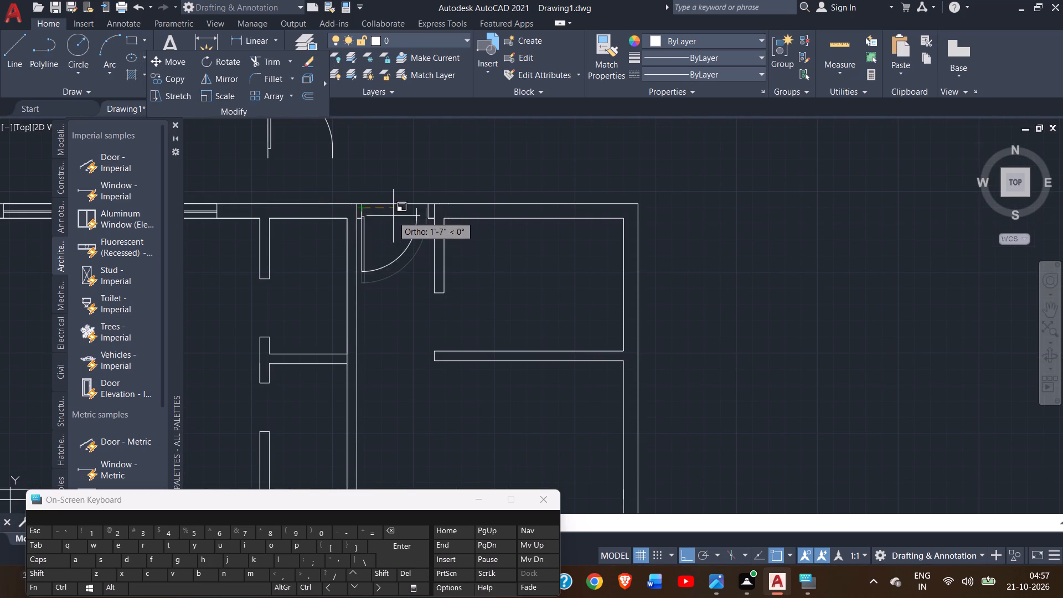
left_click_drag(394, 216, 397, 214)
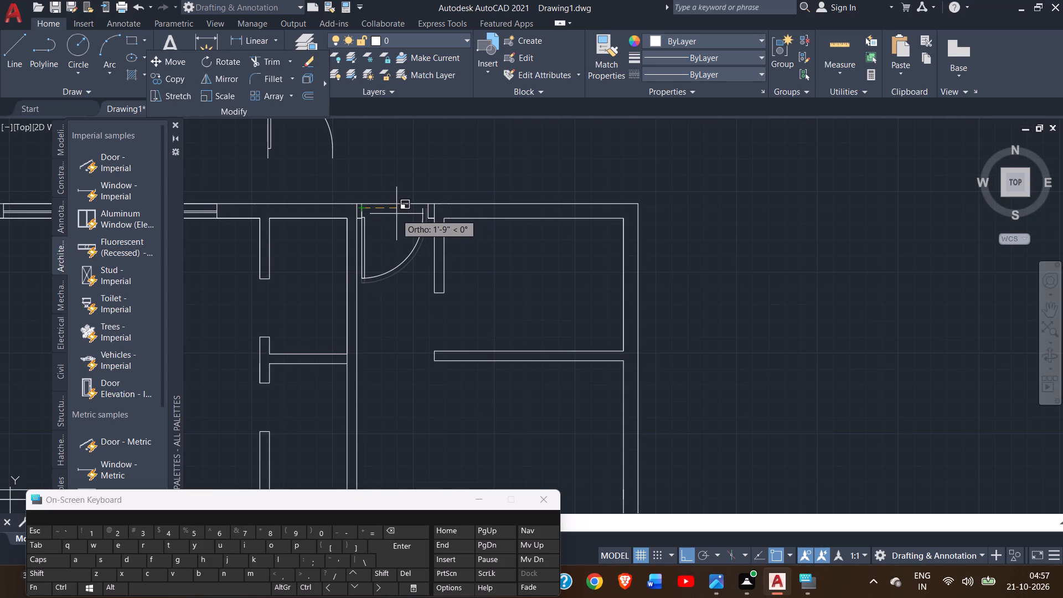
left_click_drag(397, 214, 400, 223)
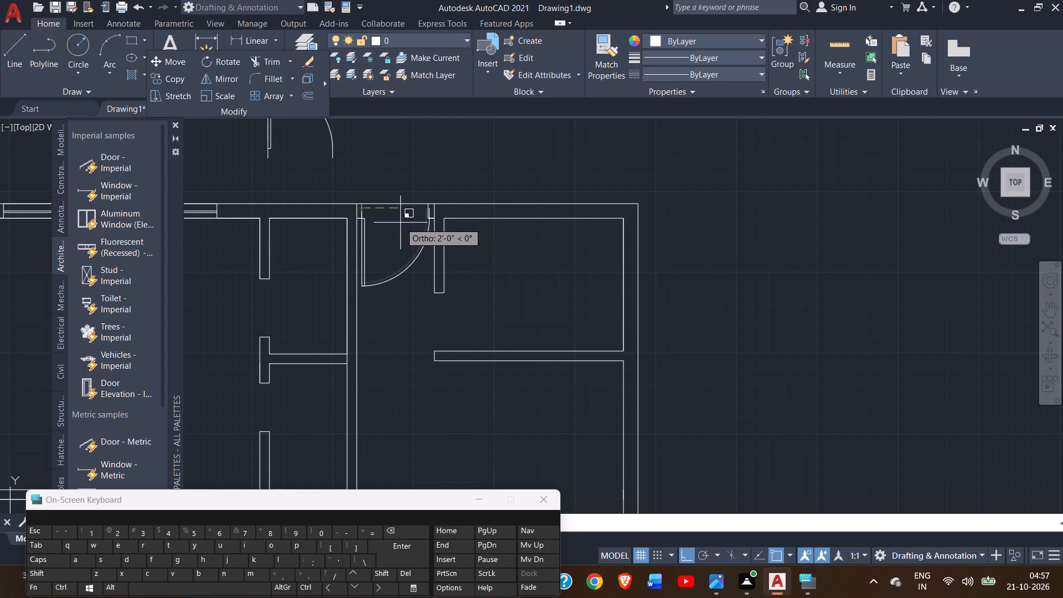
left_click_drag(400, 223, 399, 223)
left_click(399, 223)
right_click(399, 223)
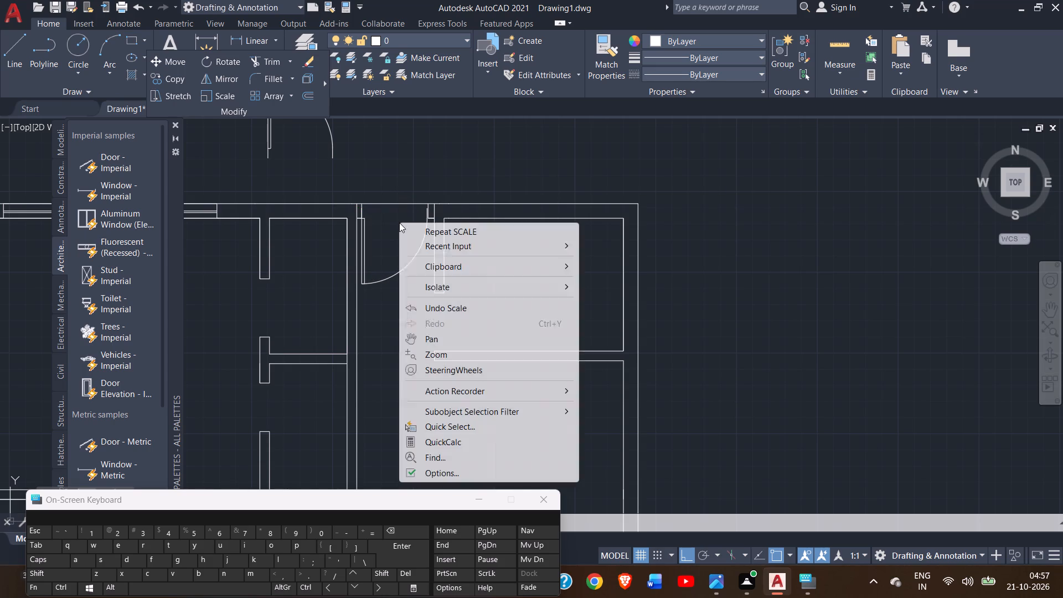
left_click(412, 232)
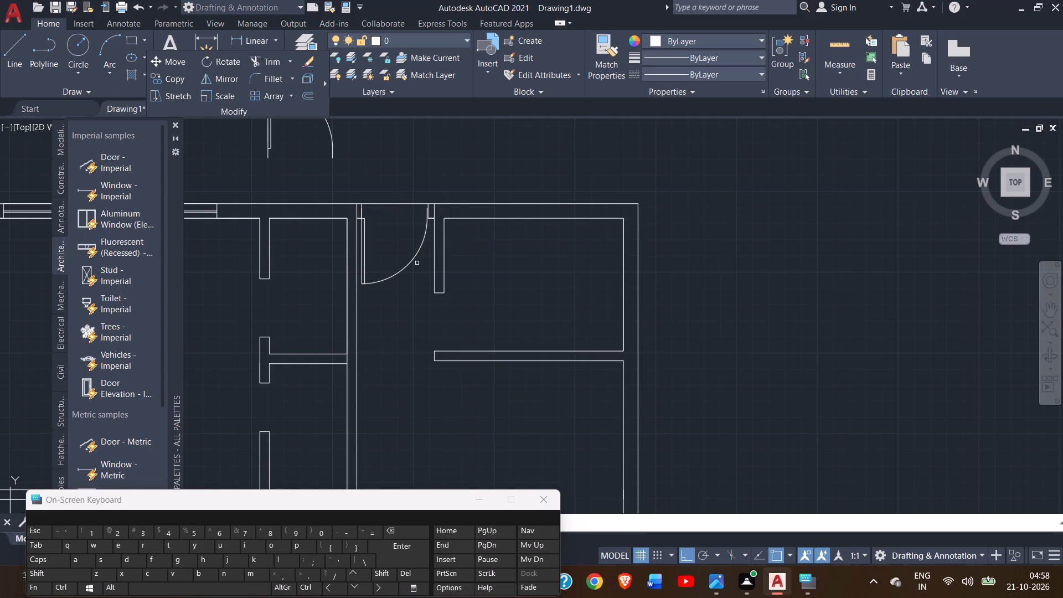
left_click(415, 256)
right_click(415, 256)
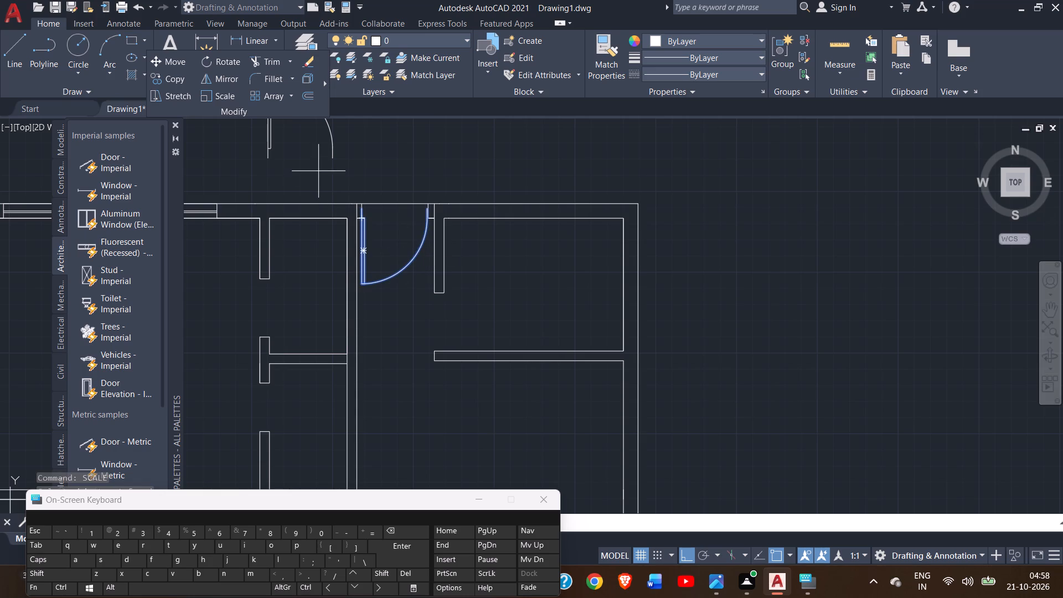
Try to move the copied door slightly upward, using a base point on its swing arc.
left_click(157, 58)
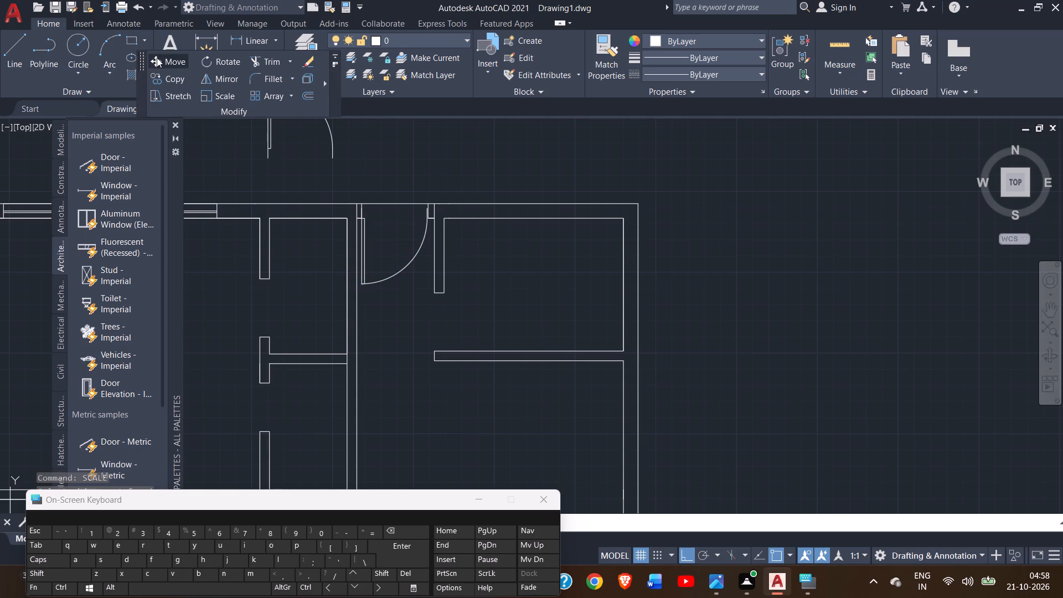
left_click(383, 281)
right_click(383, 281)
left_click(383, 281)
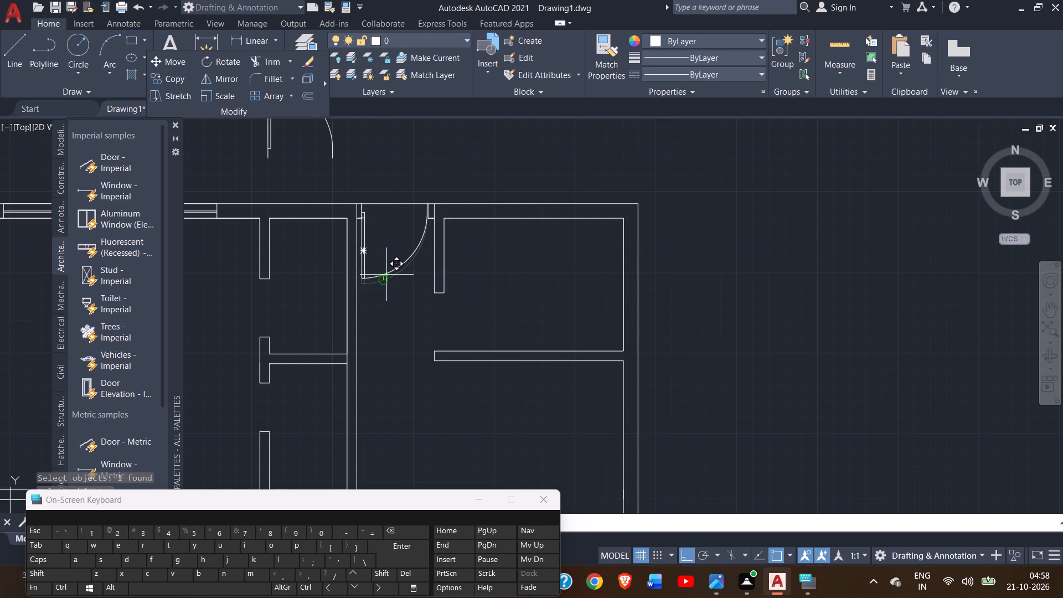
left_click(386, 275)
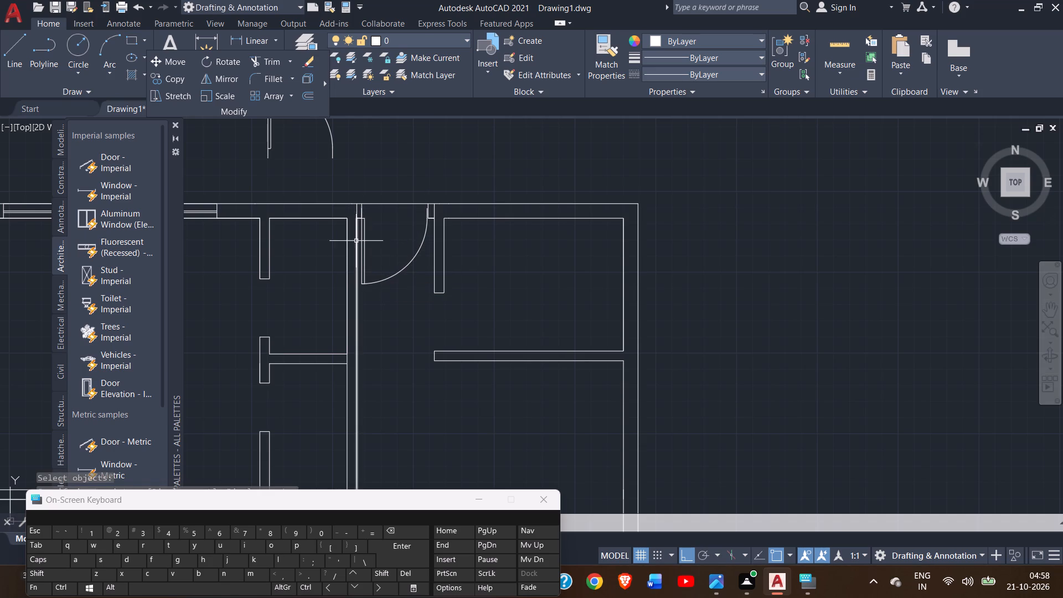
Move the copied door straight up from its hinge side's upper end to the top wall's outer face.
left_click(363, 234)
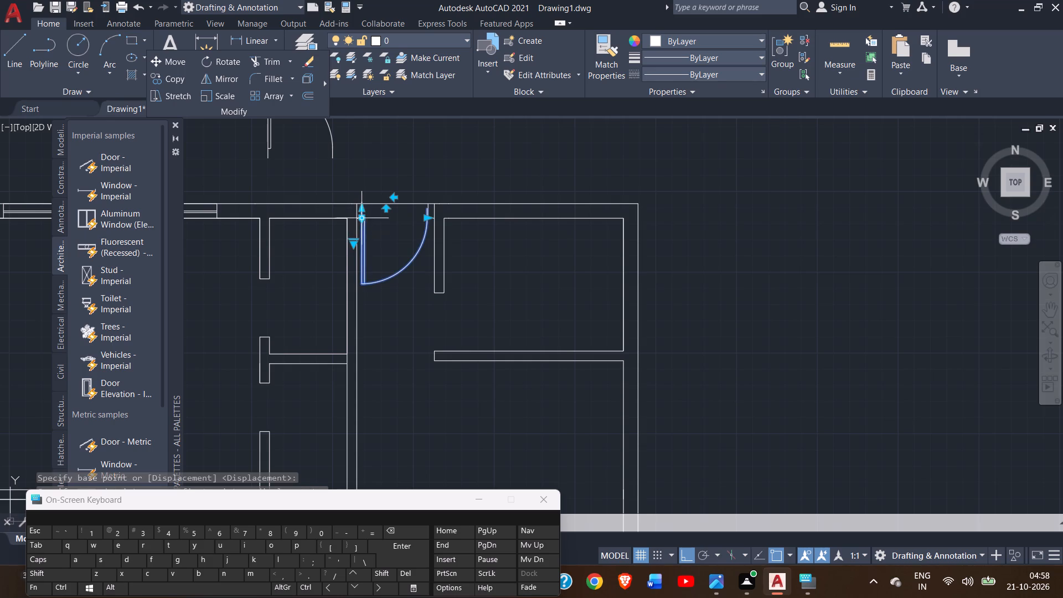
scroll(359, 214, "up", 3, "ctrl")
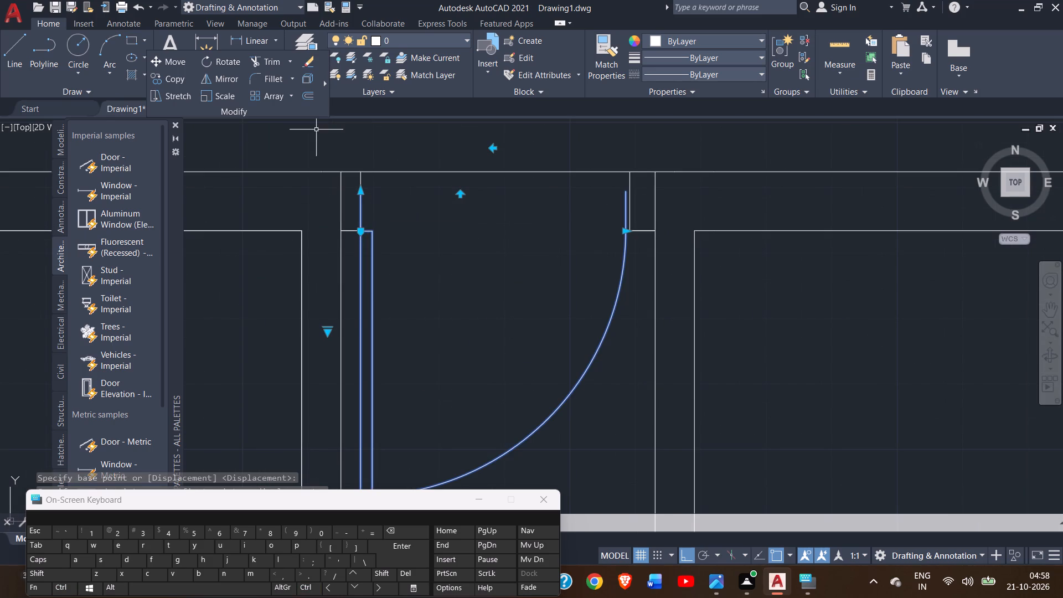
left_click(173, 58)
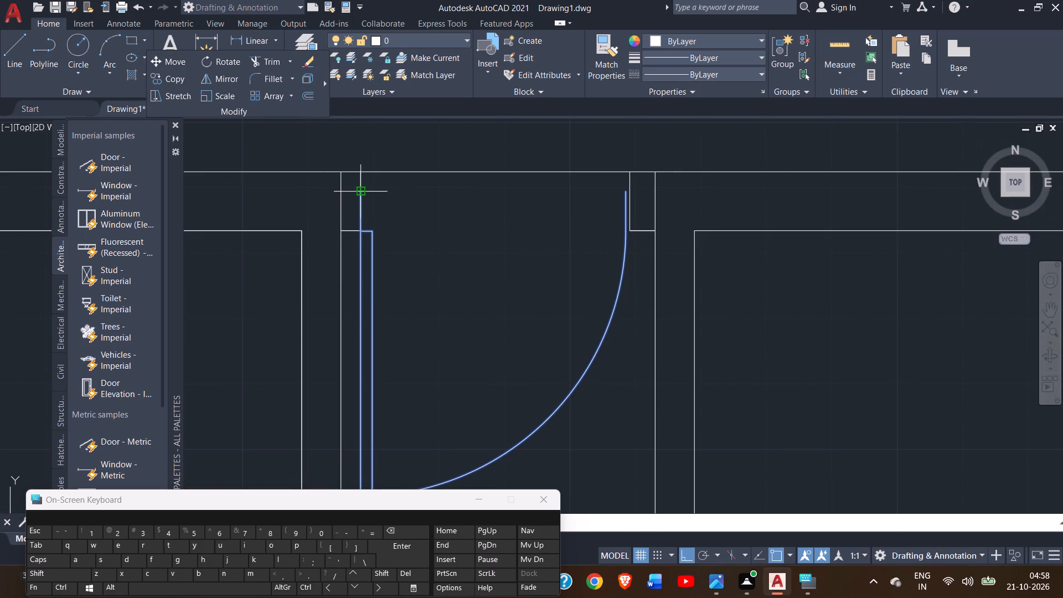
left_click_drag(360, 193, 359, 176)
left_click(359, 176)
right_click(379, 200)
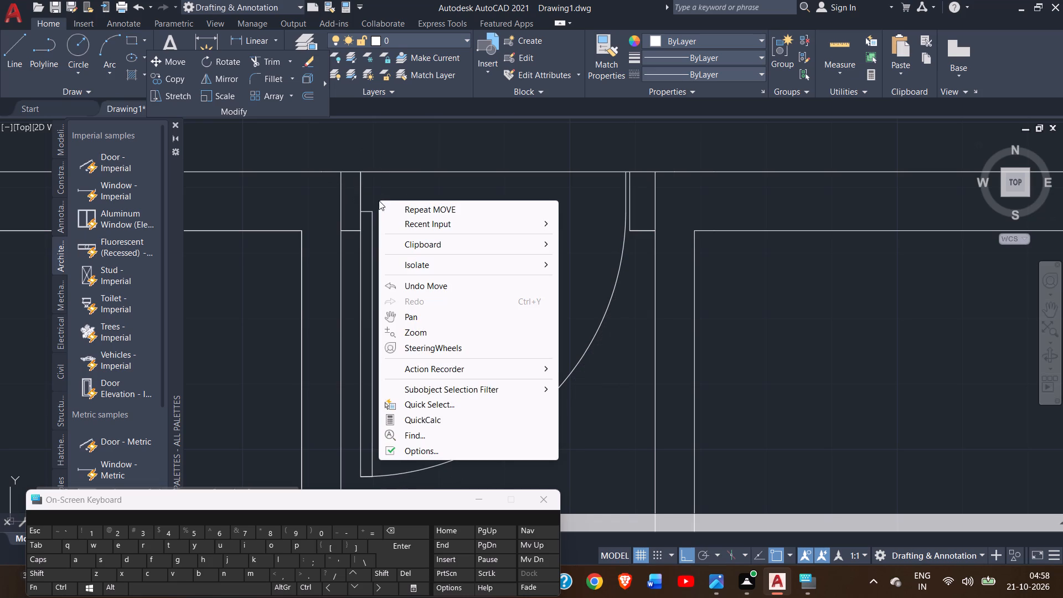
left_click(371, 178)
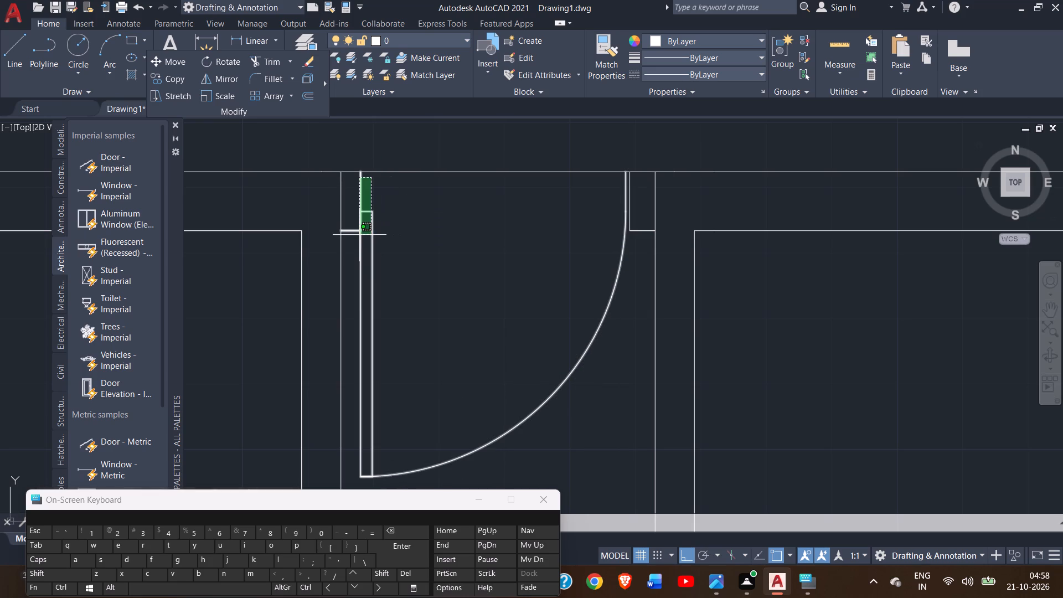
left_click(376, 237)
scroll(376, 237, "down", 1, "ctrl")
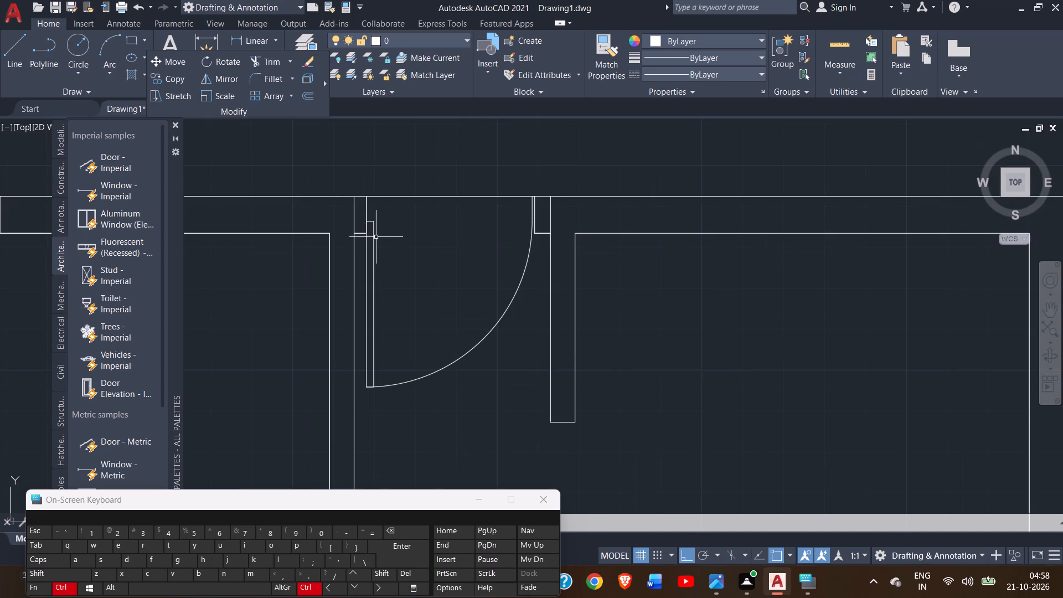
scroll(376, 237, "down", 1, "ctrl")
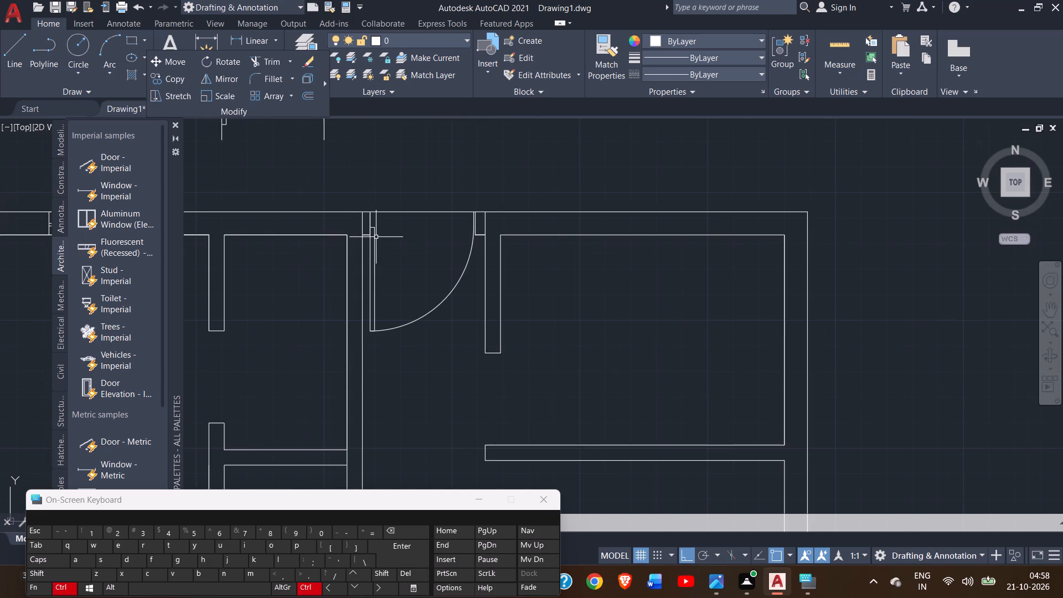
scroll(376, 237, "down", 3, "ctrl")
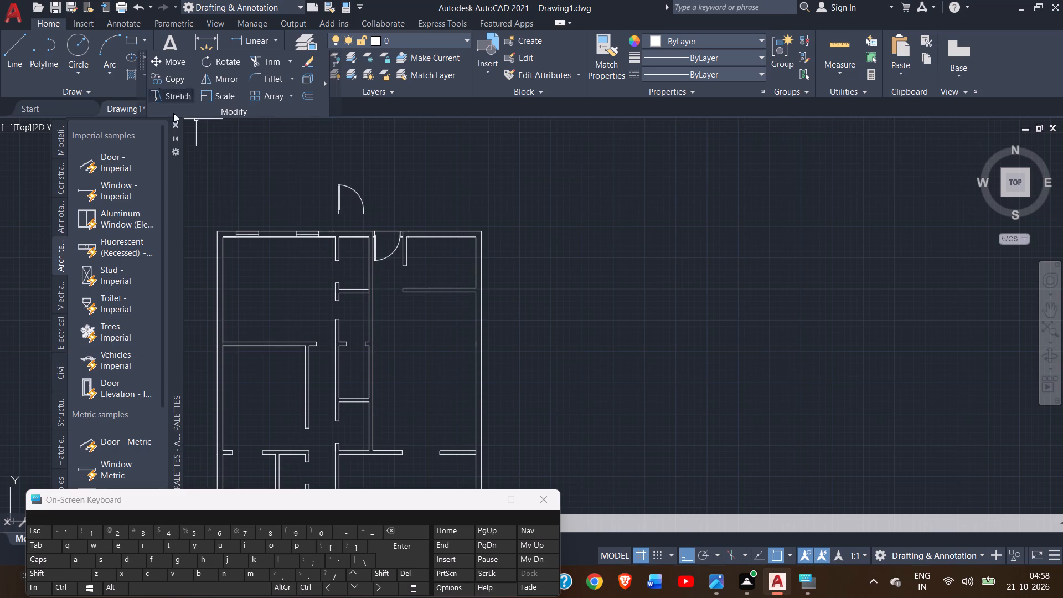
Copy the loose door above the top wall horizontally to the right, using its hinge side's lower end as base point.
left_click(338, 201)
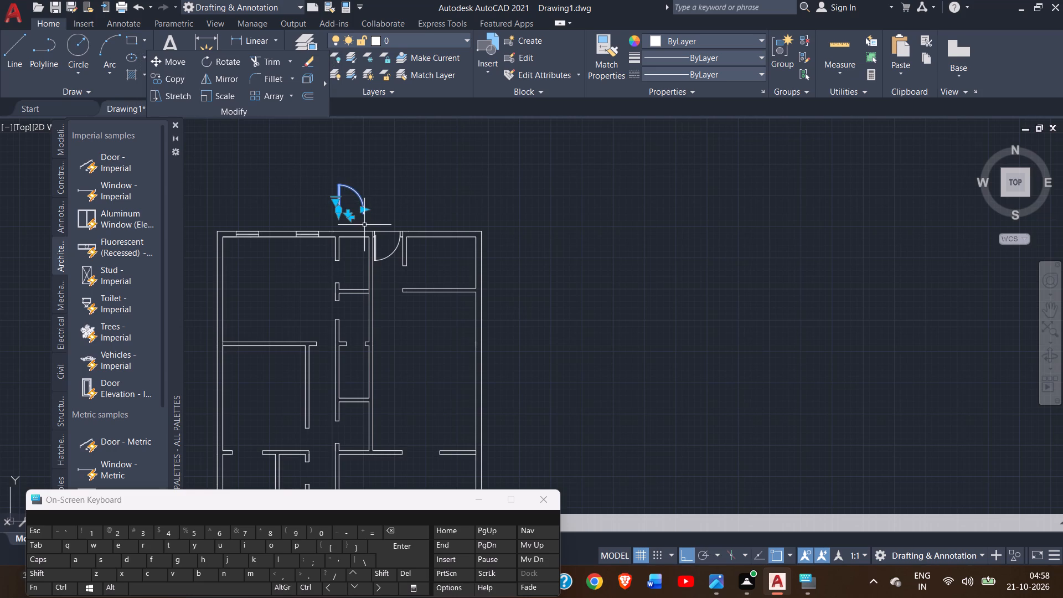
scroll(364, 225, "up", 1, "ctrl")
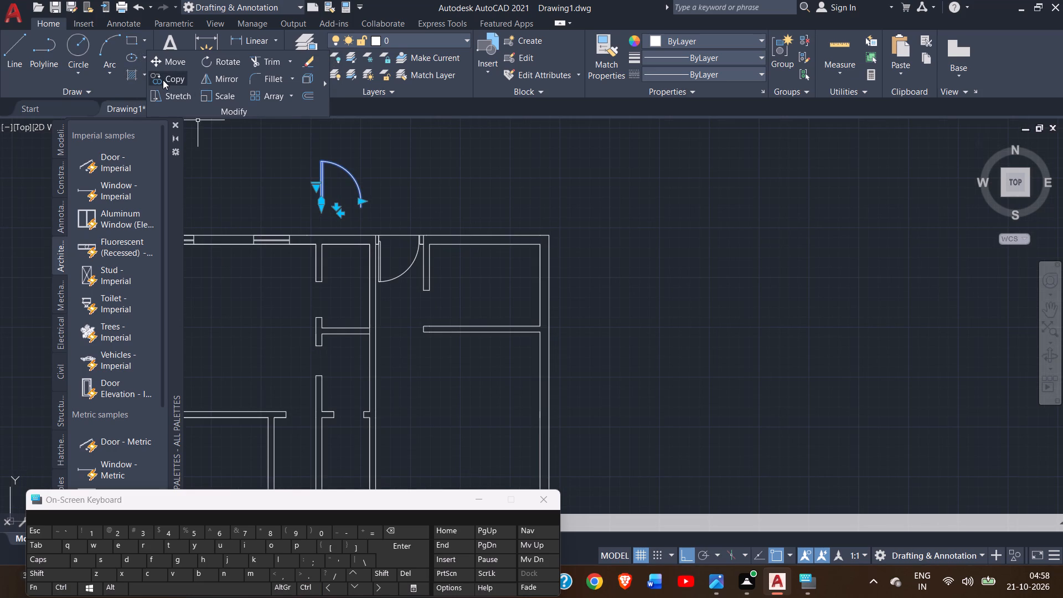
left_click(163, 80)
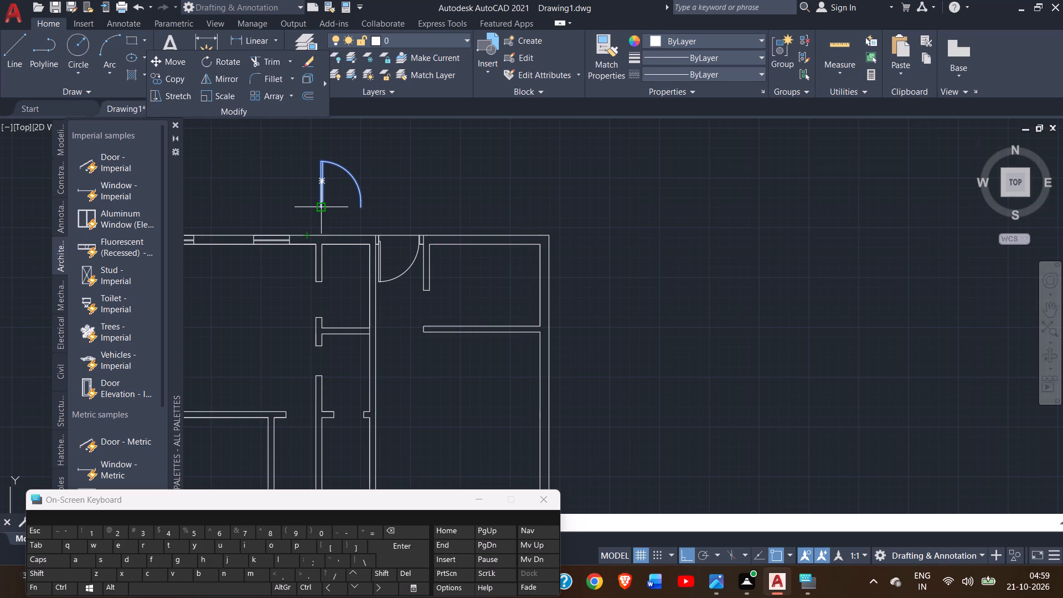
left_click_drag(319, 208, 432, 205)
left_click(432, 205)
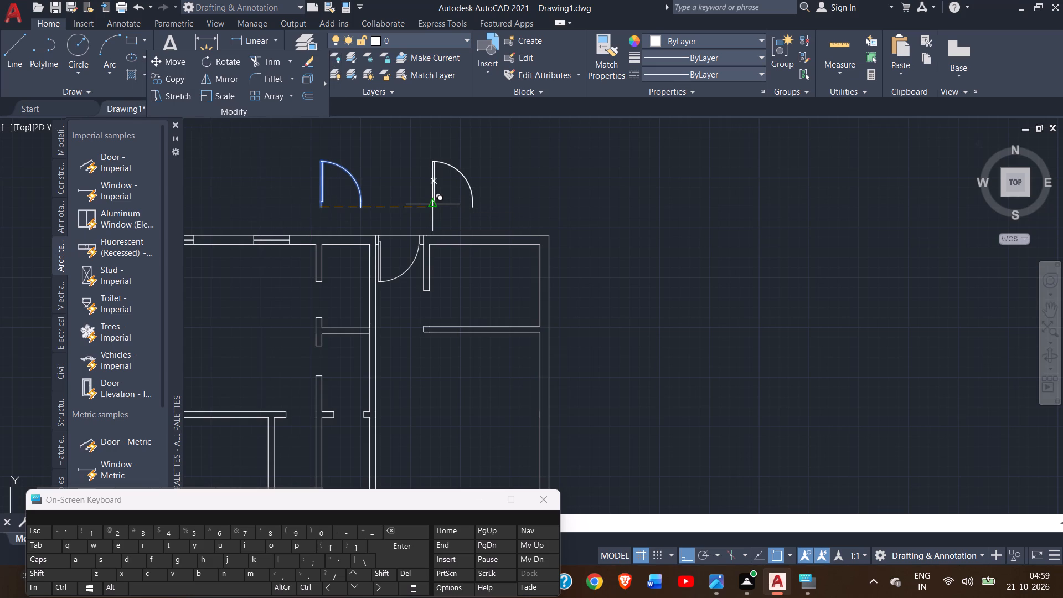
right_click(432, 205)
left_click(464, 216)
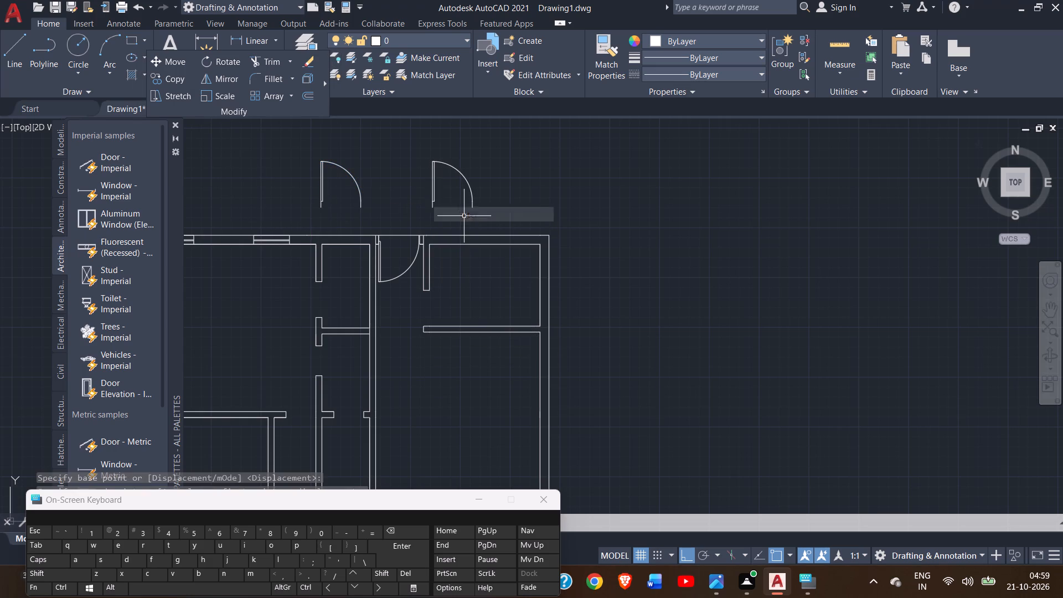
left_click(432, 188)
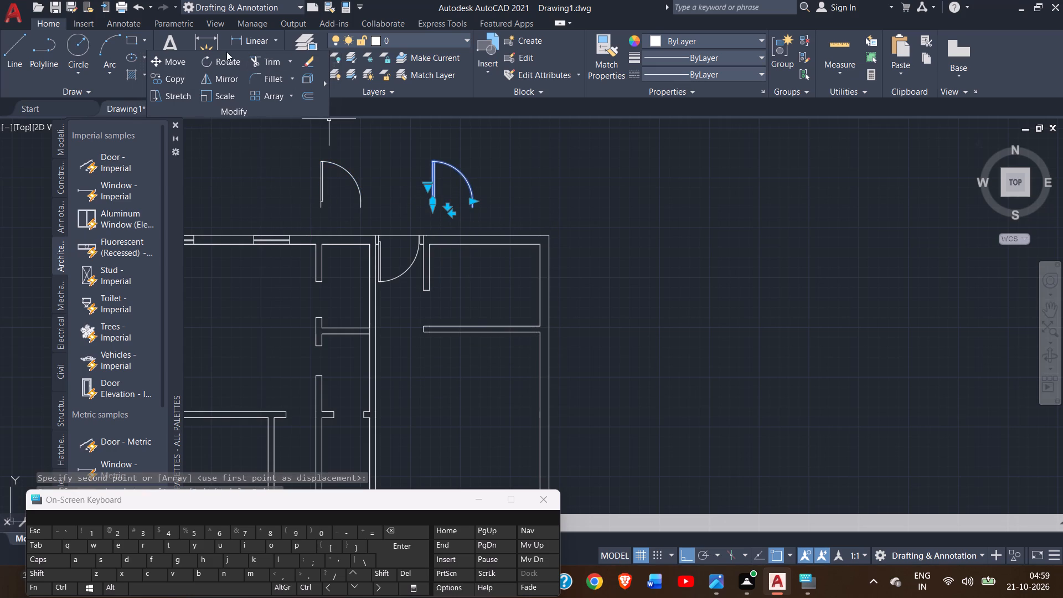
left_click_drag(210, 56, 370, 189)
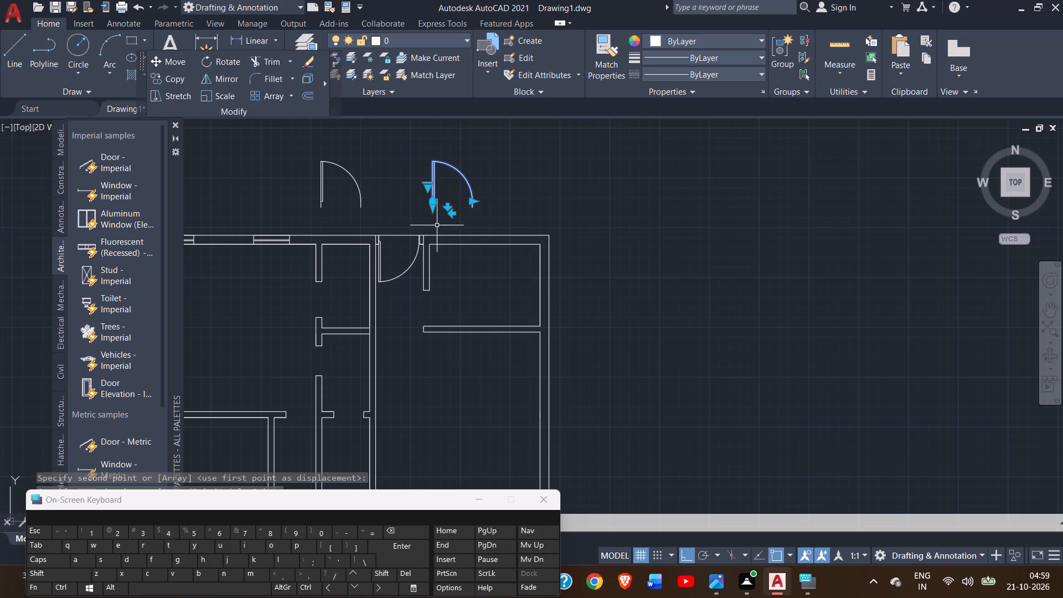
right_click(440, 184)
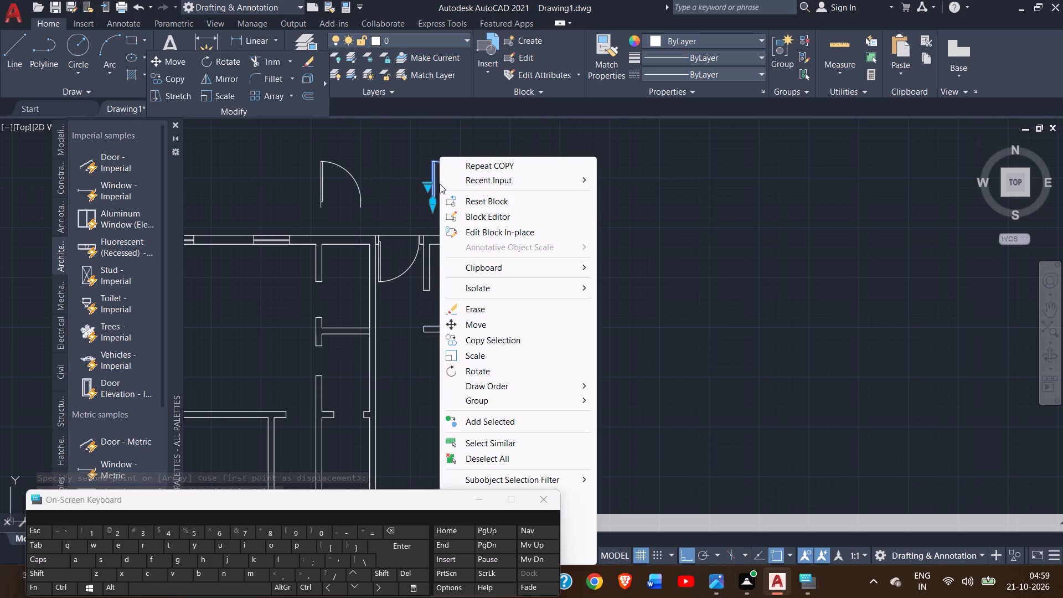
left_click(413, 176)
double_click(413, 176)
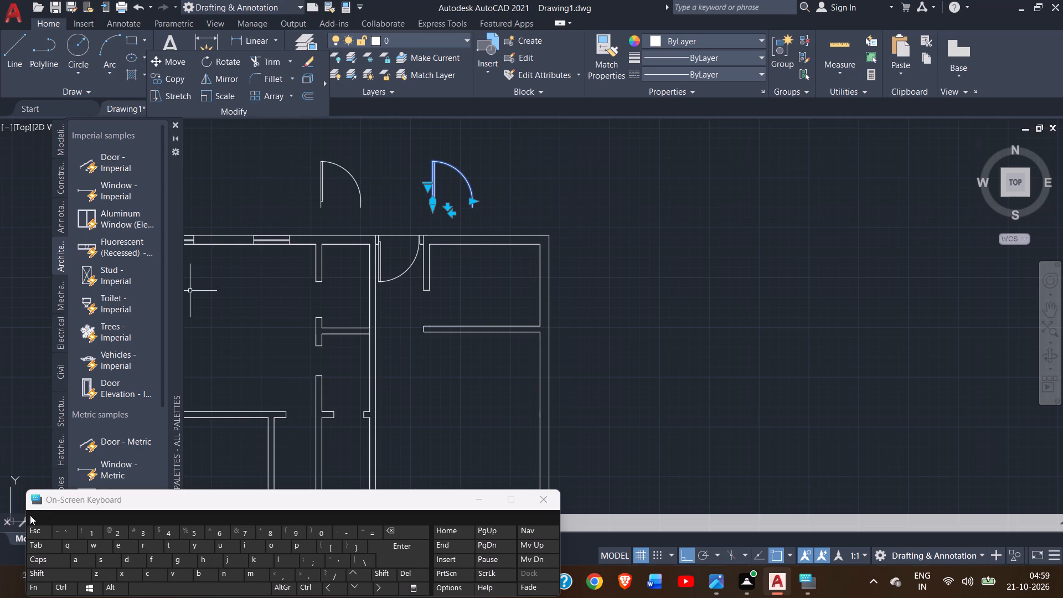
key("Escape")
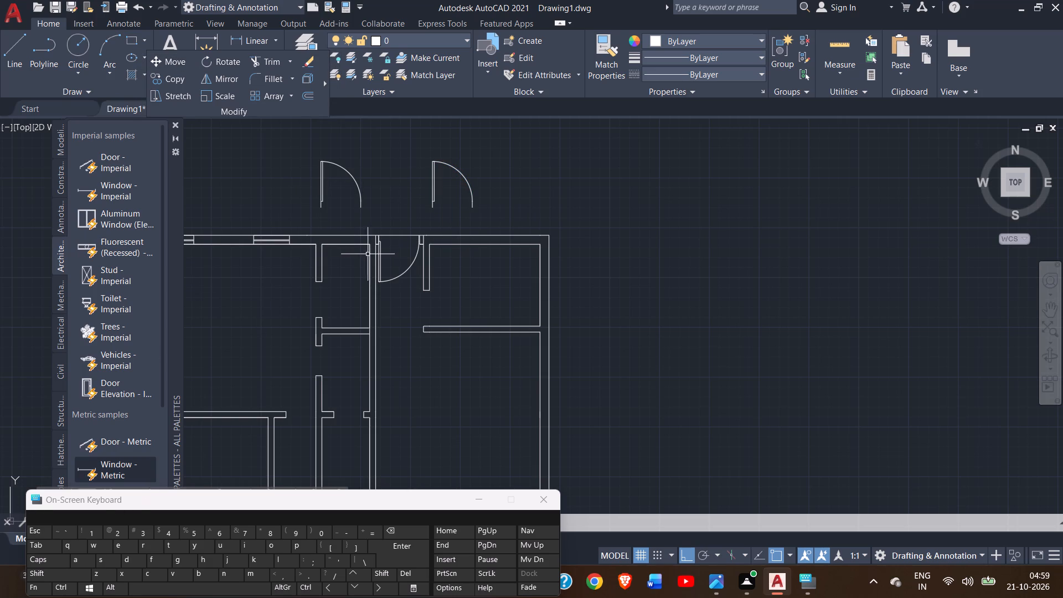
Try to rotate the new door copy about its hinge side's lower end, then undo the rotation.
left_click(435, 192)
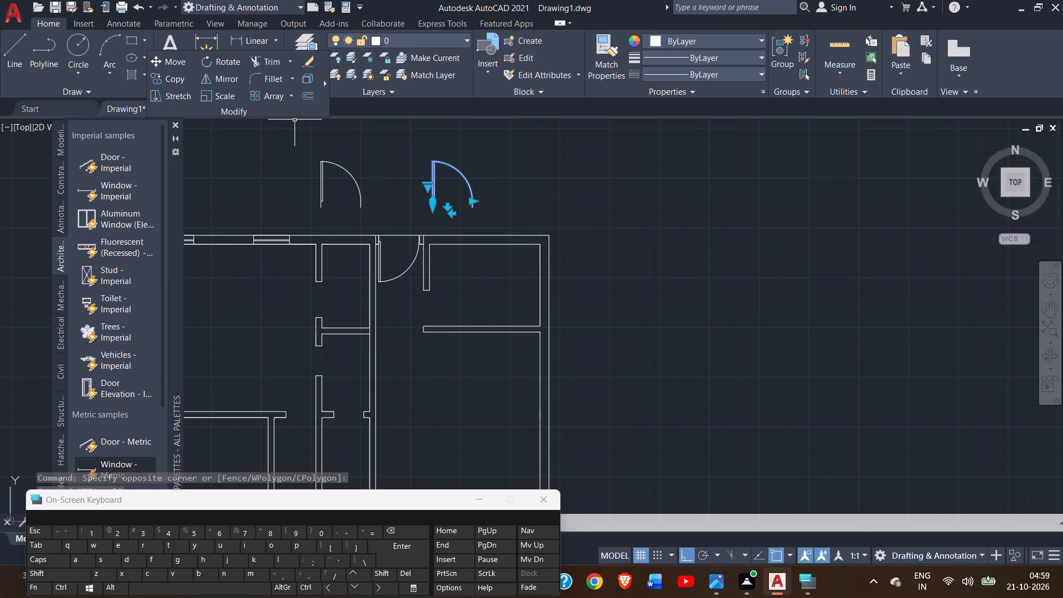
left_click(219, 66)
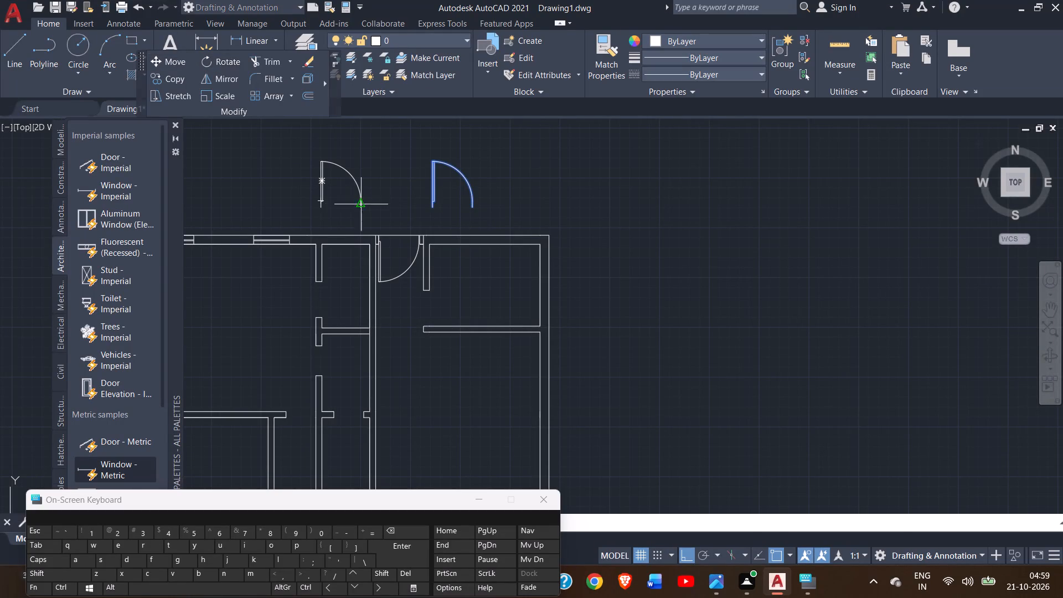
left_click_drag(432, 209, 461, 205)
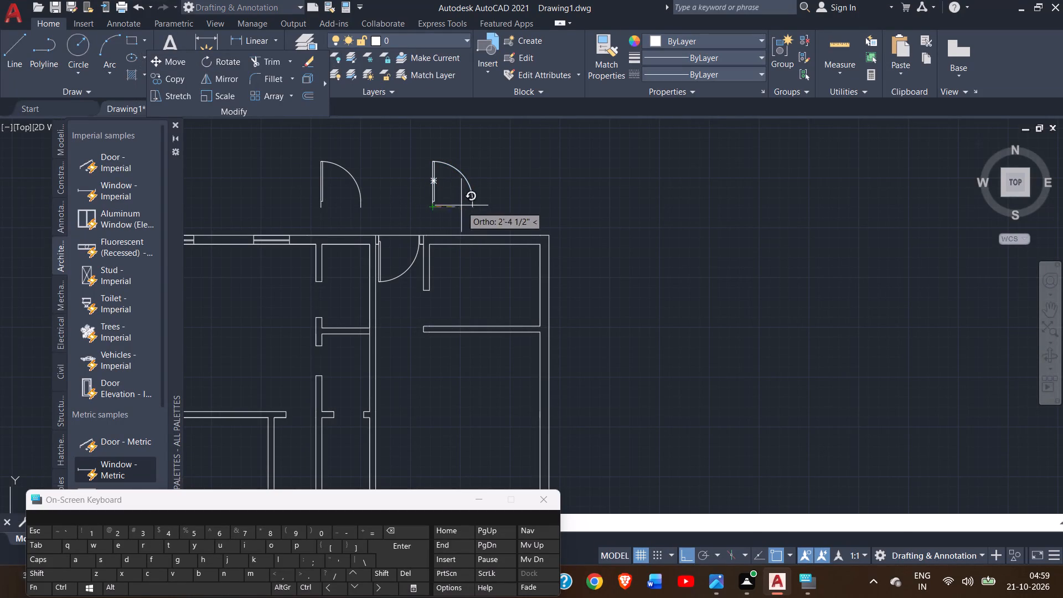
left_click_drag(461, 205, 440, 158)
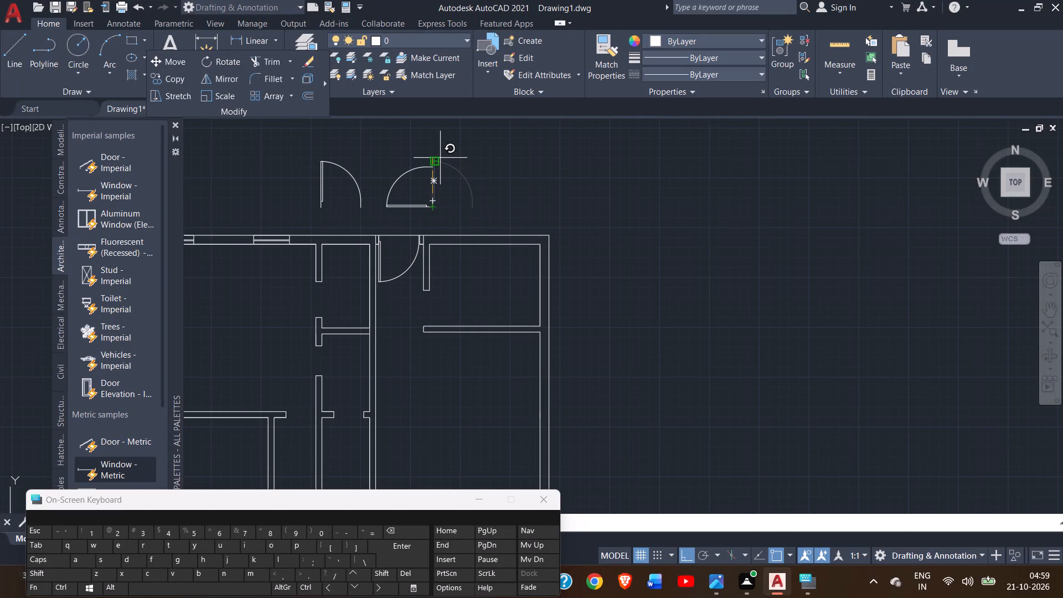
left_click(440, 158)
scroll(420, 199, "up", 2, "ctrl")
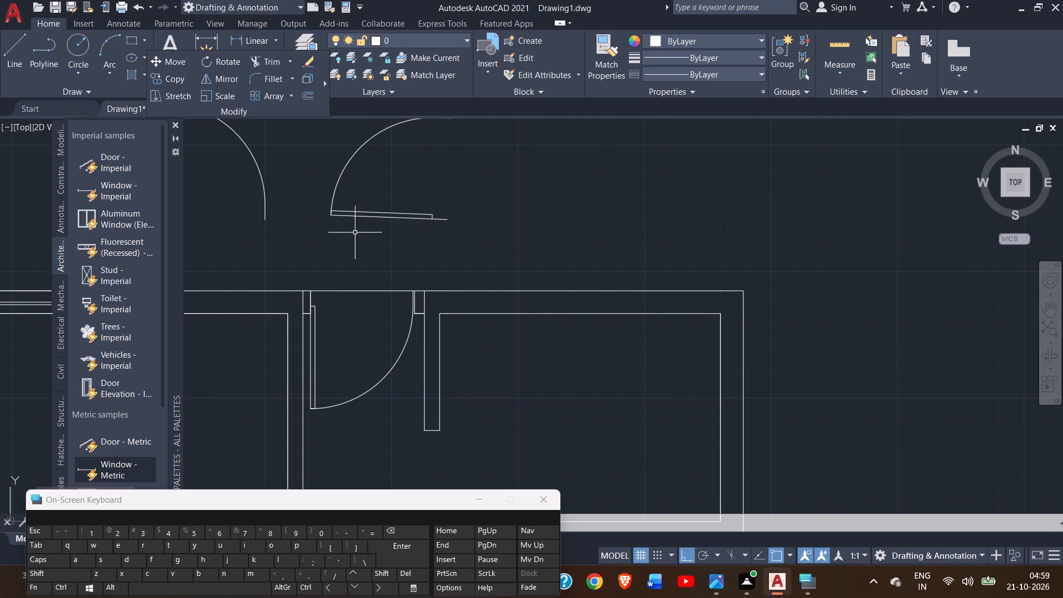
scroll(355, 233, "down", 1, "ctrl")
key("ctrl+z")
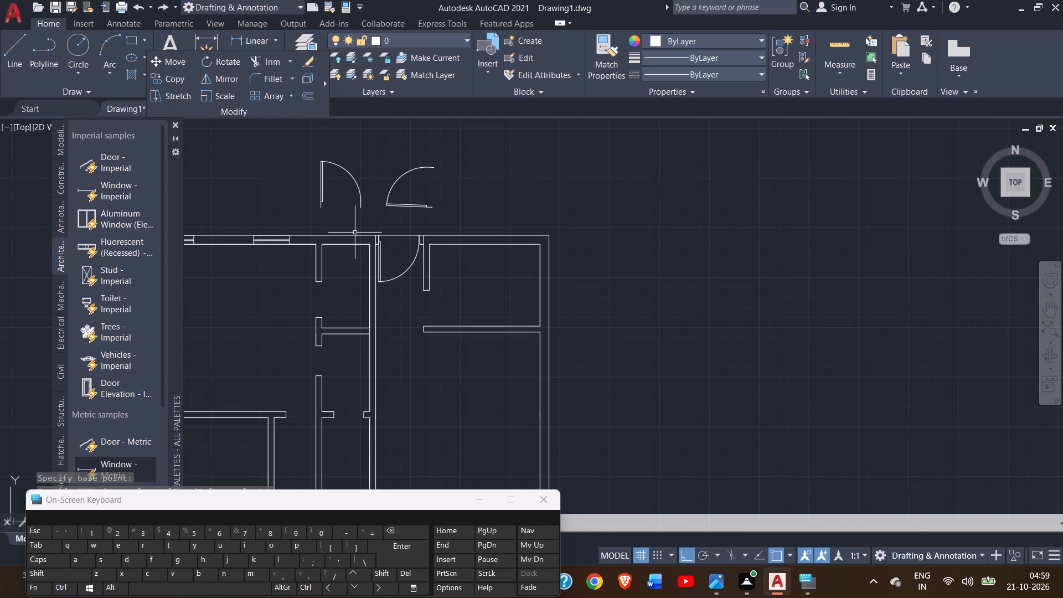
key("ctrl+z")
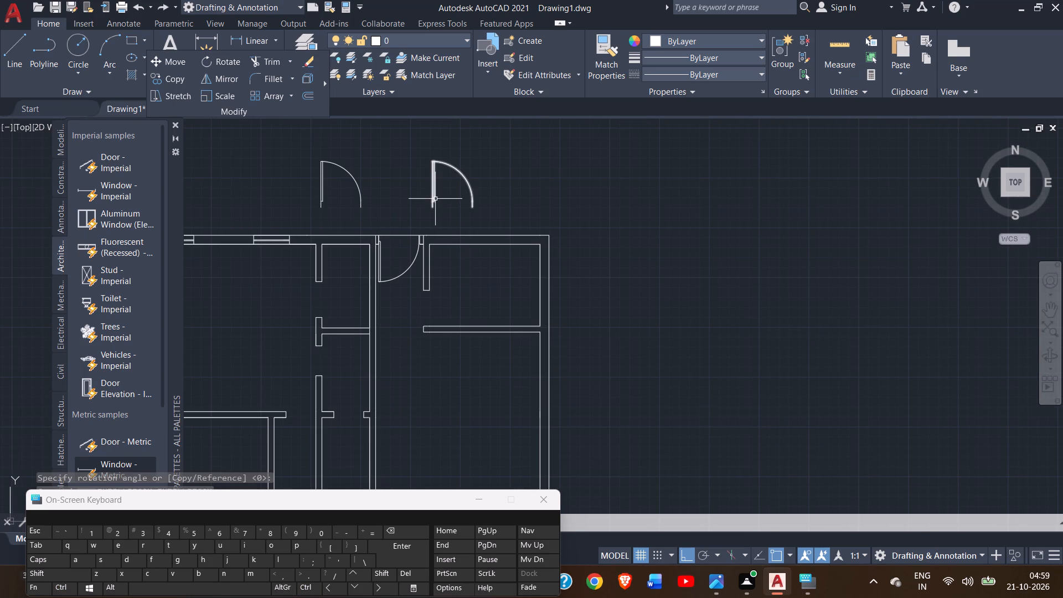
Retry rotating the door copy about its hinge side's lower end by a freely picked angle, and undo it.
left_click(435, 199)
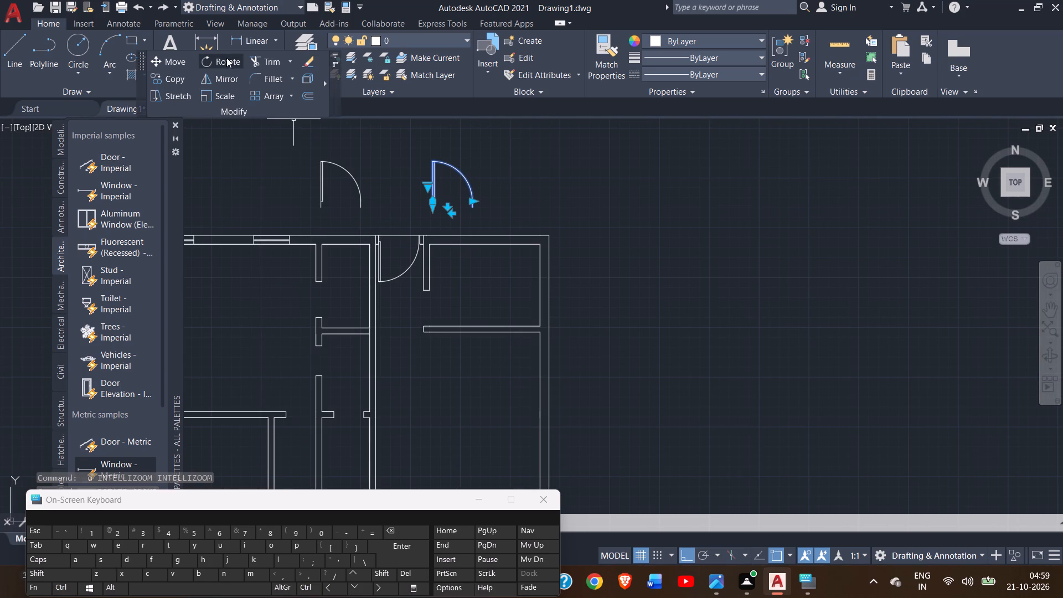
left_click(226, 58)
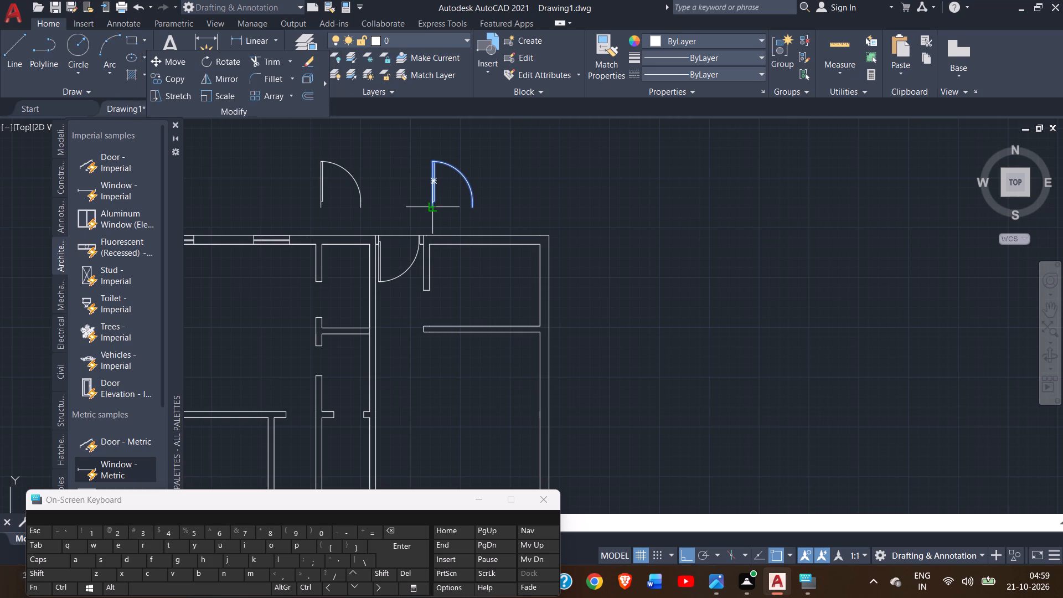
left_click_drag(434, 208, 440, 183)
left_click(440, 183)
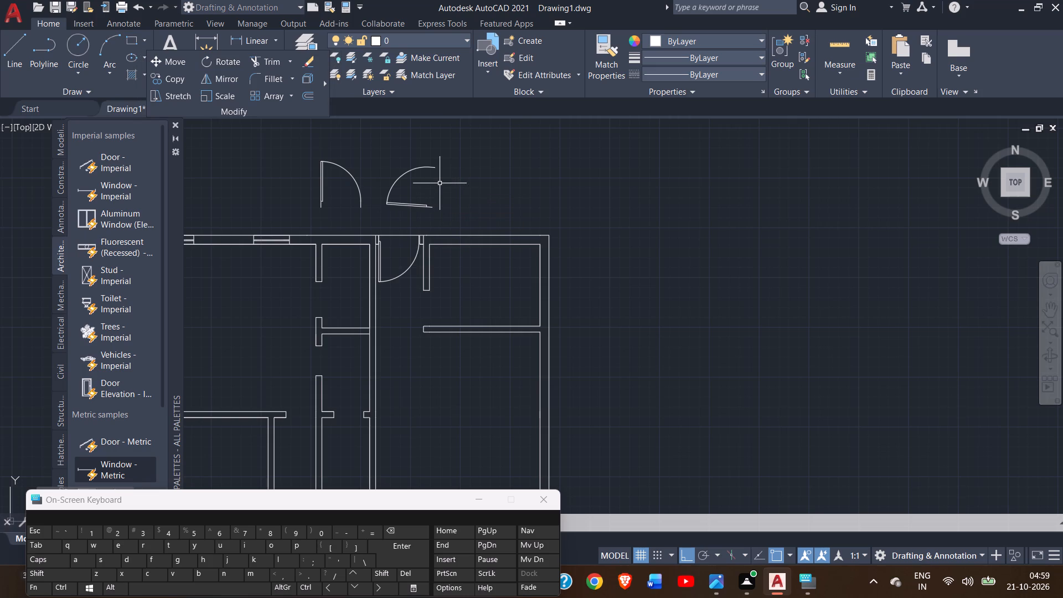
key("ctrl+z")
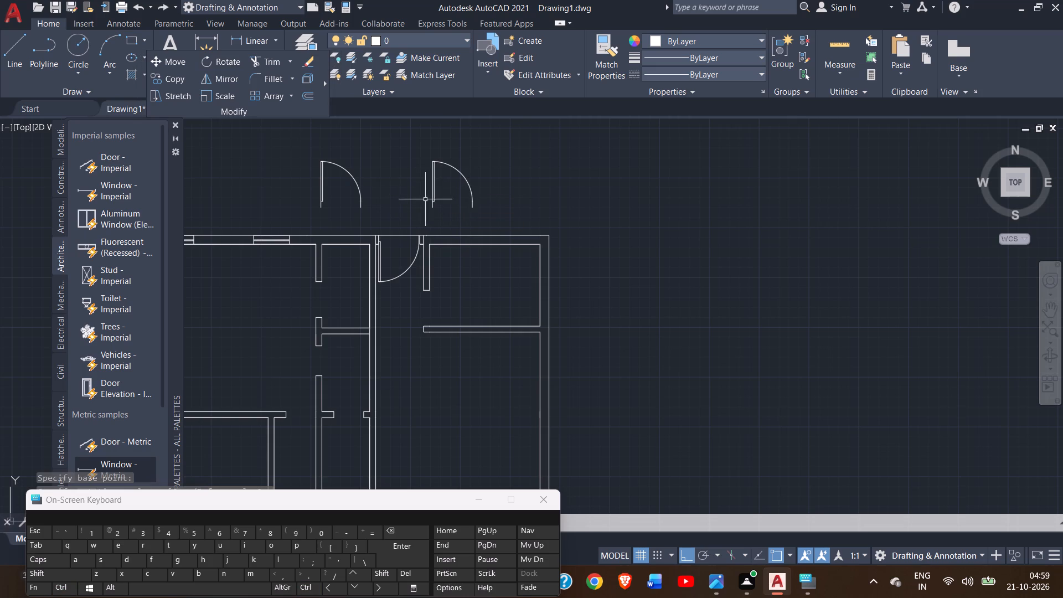
Rotate the door copy 90° counterclockwise about its hinge side's lower end so that its leaf lies horizontal.
left_click(434, 193)
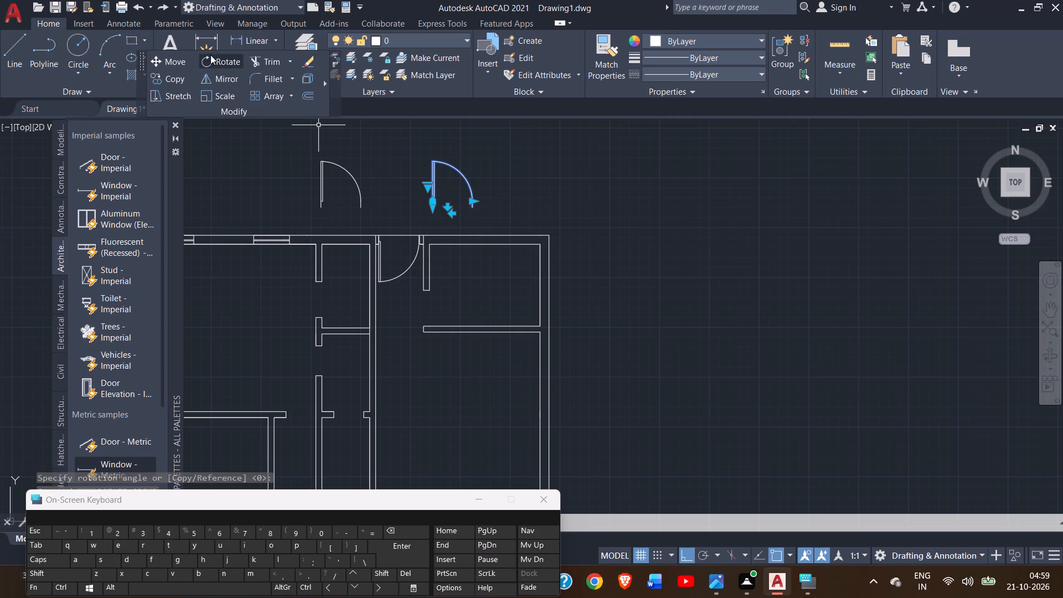
left_click(210, 54)
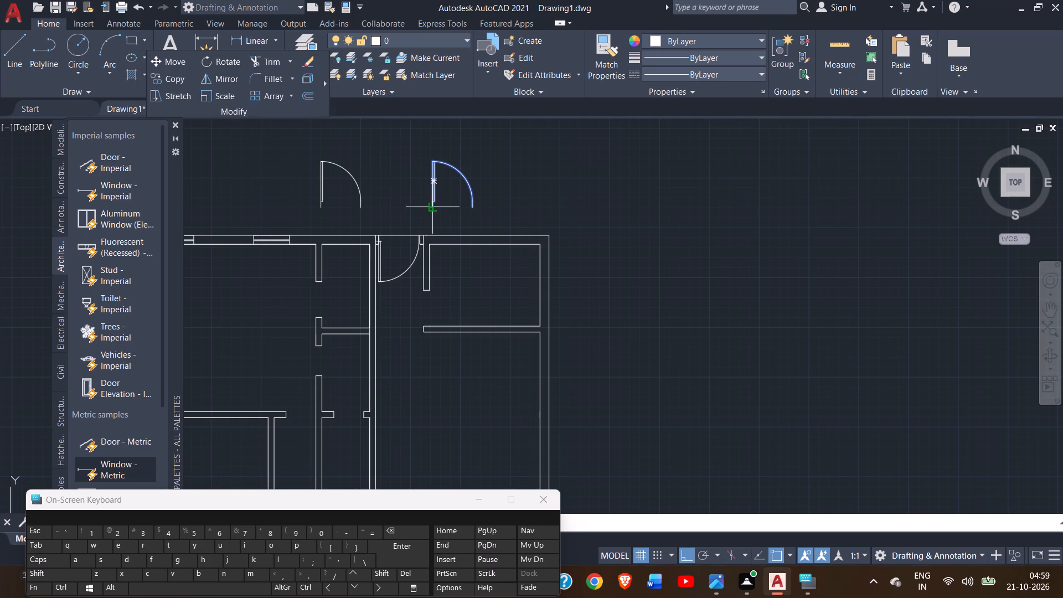
left_click(431, 209)
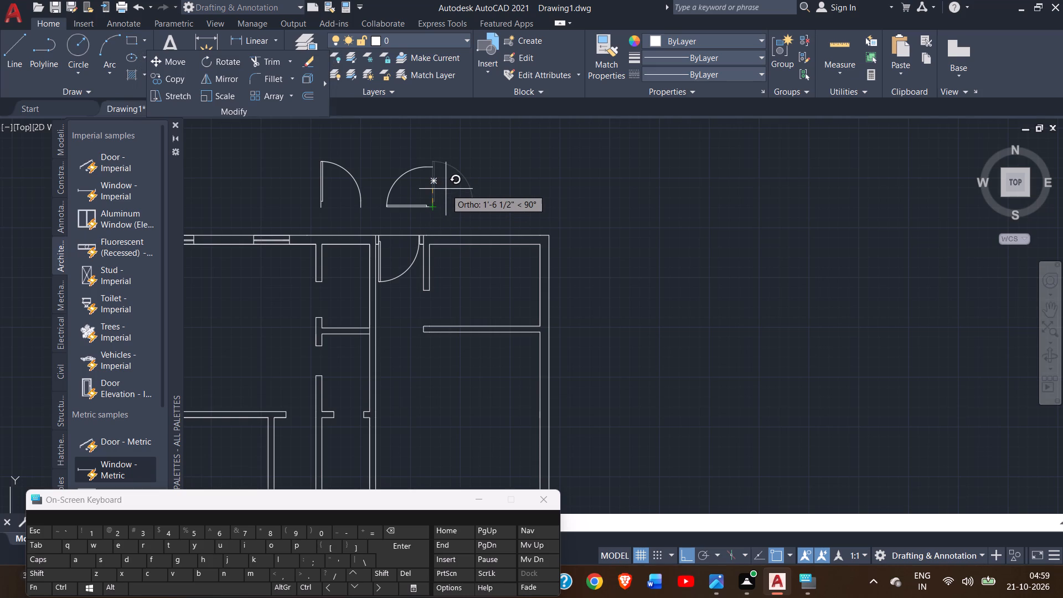
left_click(446, 189)
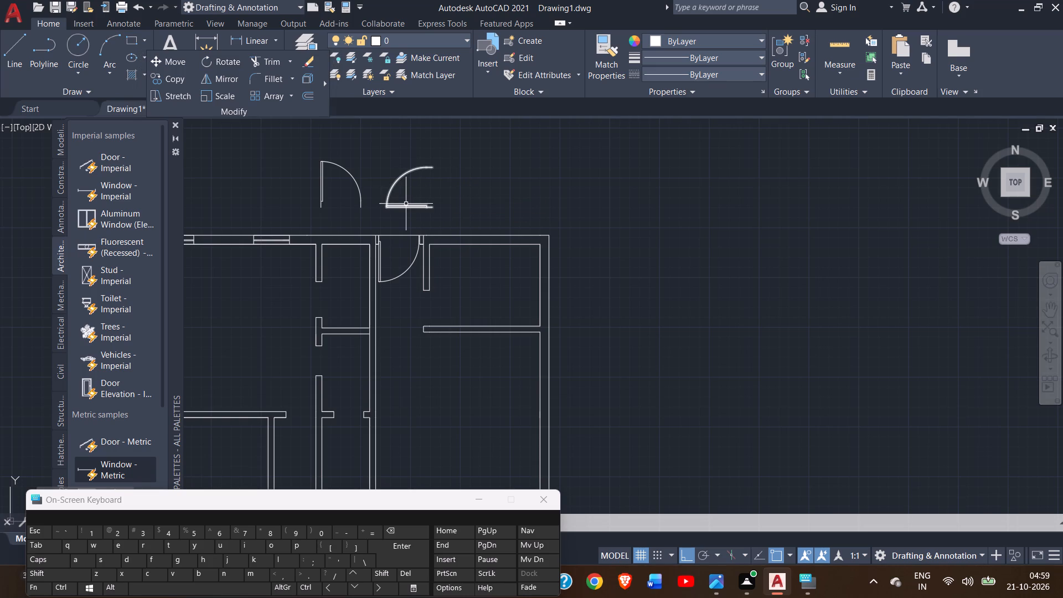
Copy the rotated door horizontally to the right, placing the copy above the plan's upper right corner.
left_click(412, 206)
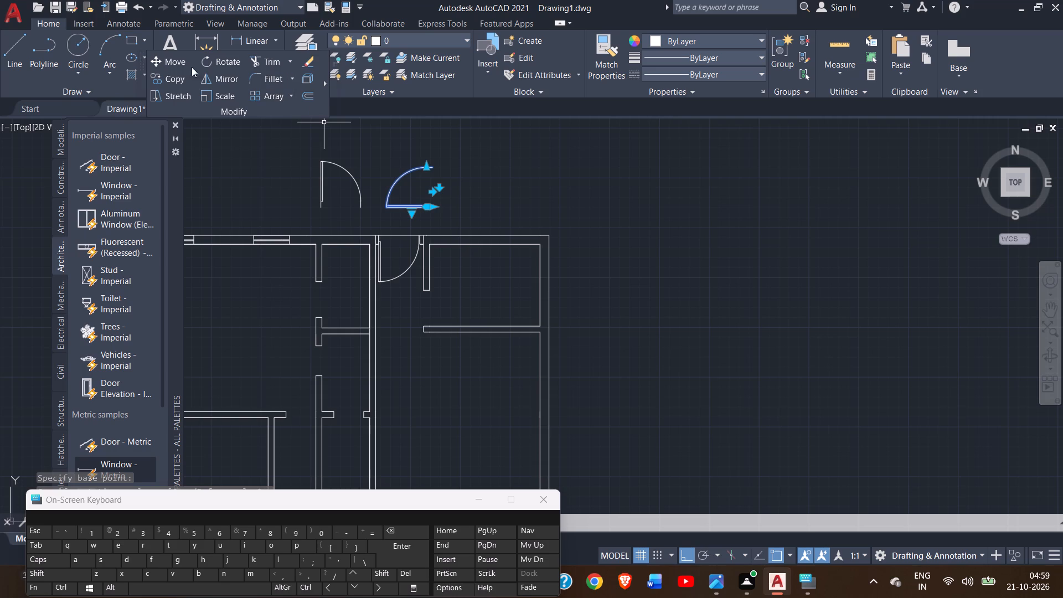
left_click(168, 71)
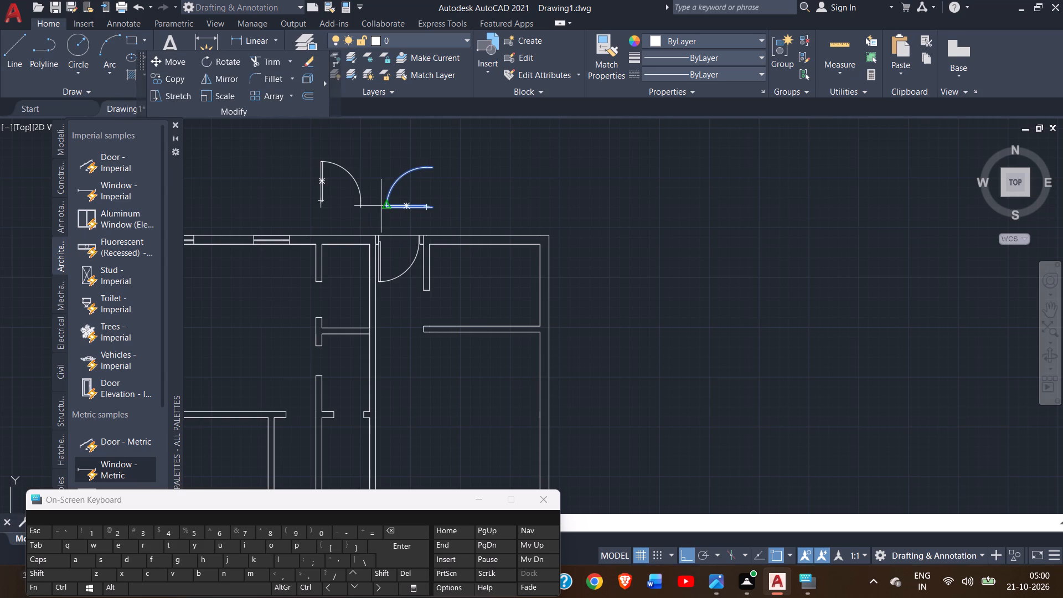
left_click_drag(436, 209, 461, 214)
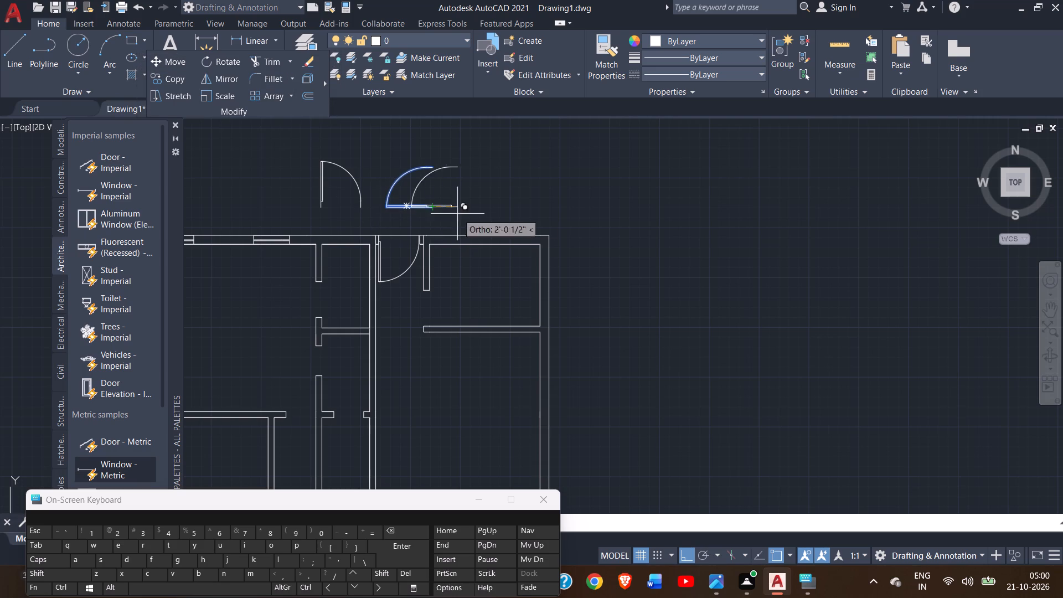
left_click_drag(461, 214, 543, 207)
left_click(543, 207)
right_click(543, 207)
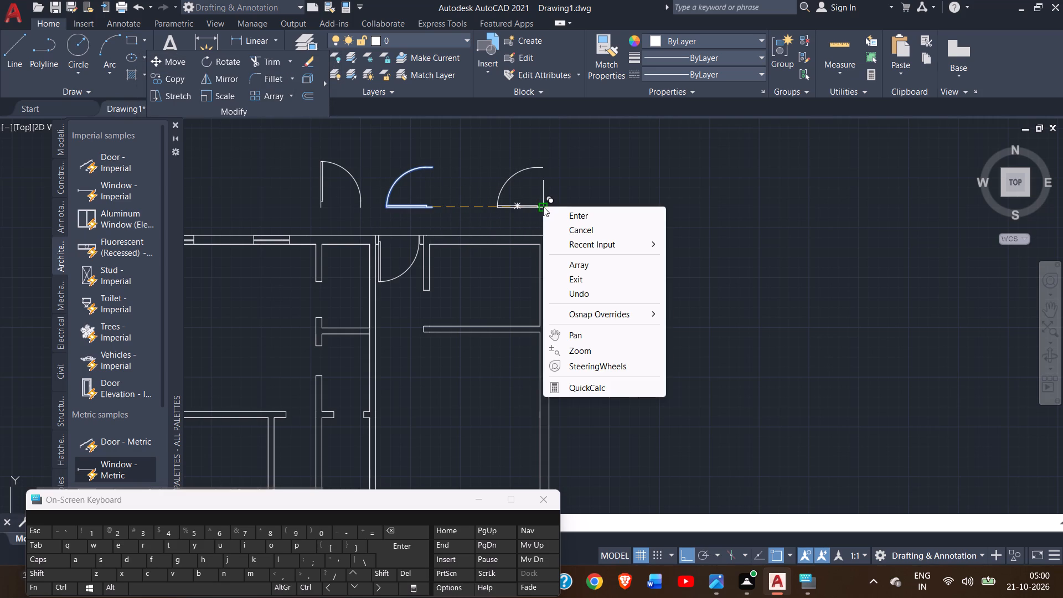
left_click(564, 220)
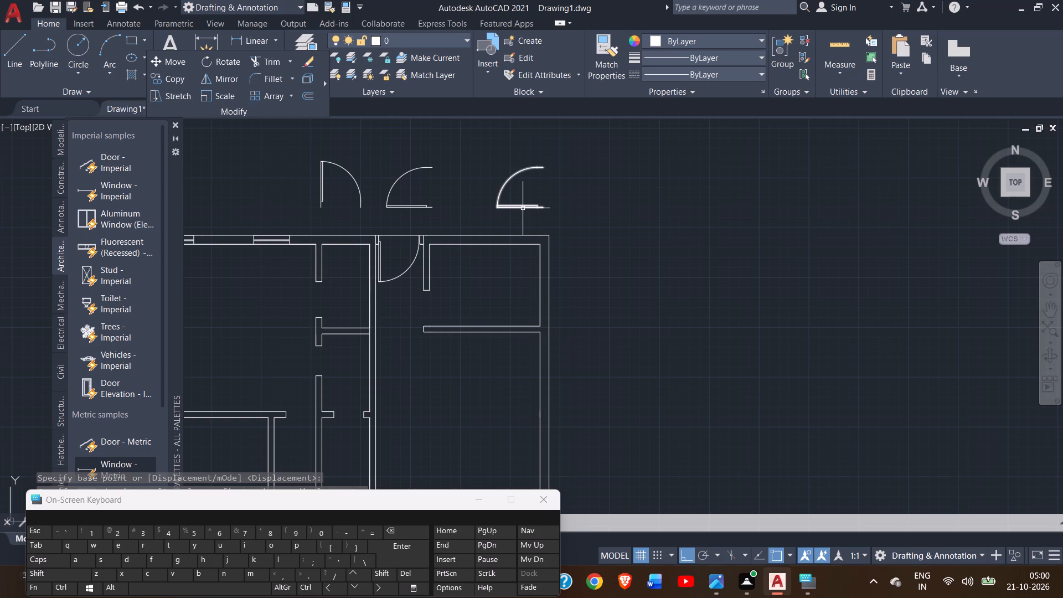
Flip the rightmost door copy vertically so that its leaf is on top and its swing arc curves below.
left_click(522, 208)
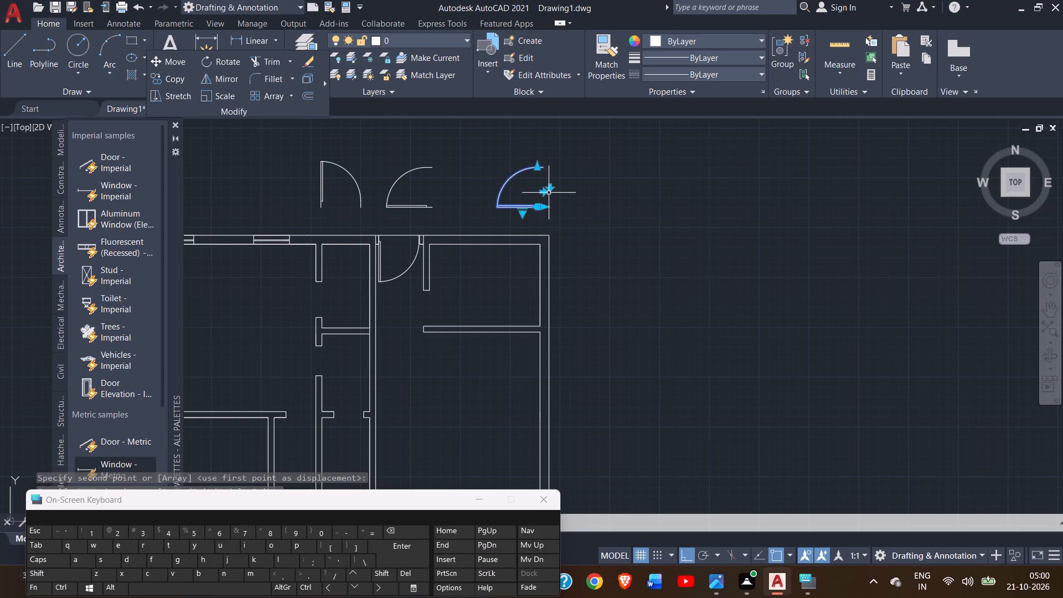
left_click(551, 190)
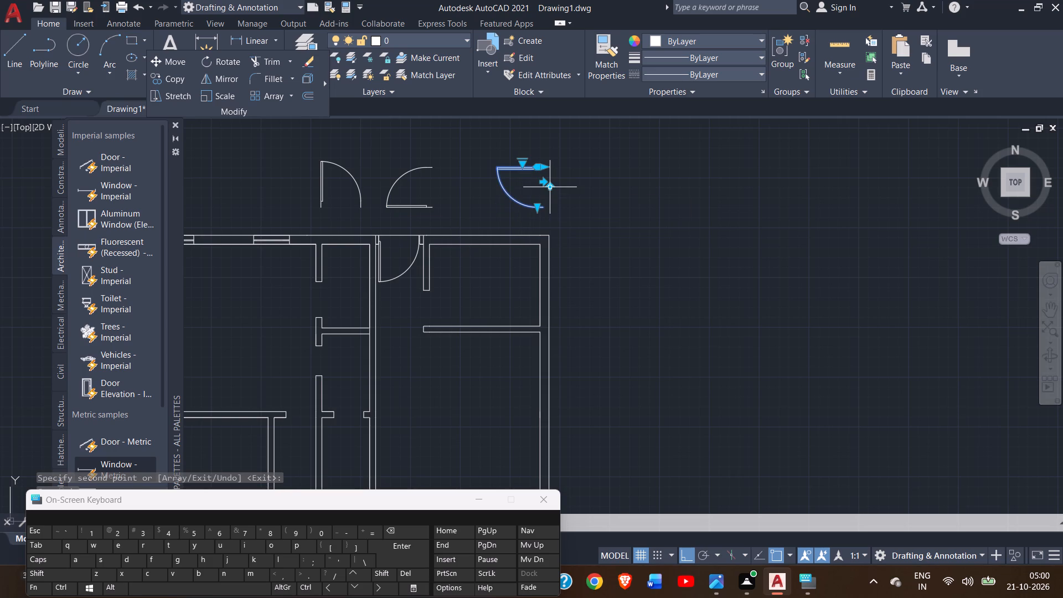
right_click(575, 194)
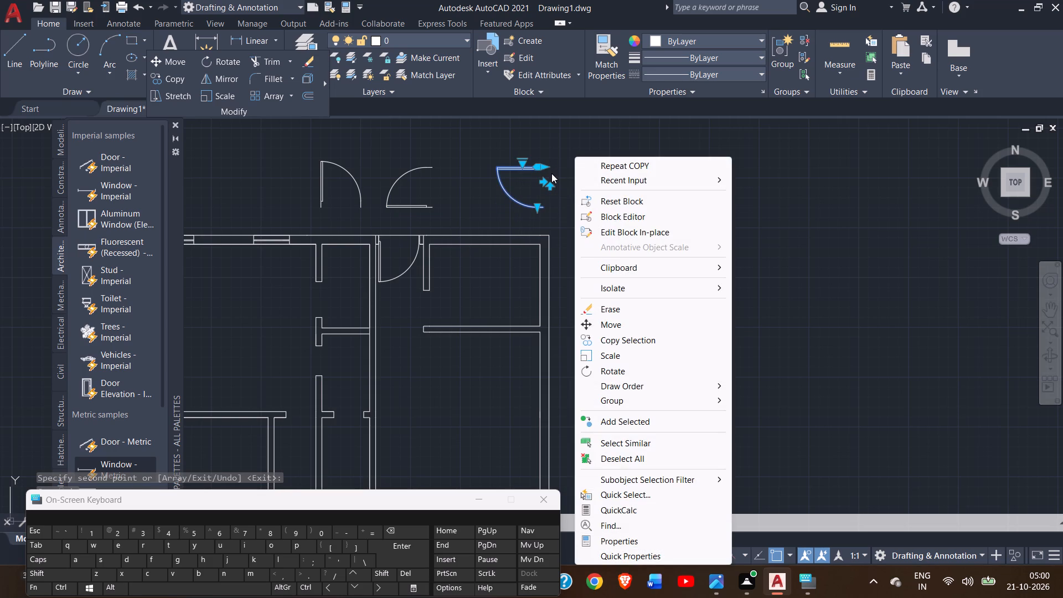
left_click(551, 173)
left_click(551, 173)
left_click(590, 171)
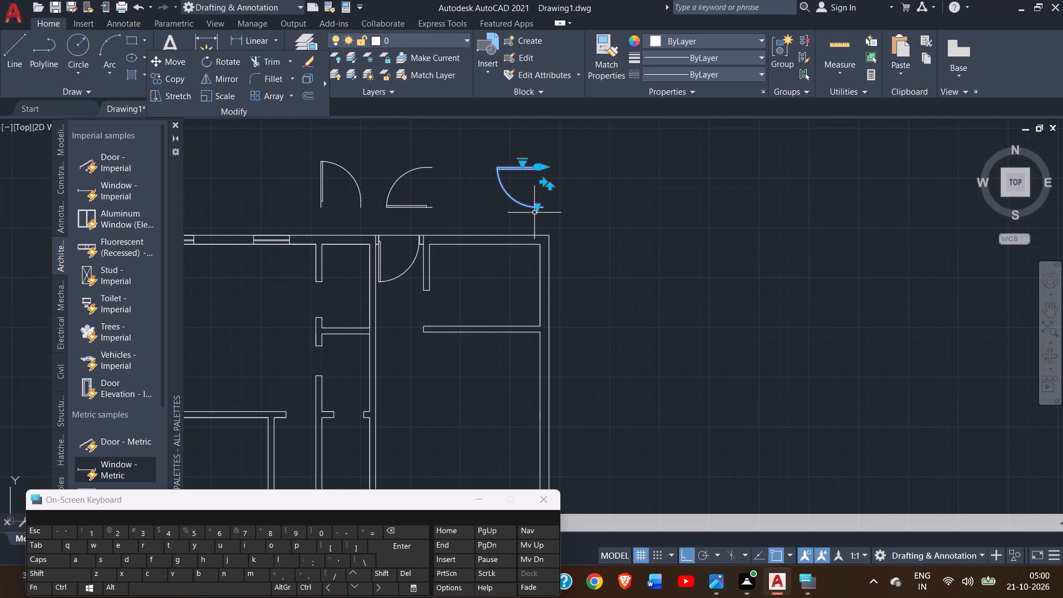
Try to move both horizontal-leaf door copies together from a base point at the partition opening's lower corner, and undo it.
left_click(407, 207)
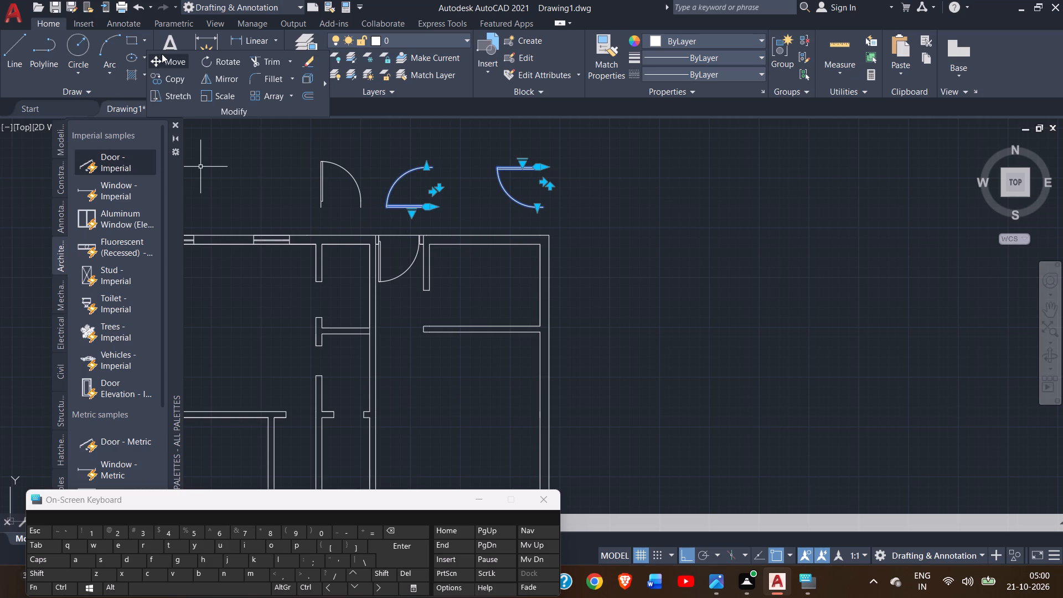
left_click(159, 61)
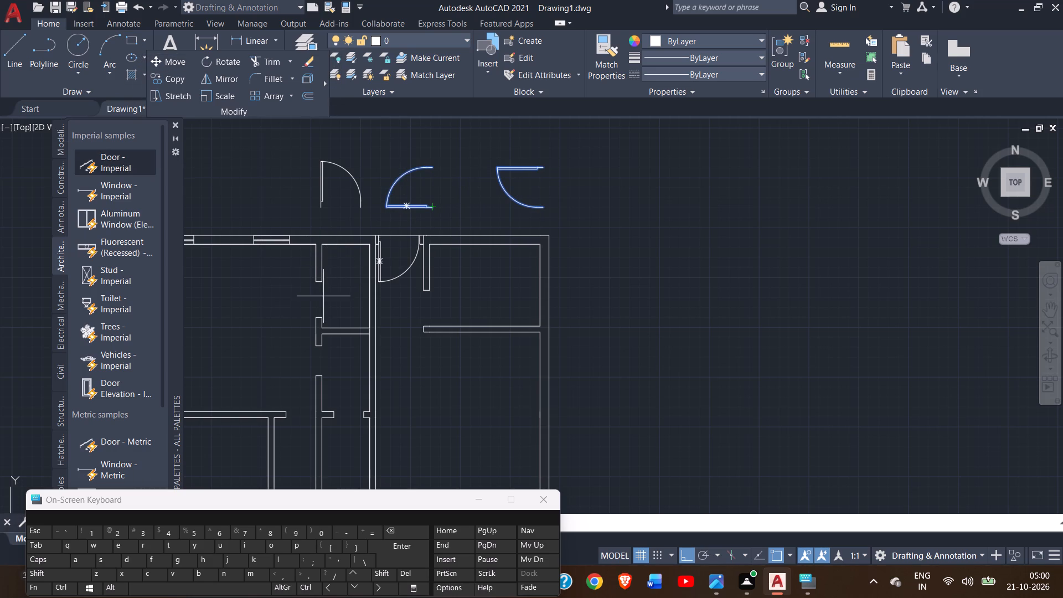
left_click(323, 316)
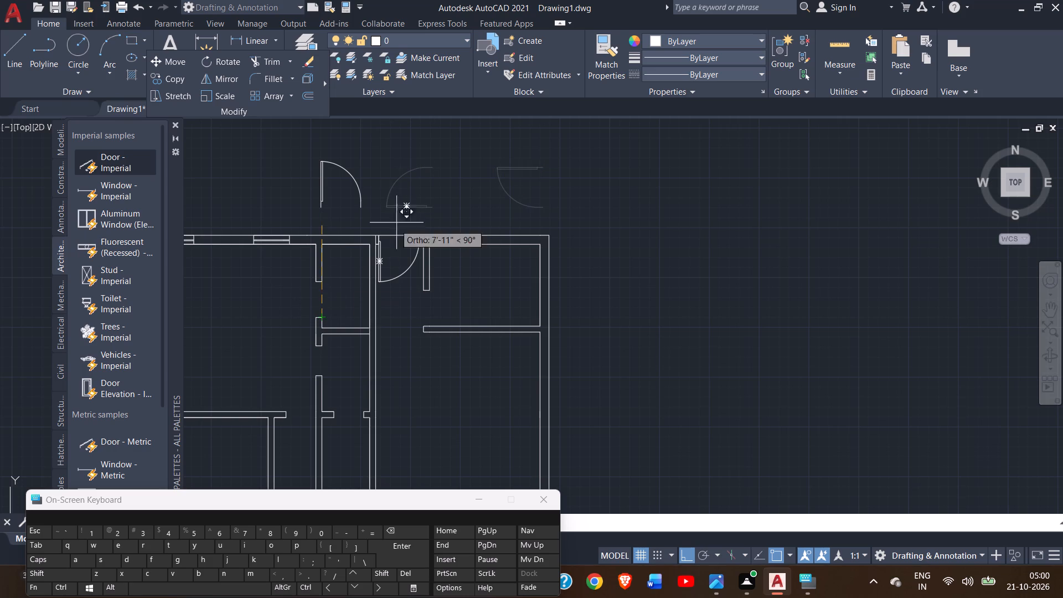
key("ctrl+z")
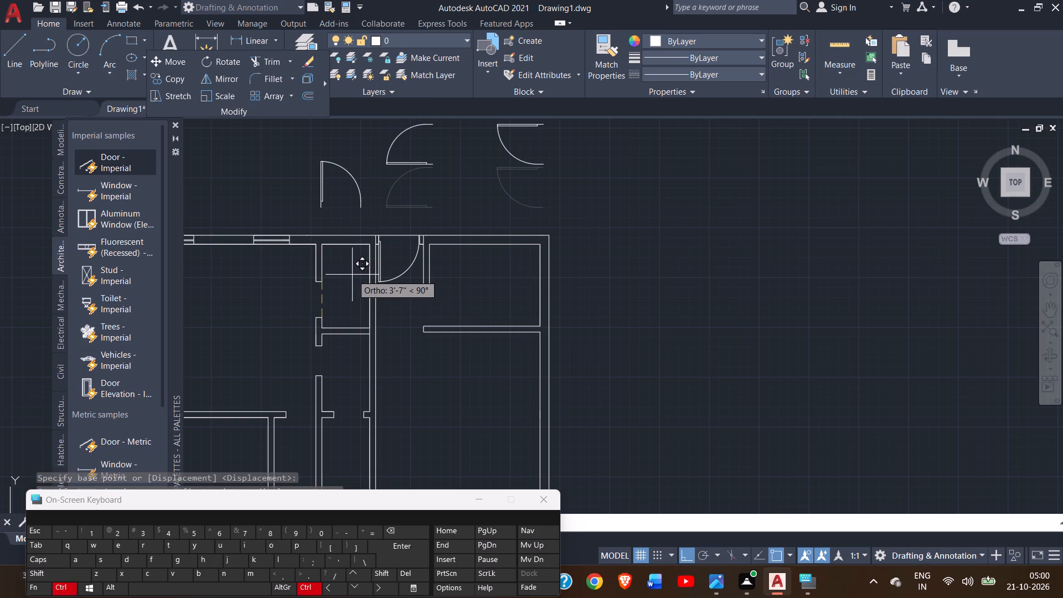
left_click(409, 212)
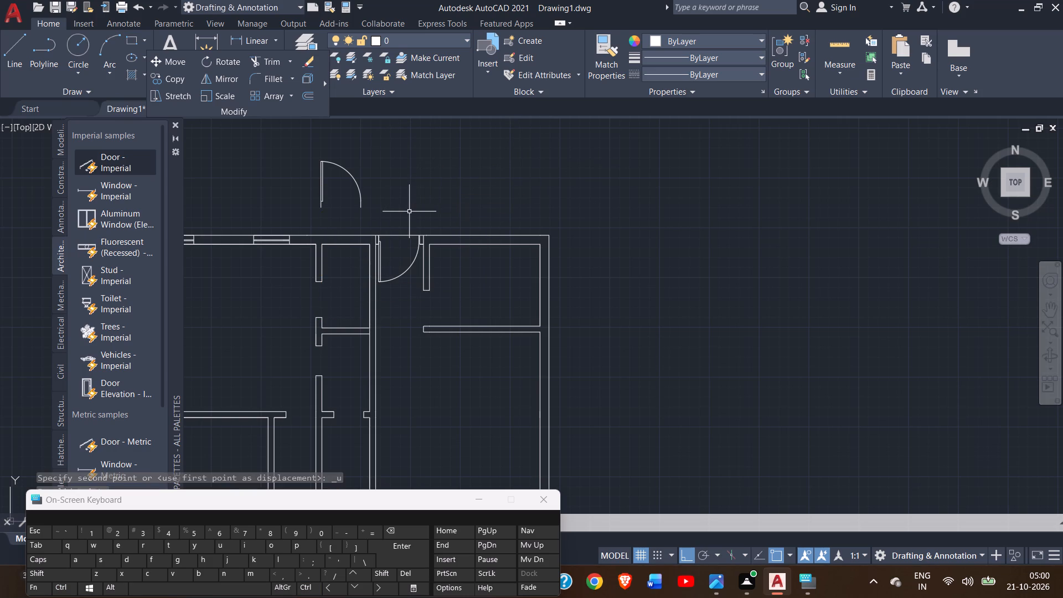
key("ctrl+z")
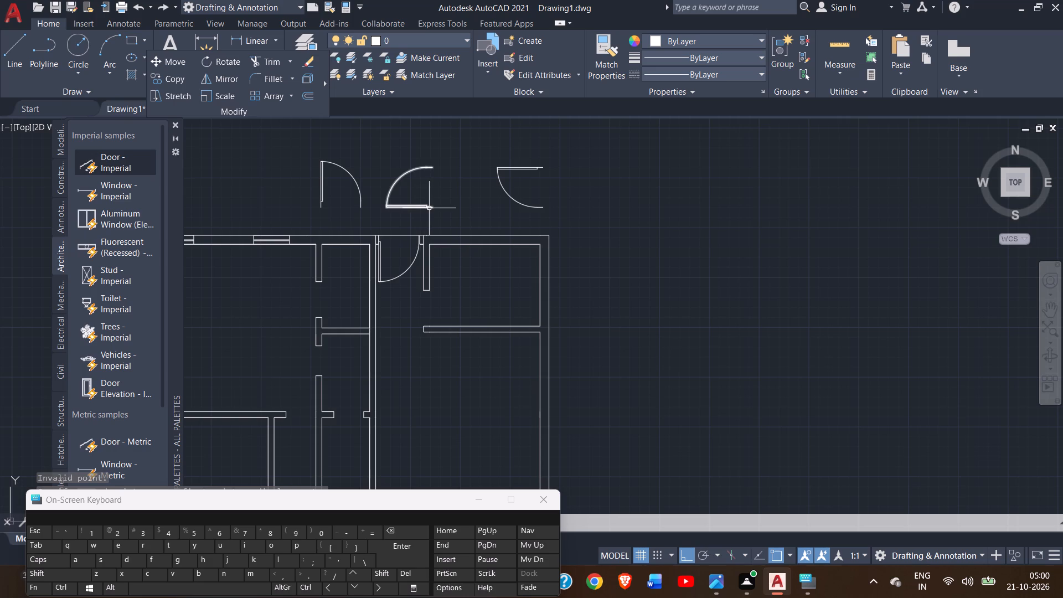
Move the horizontal-leaf door with its arc above into the upper partition opening, hinge end on the opening's lower corner.
left_click(429, 208)
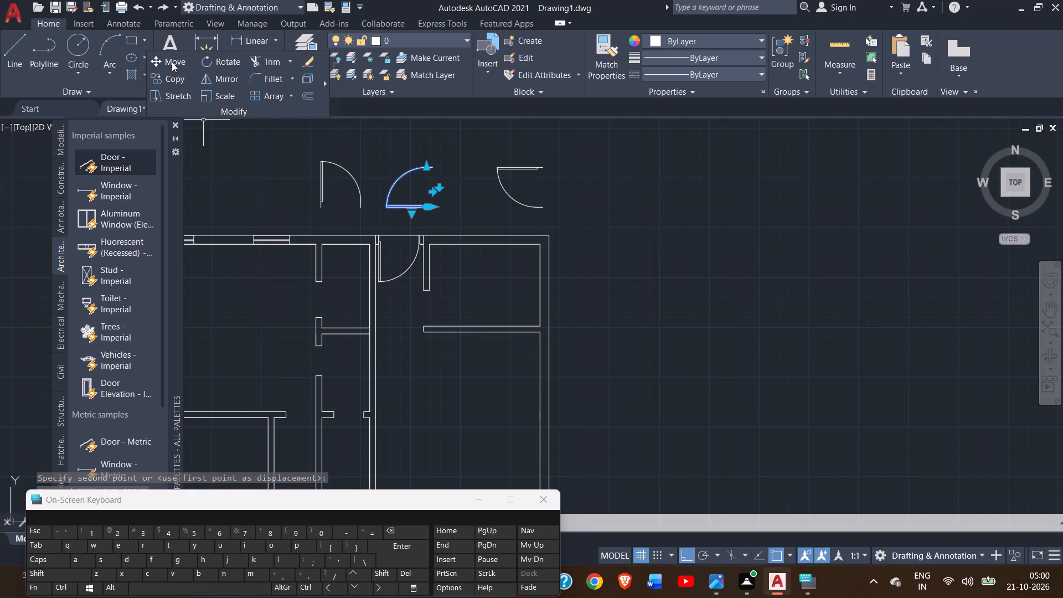
left_click(172, 62)
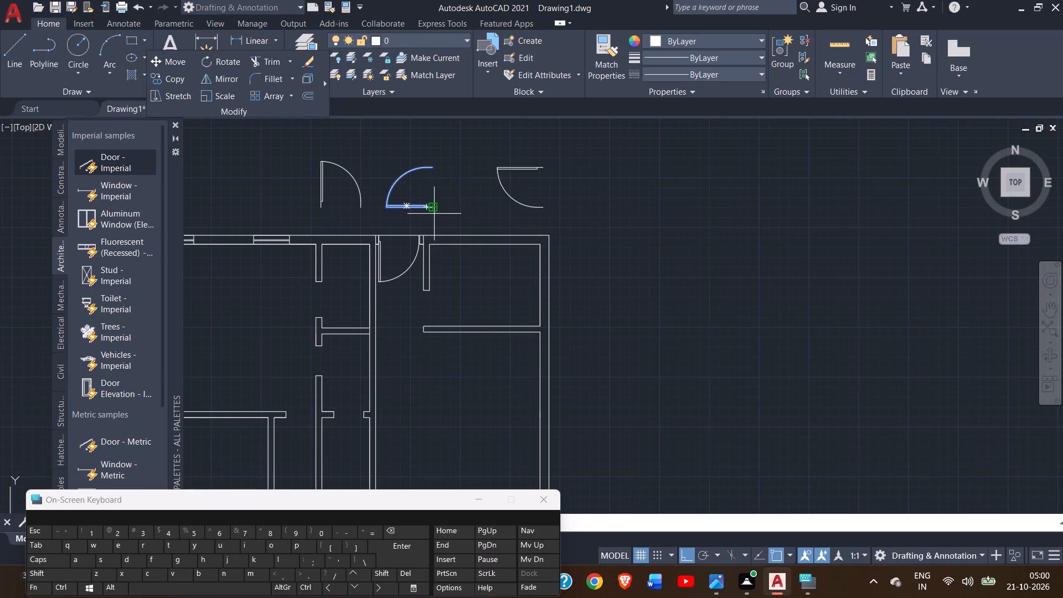
left_click(433, 210)
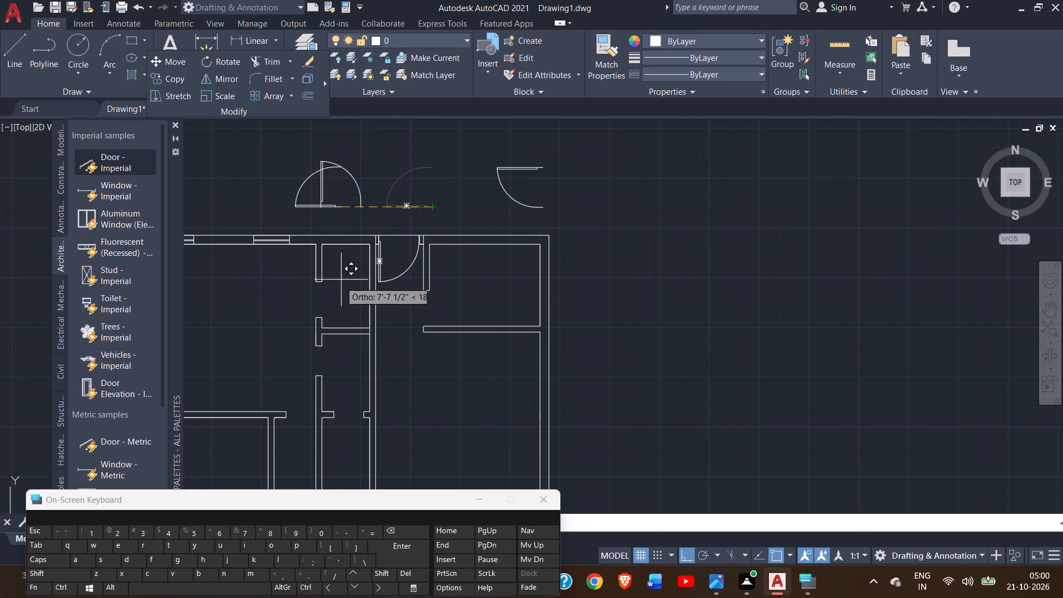
left_click(323, 317)
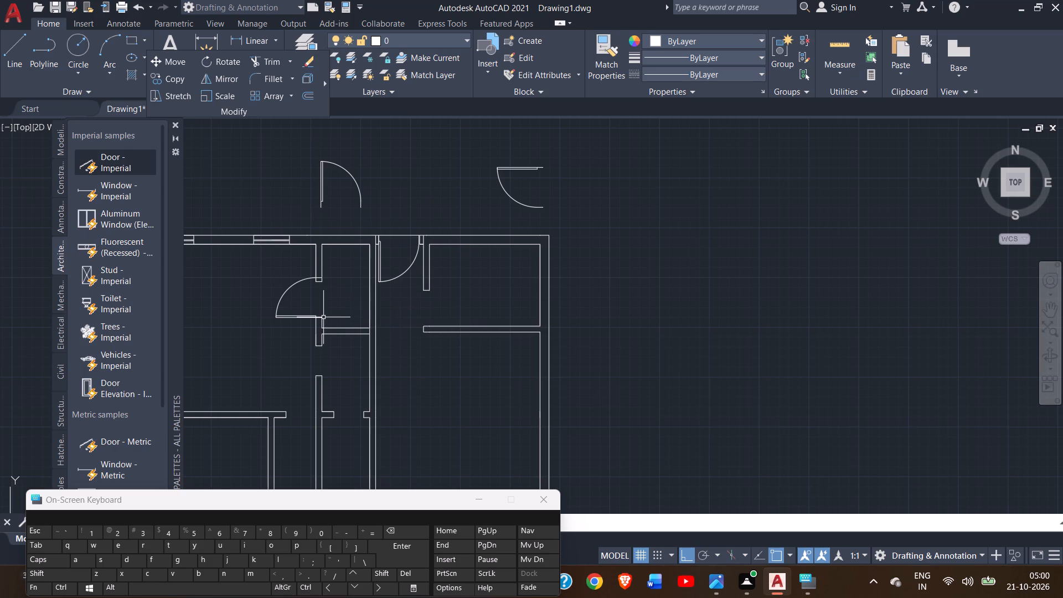
right_click(342, 303)
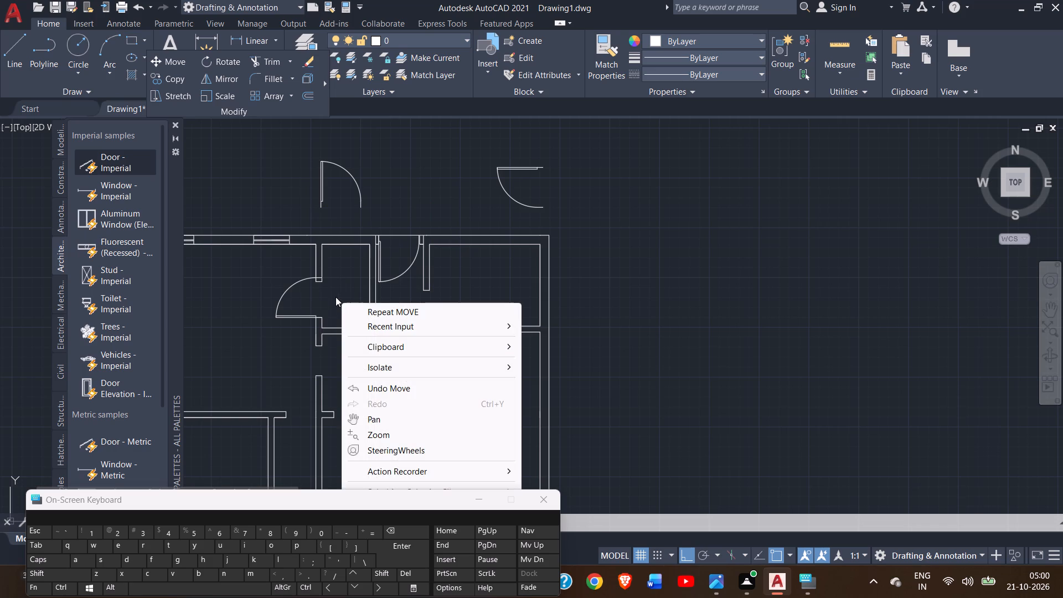
left_click(336, 297)
Scale the placed door about the opening's lower corner to fit the opening, picking a scale distance of about 1'-9 1/2".
left_click(264, 311)
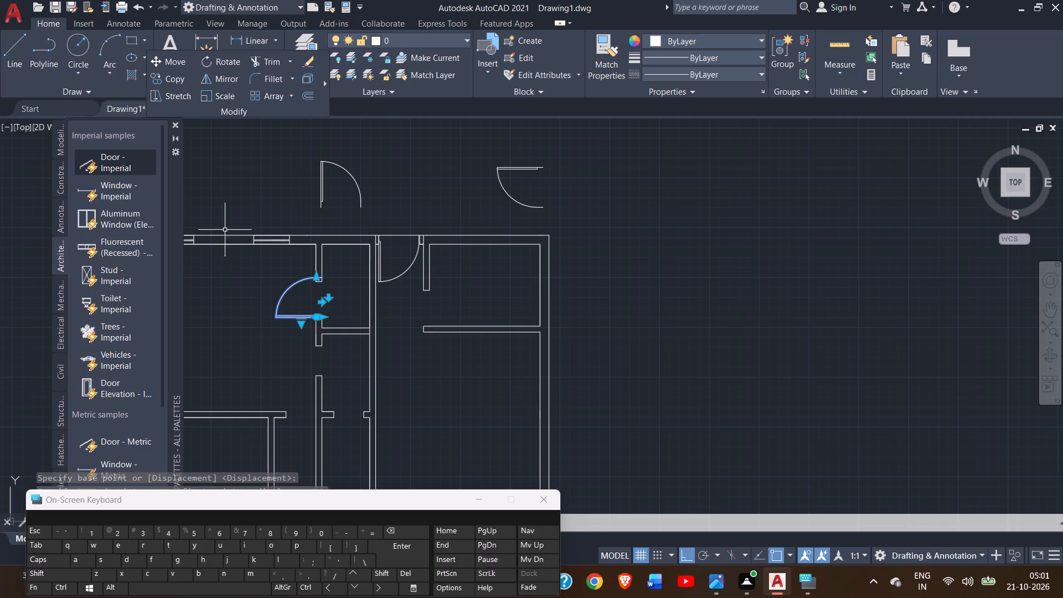
left_click(215, 93)
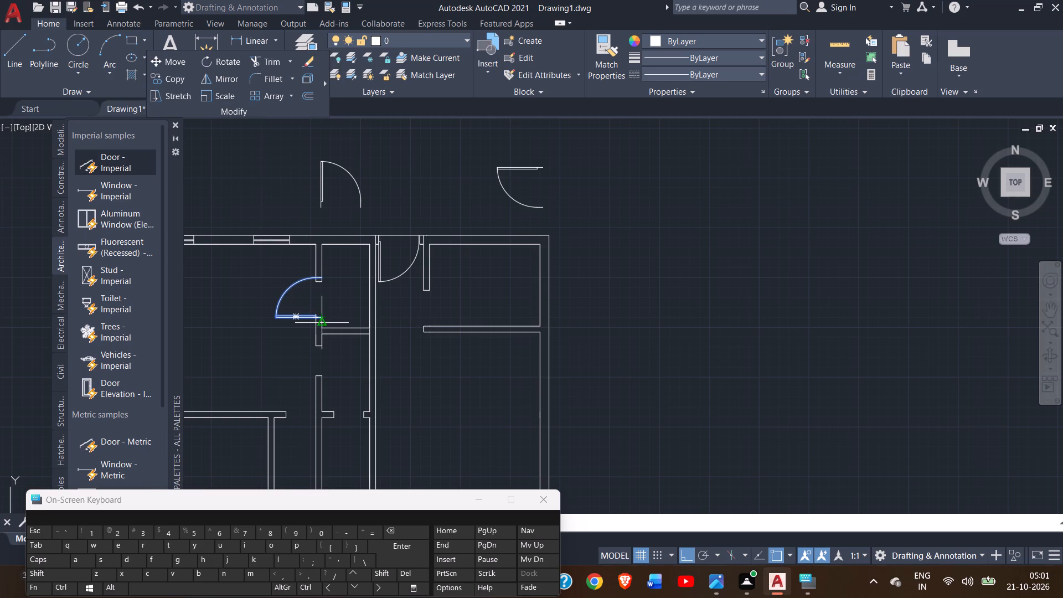
left_click_drag(322, 318, 316, 293)
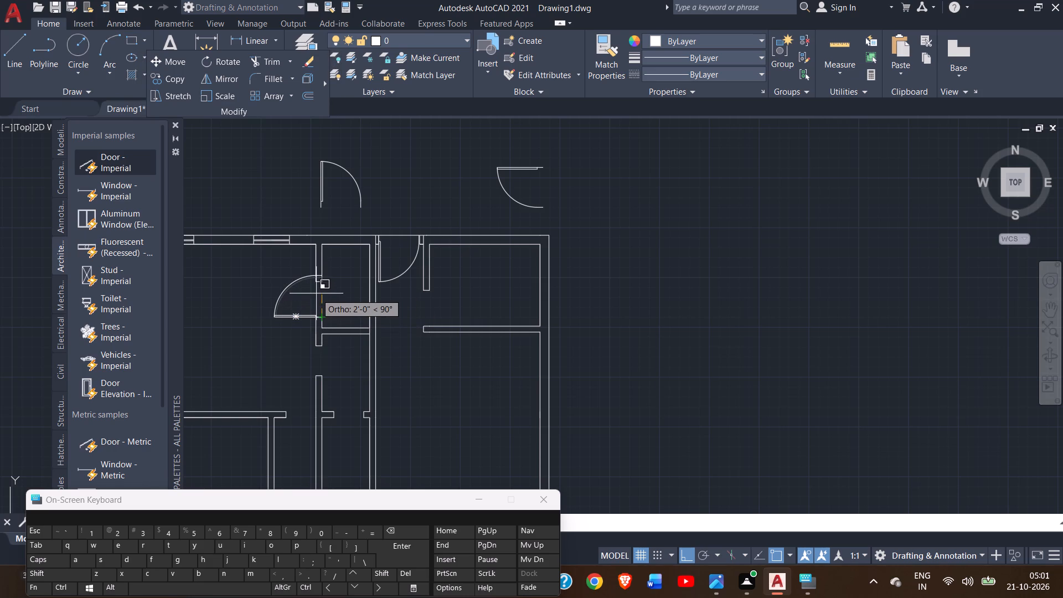
left_click_drag(316, 293, 317, 298)
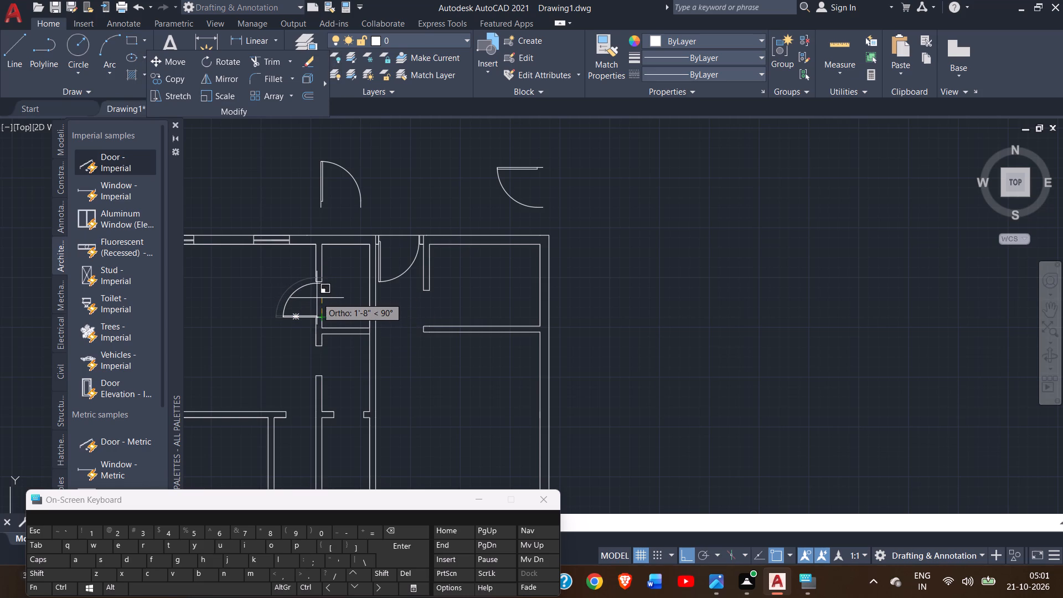
left_click_drag(317, 298, 317, 298)
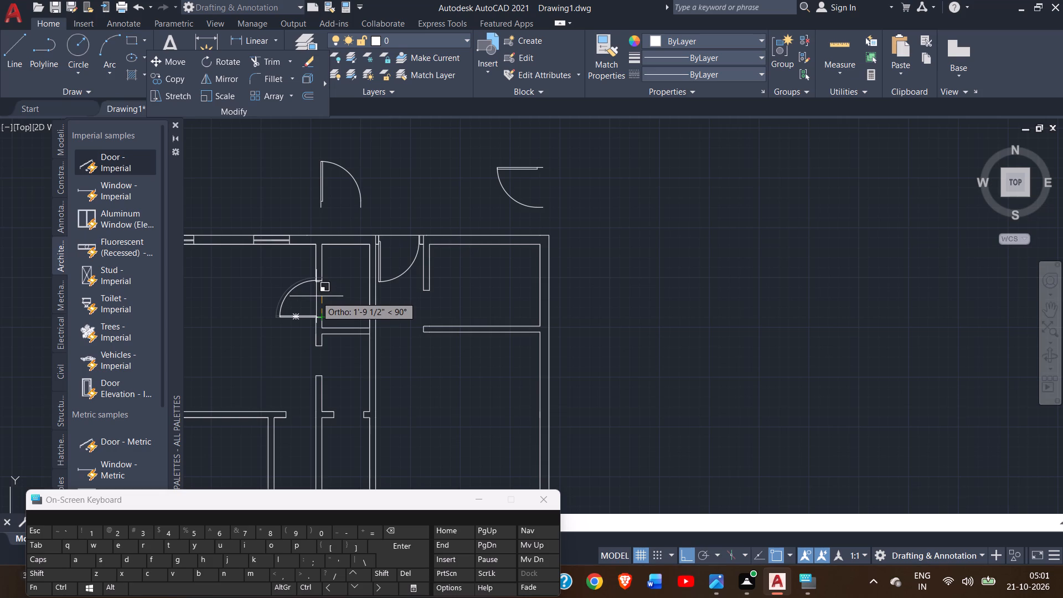
left_click(316, 296)
right_click(316, 296)
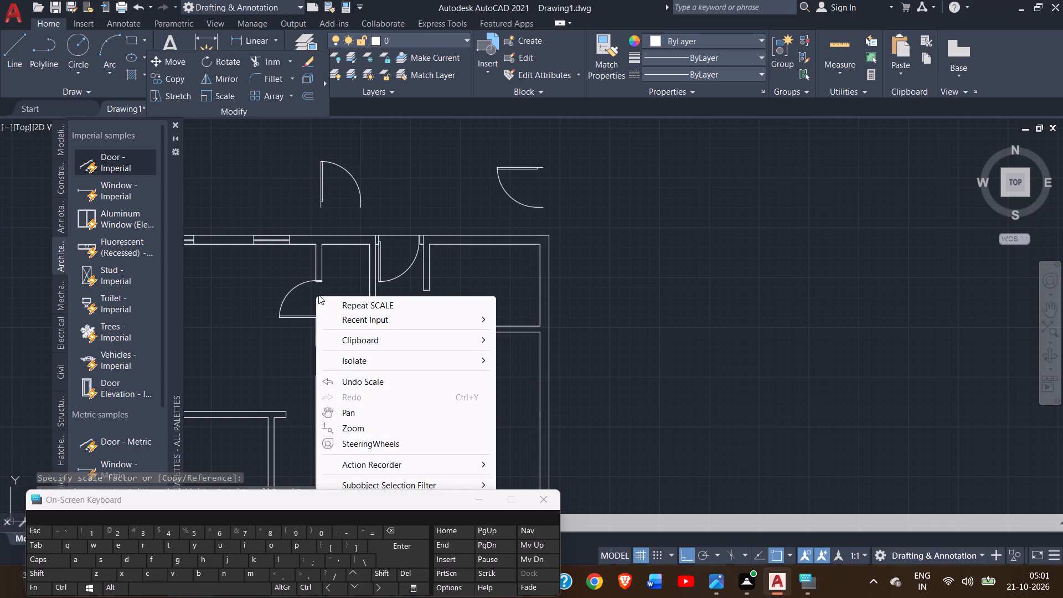
left_click(308, 292)
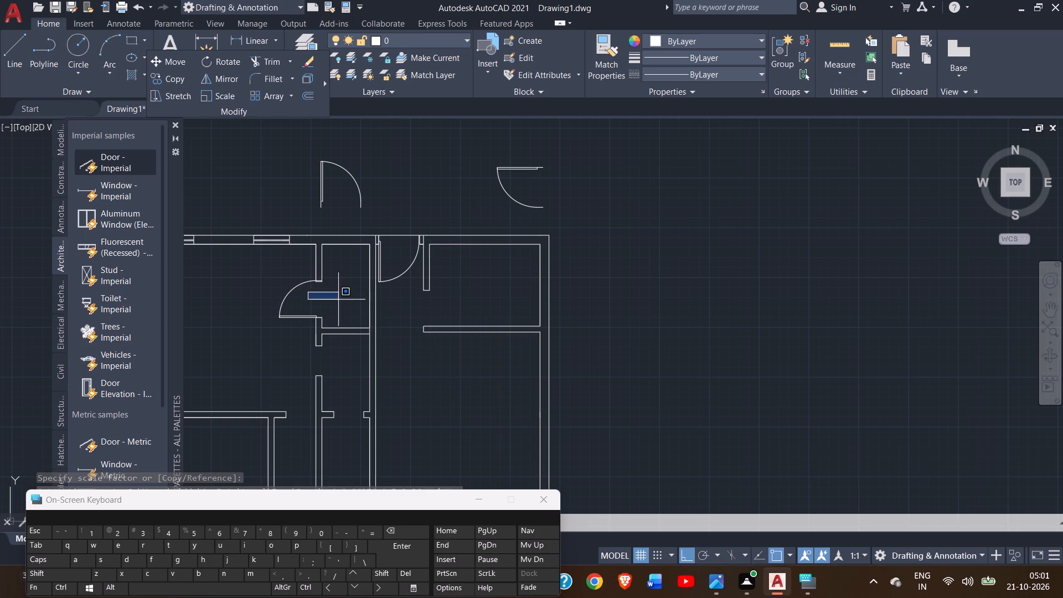
left_click(338, 301)
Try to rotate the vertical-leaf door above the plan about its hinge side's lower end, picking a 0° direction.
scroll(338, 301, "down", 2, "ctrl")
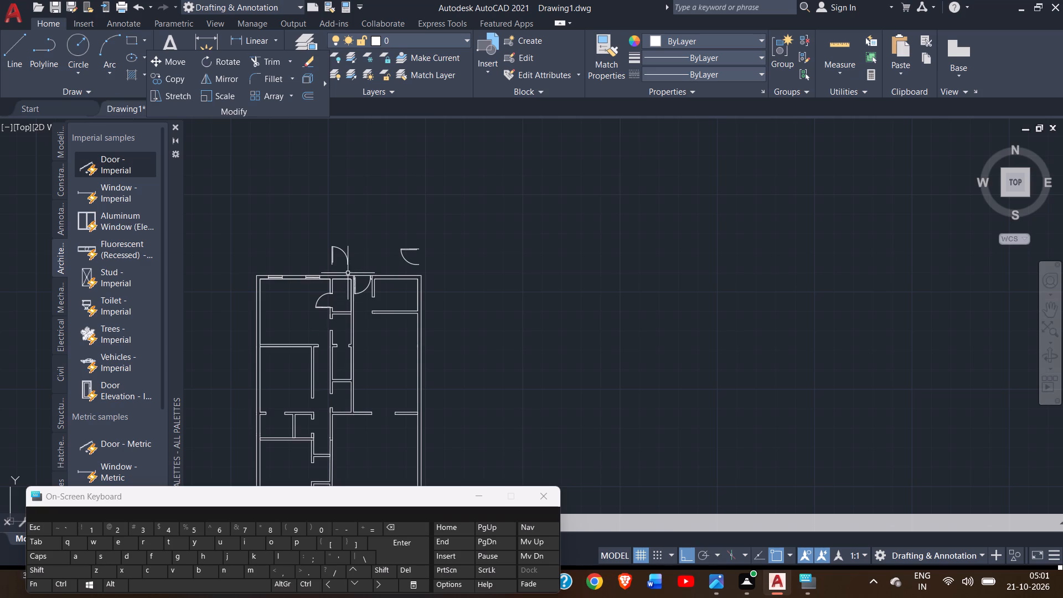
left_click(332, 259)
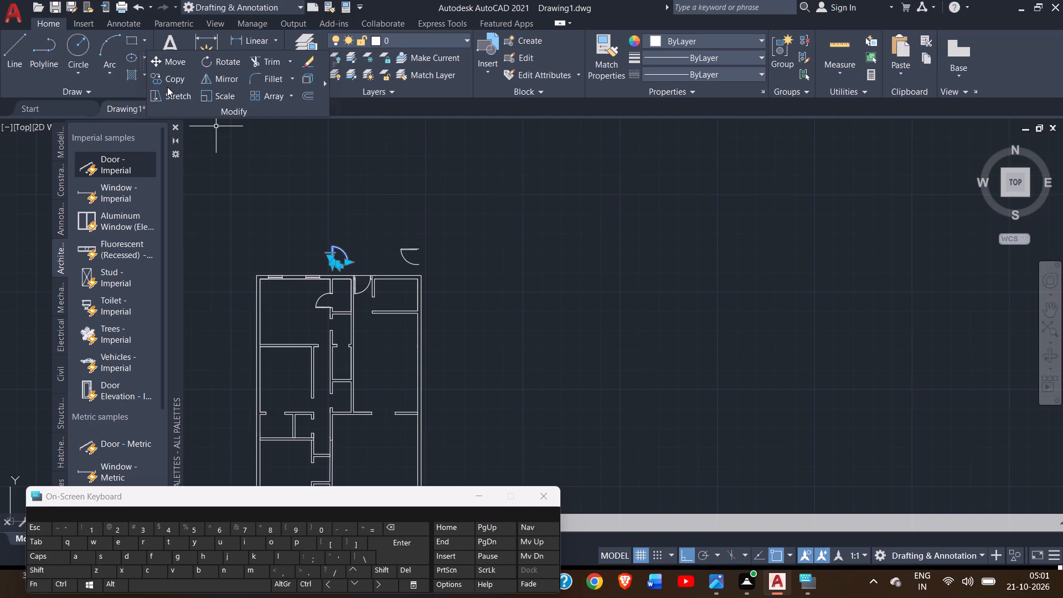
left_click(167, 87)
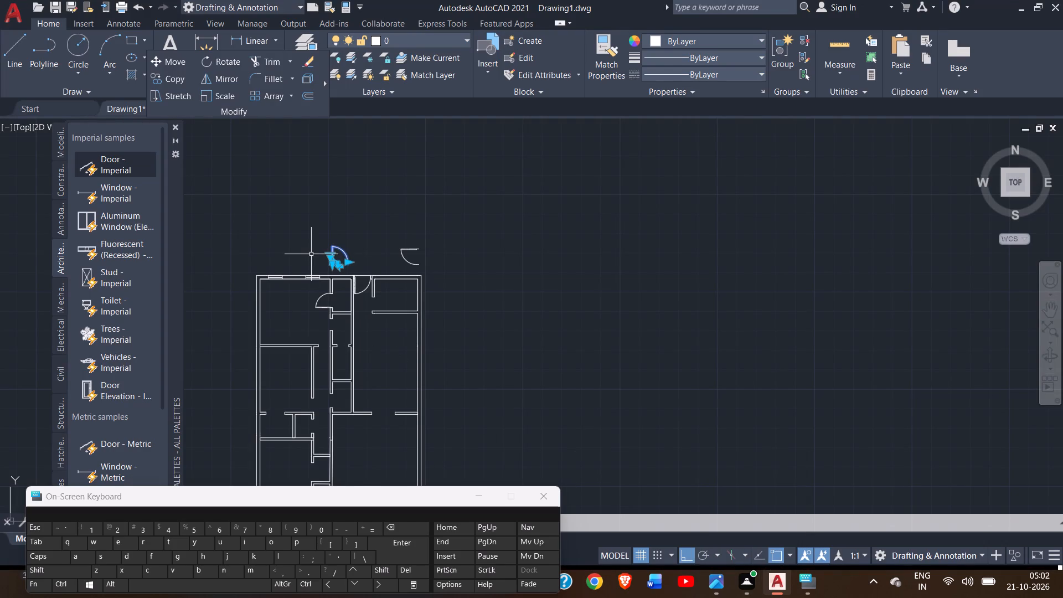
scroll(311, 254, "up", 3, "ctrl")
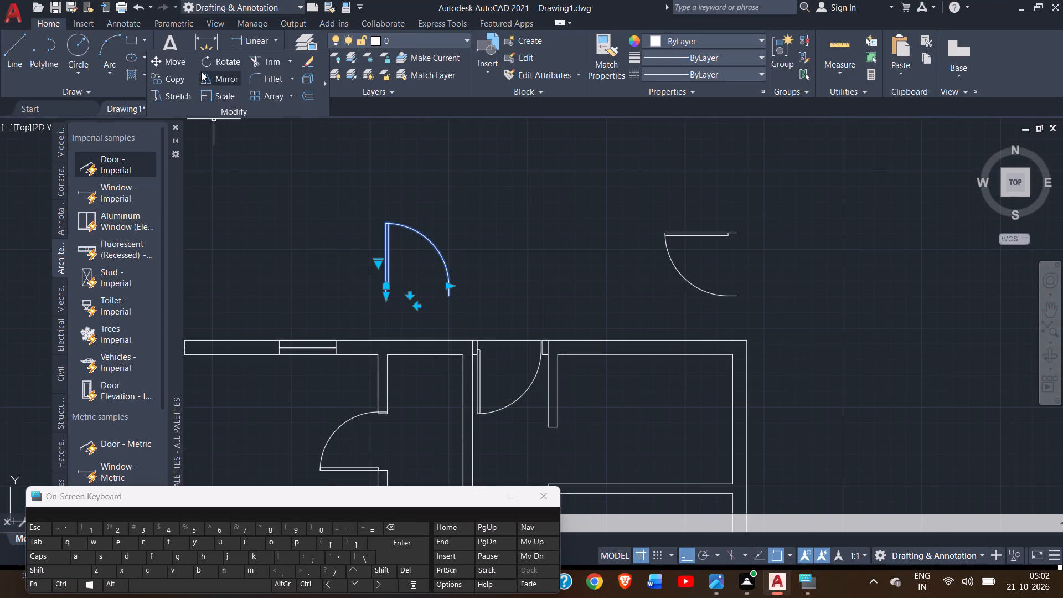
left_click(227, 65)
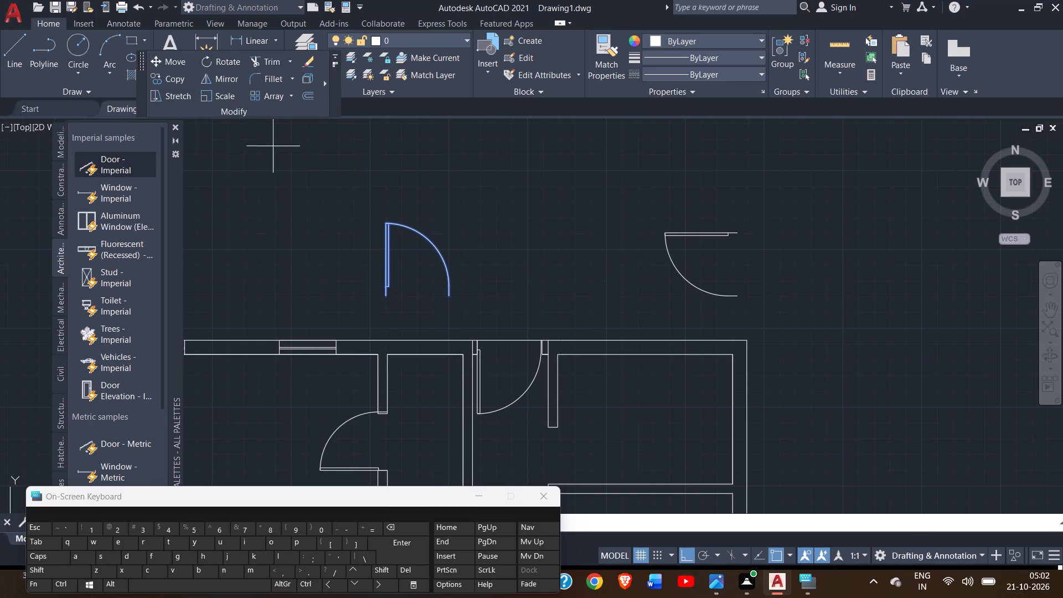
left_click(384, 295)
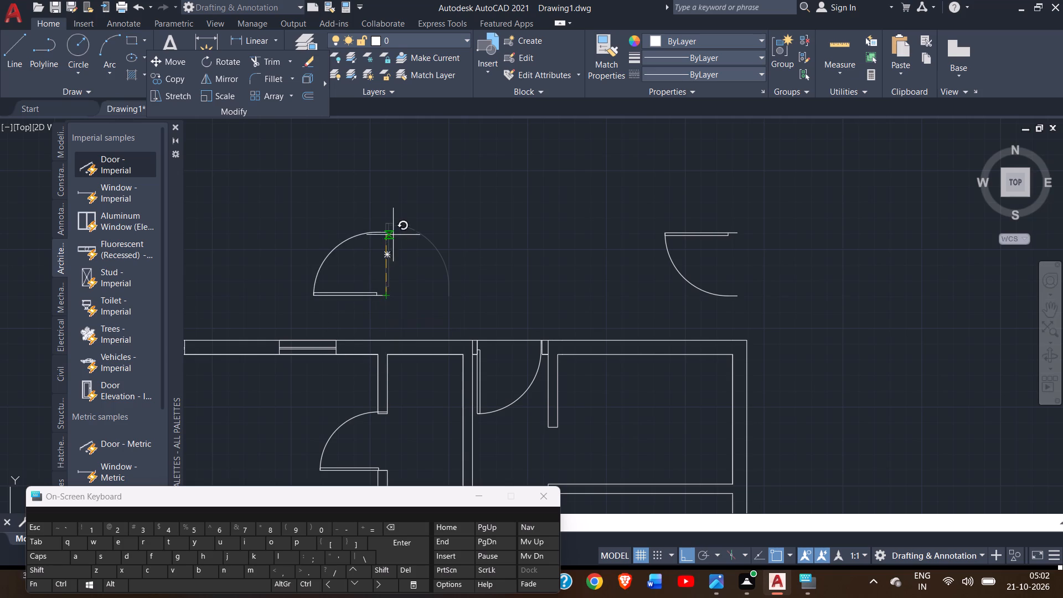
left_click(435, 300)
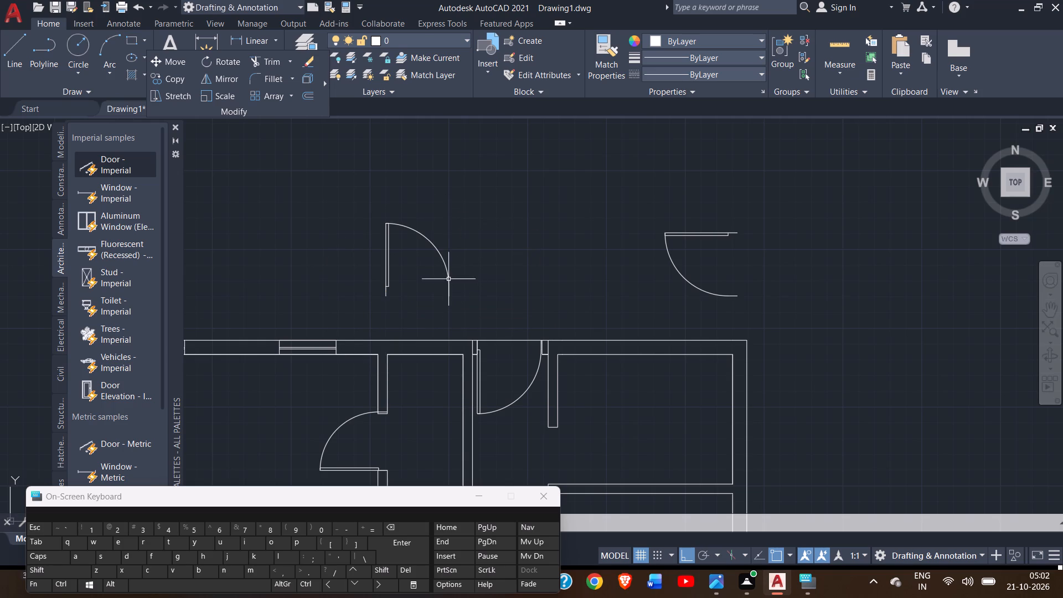
Flip the vertical-leaf door above the plan horizontally so that its leaf is on the right and its arc on the left.
left_click(445, 272)
left_click(447, 268)
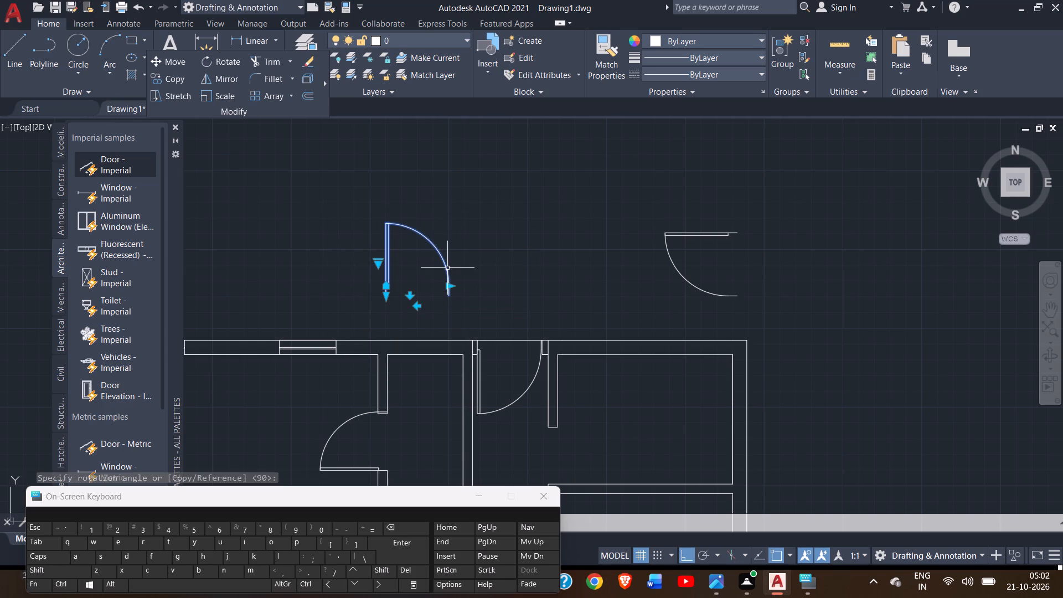
left_click(416, 305)
right_click(323, 272)
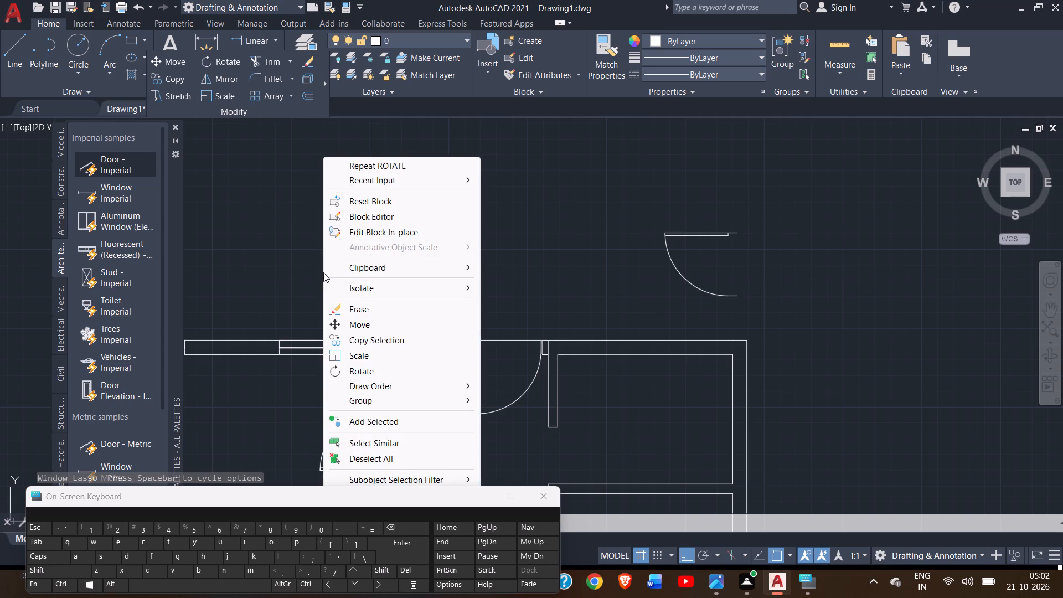
triple_click(286, 252)
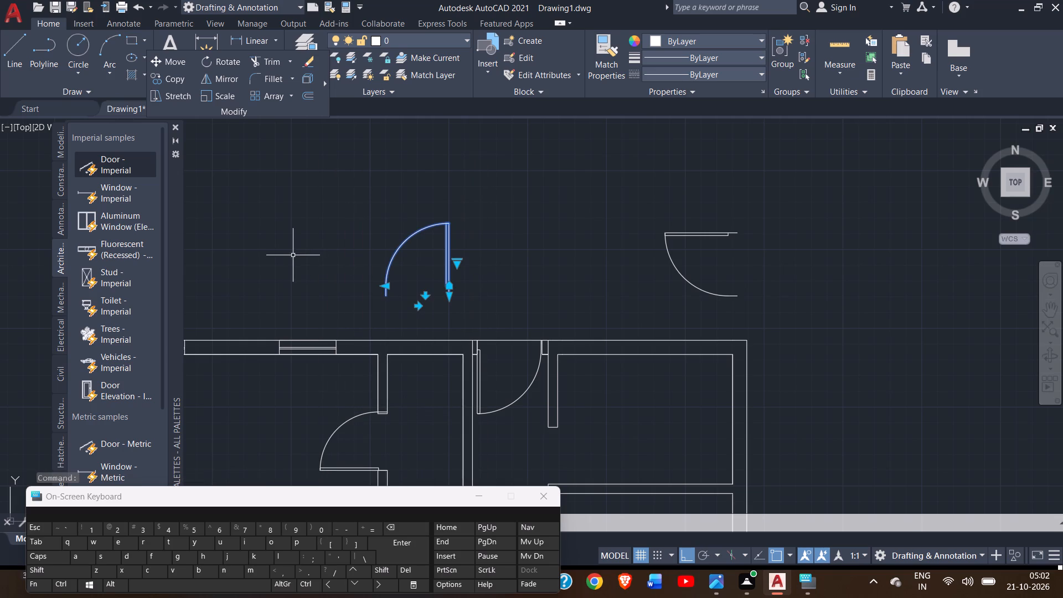
left_click(292, 251)
left_click(295, 226)
Move the flipped door by its hinge side's lower end to the central partition corner at the upper left room's bottom wall opening.
left_click(169, 62)
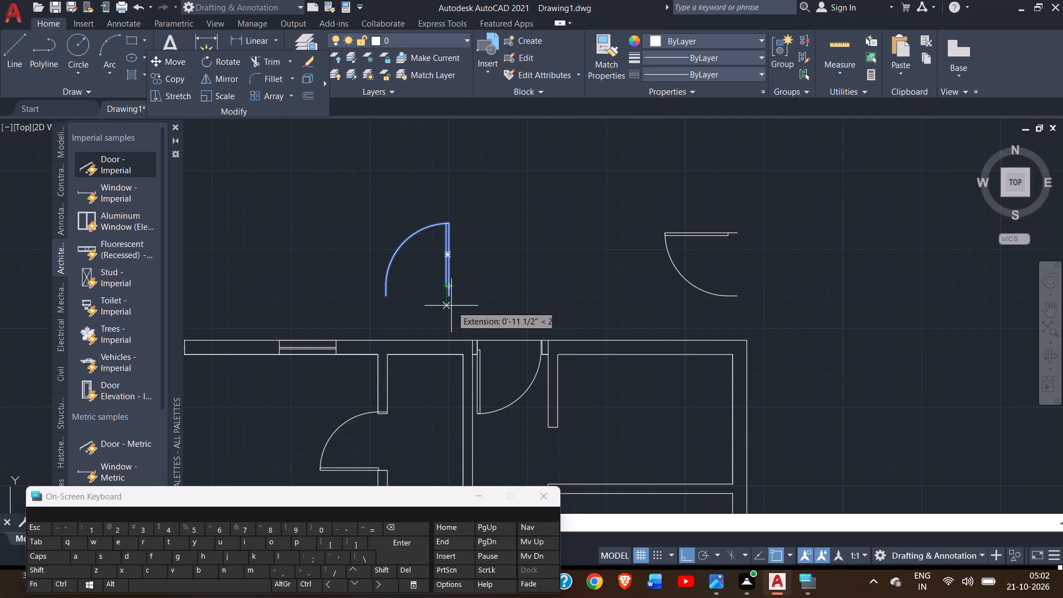
scroll(451, 306, "down", 2, "ctrl")
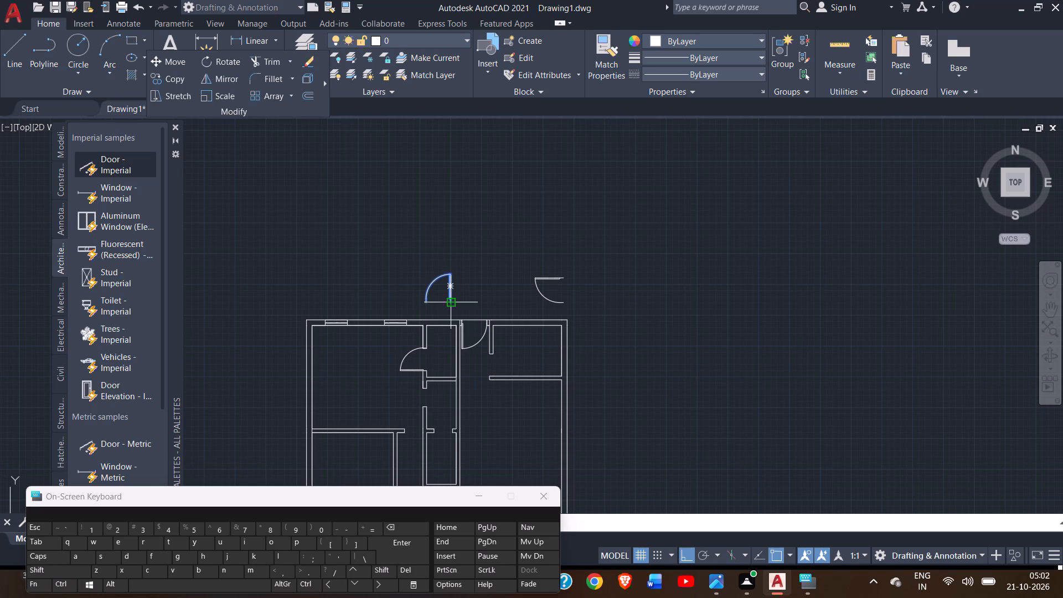
left_click_drag(451, 306, 425, 344)
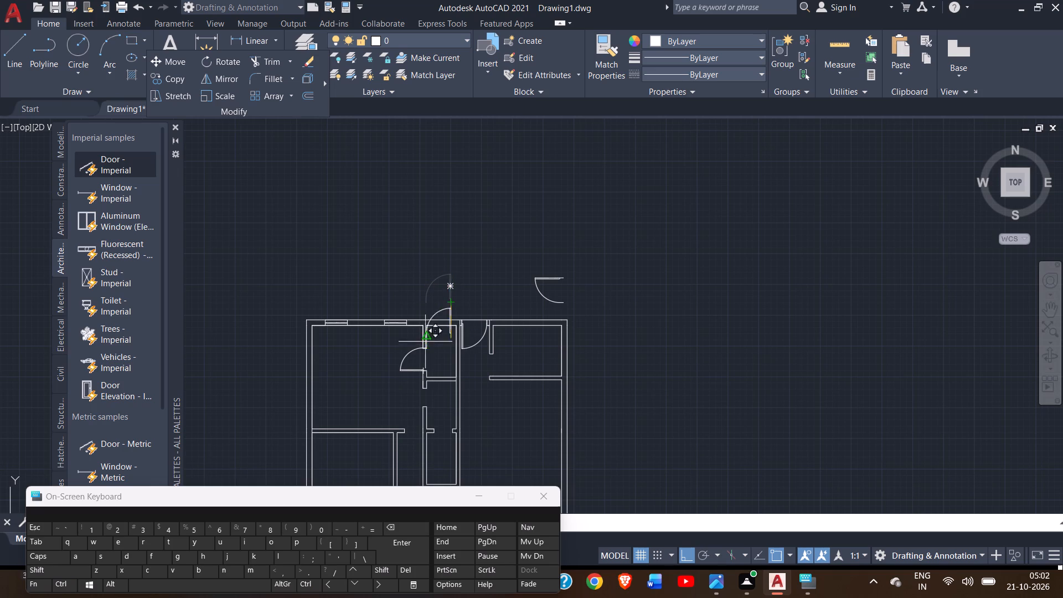
left_click_drag(425, 344, 422, 430)
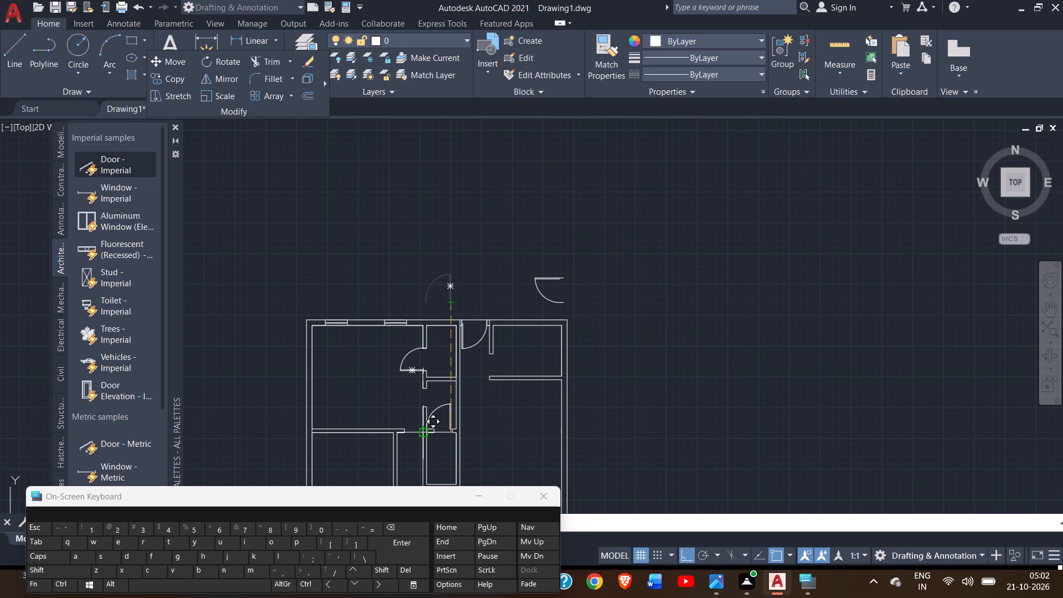
left_click(423, 435)
left_click(423, 435)
scroll(423, 435, "up", 2, "ctrl")
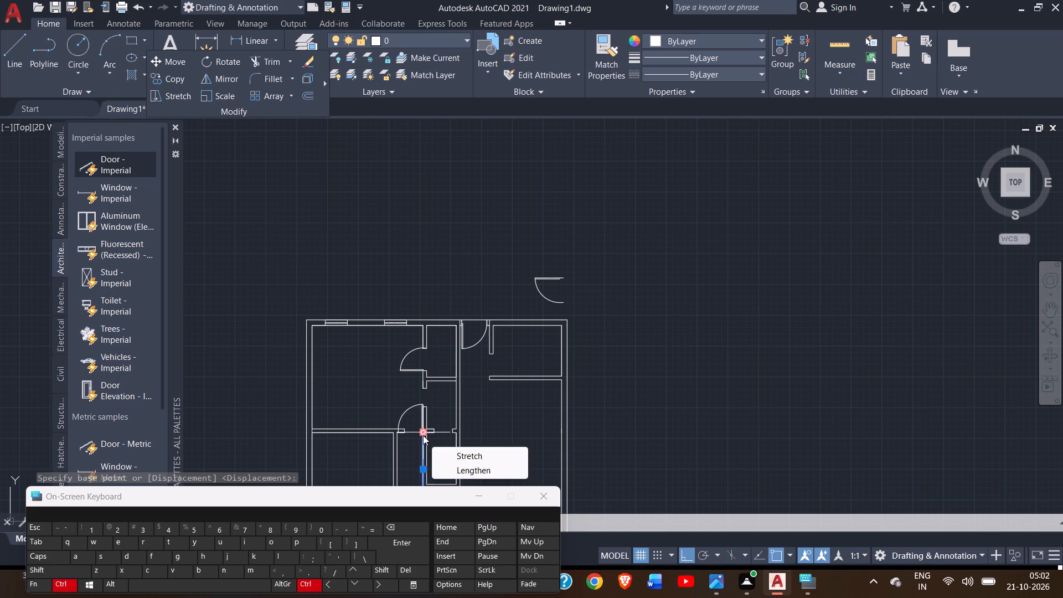
scroll(423, 435, "up", 2, "ctrl")
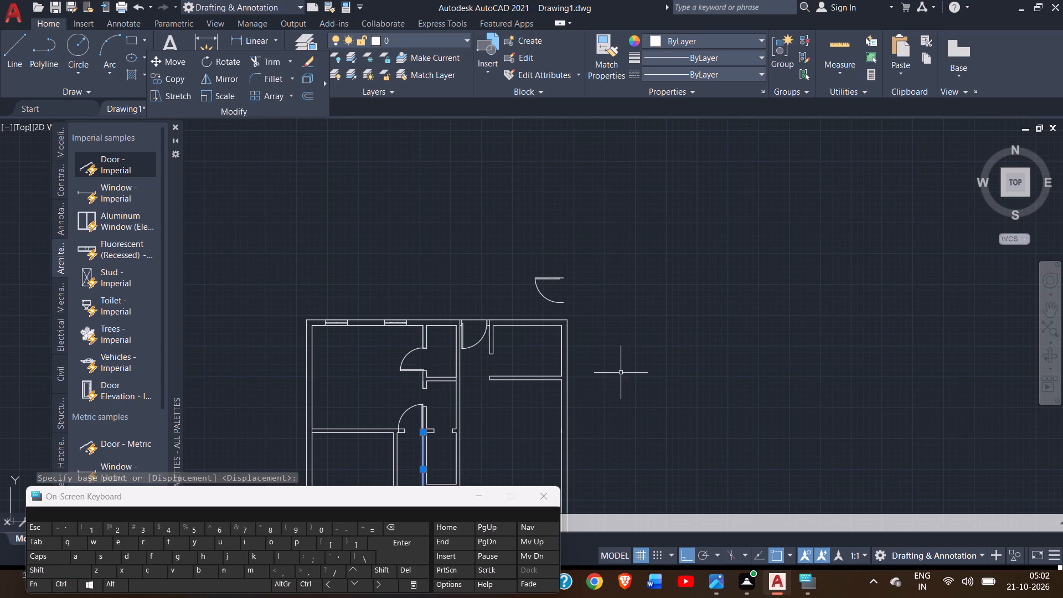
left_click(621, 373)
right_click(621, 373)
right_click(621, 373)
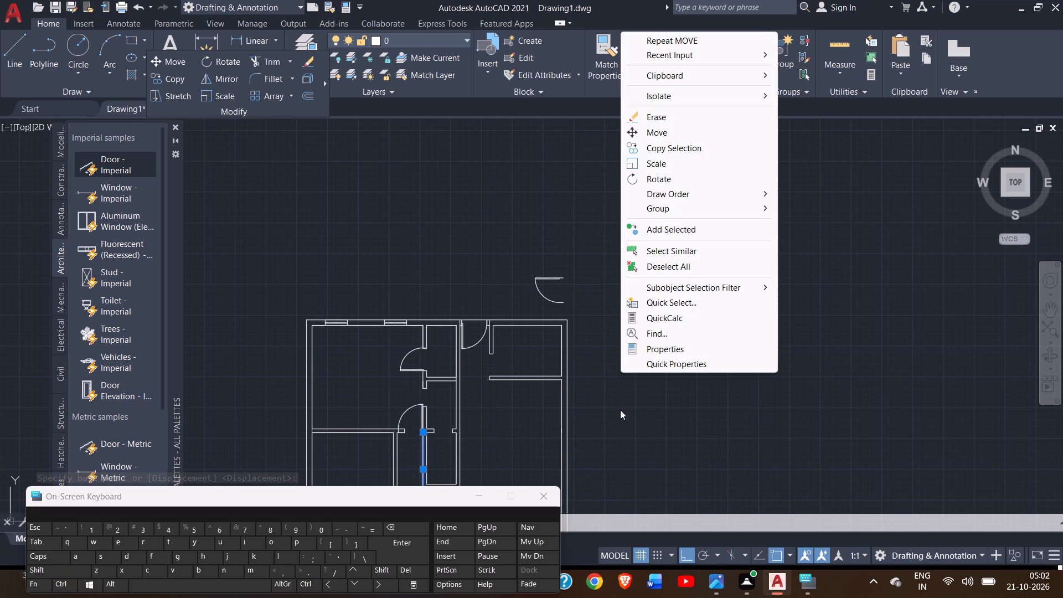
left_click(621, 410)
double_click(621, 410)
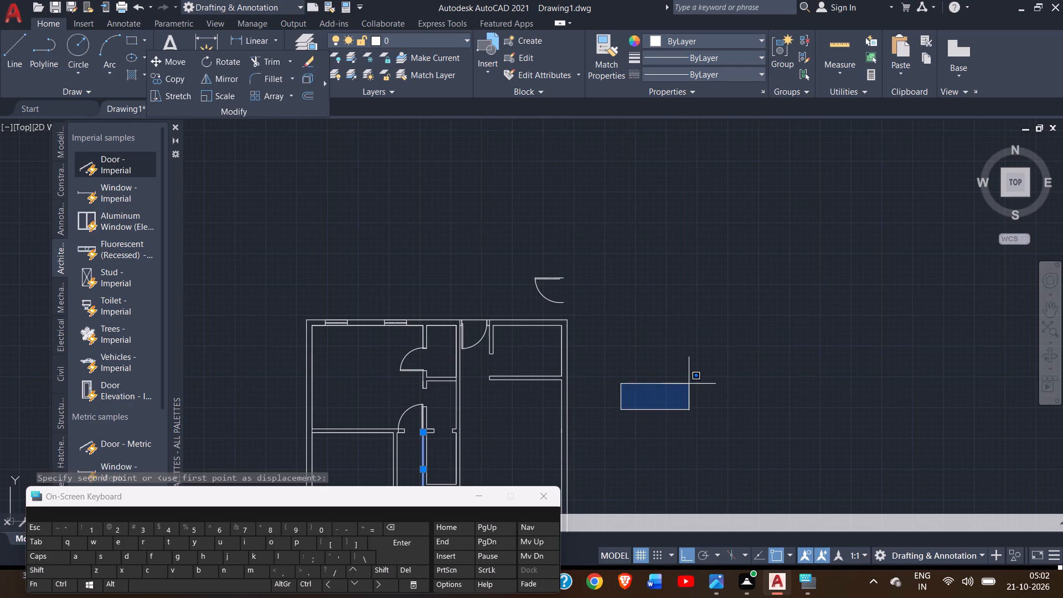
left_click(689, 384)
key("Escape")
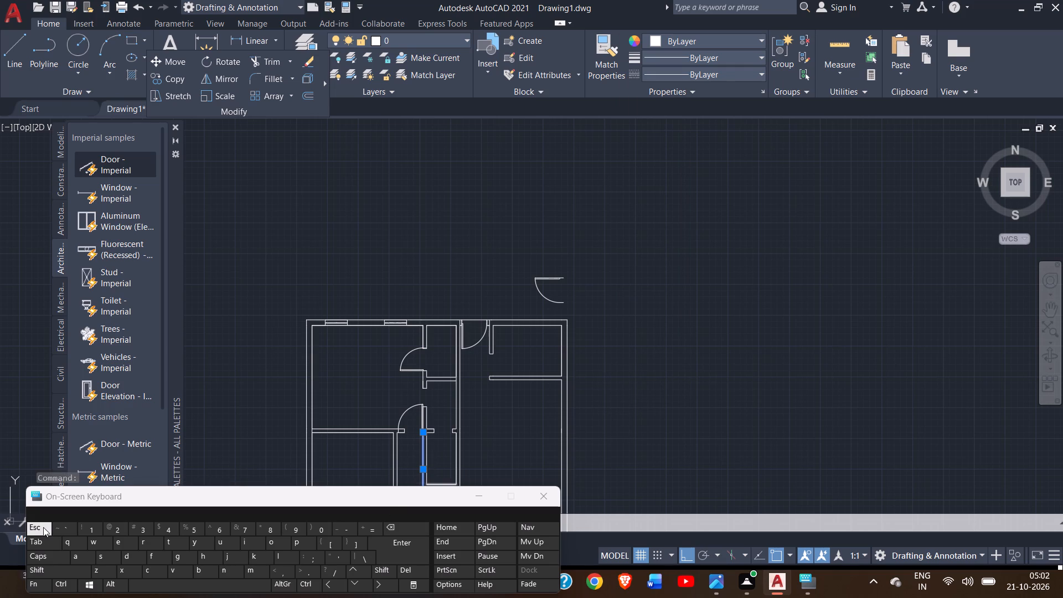
Scale the door at the upper left room's bottom wall about its hinge side's lower end, shrinking it to fit the opening.
scroll(424, 411, "up", 1, "ctrl")
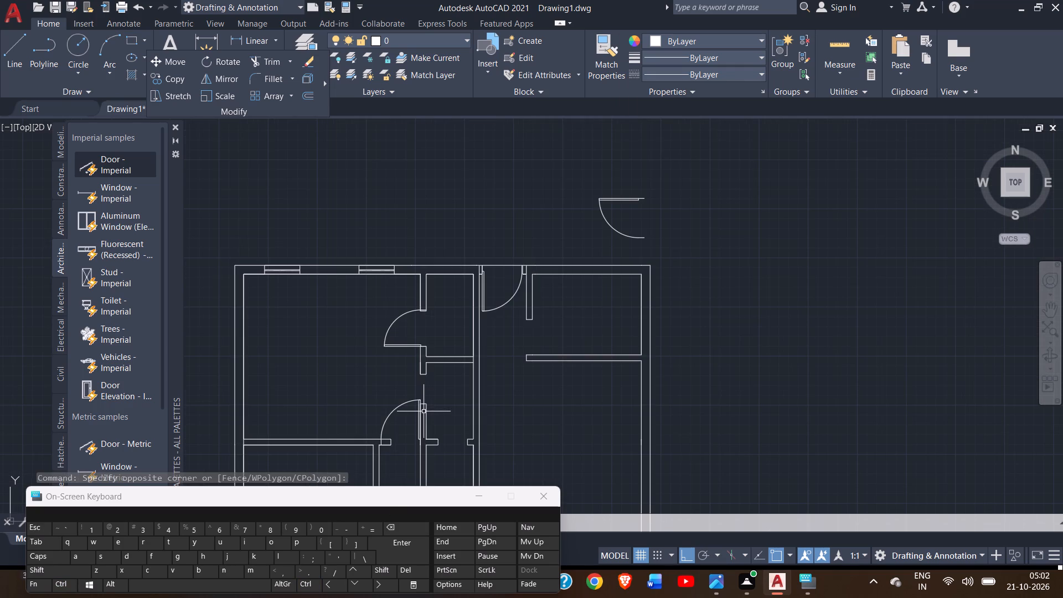
left_click(385, 419)
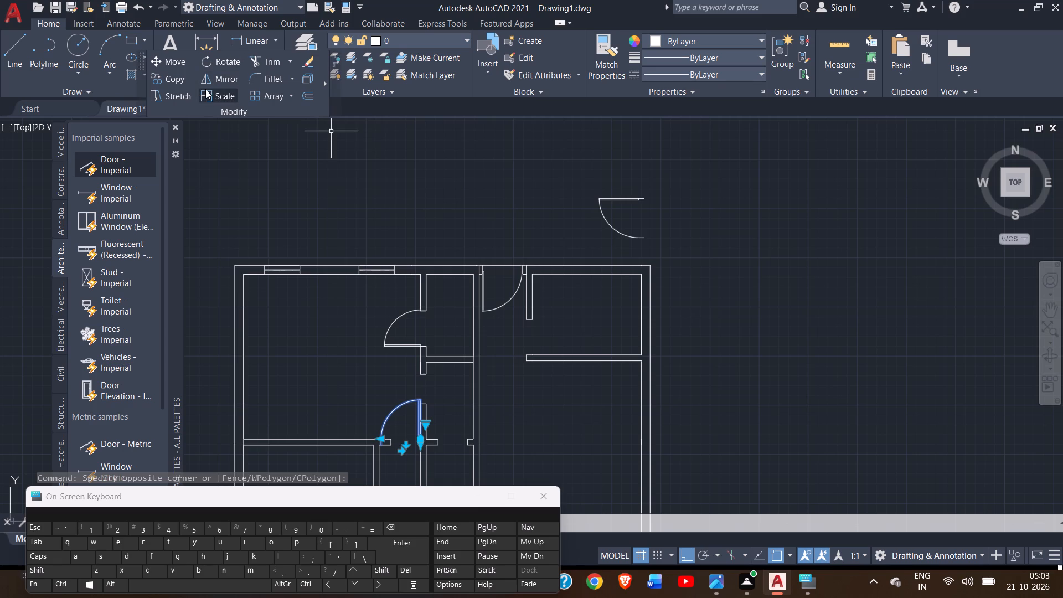
left_click(205, 92)
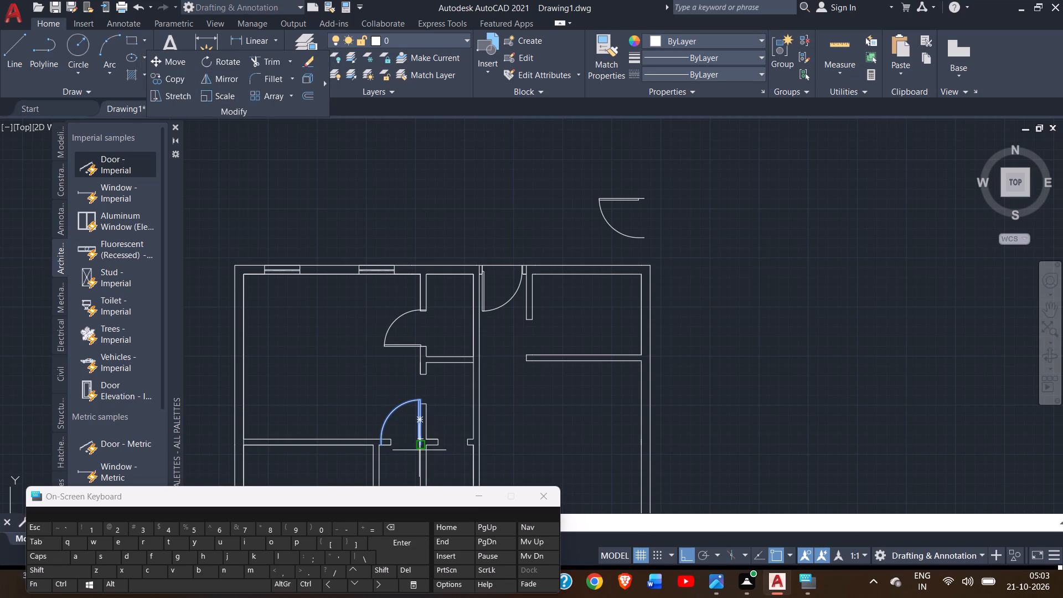
left_click_drag(419, 448, 399, 447)
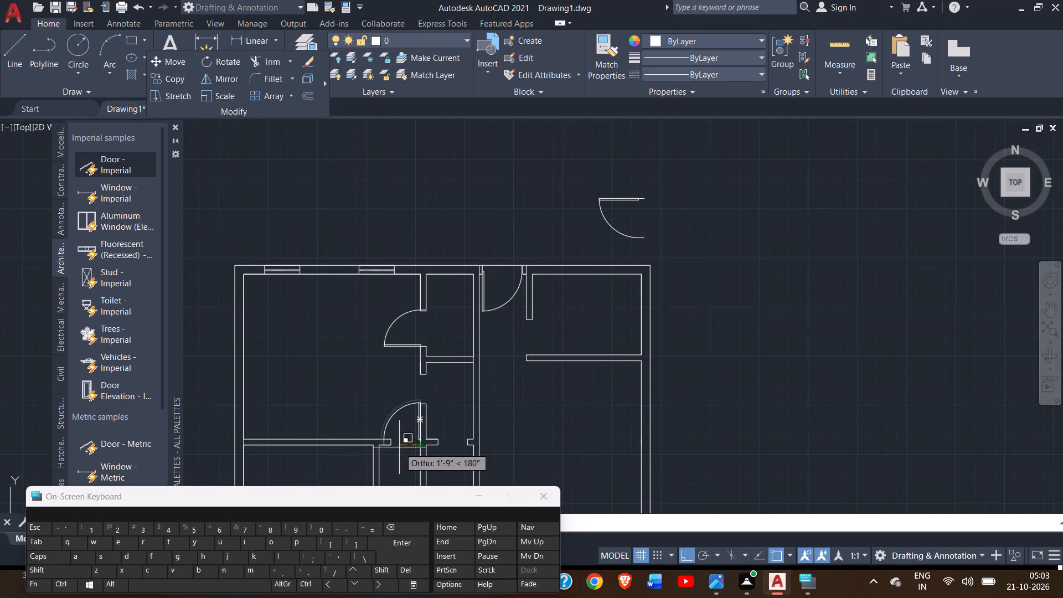
left_click_drag(399, 447, 404, 452)
left_click(404, 452)
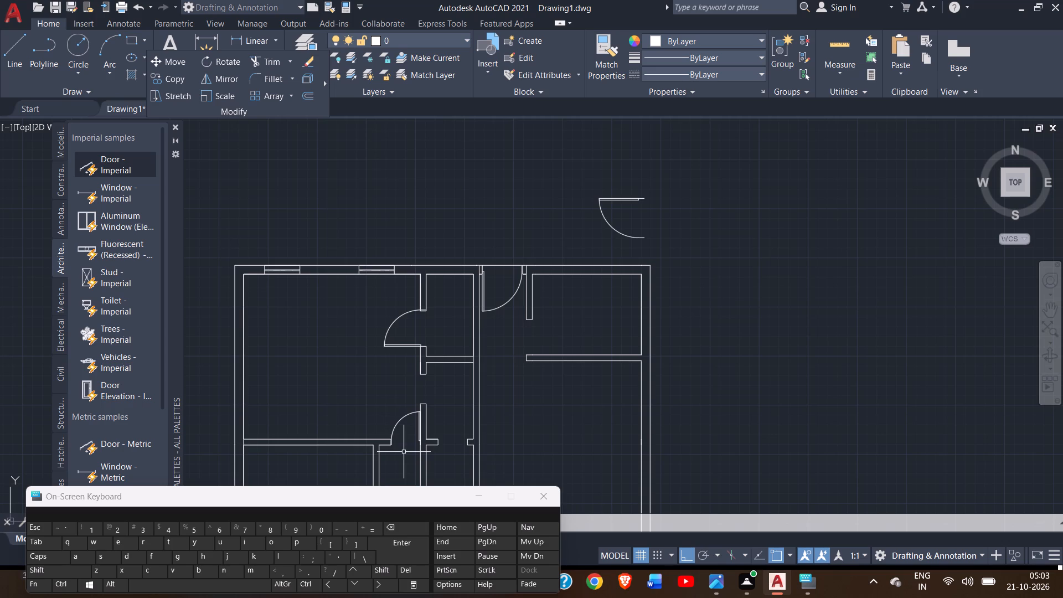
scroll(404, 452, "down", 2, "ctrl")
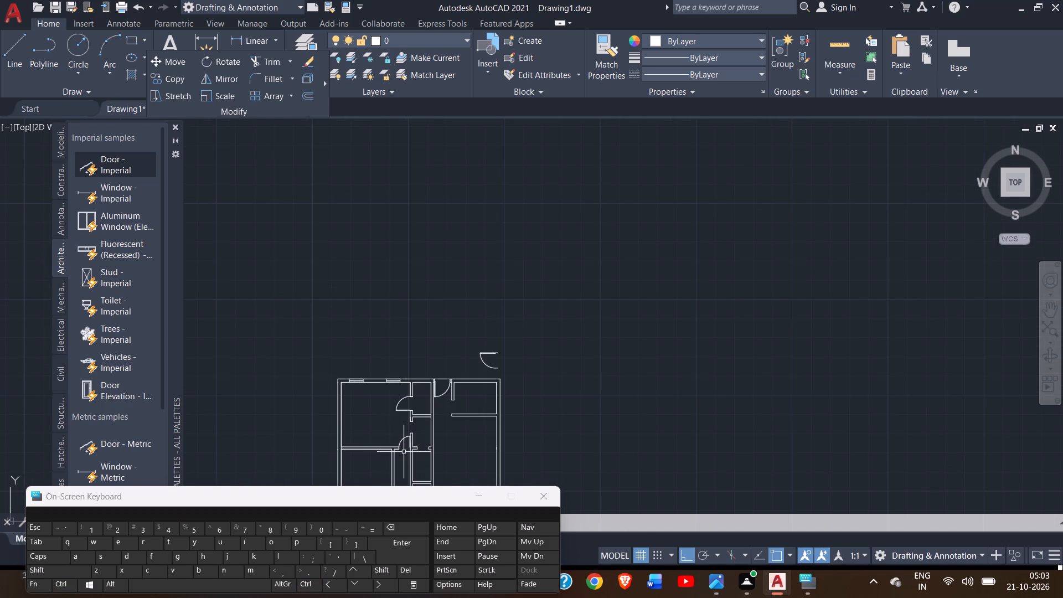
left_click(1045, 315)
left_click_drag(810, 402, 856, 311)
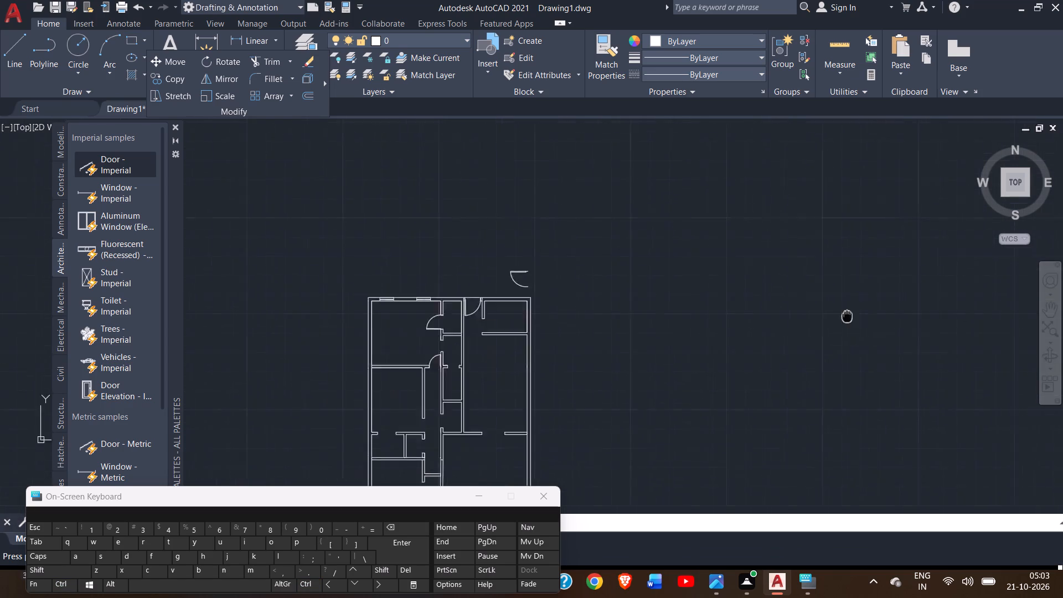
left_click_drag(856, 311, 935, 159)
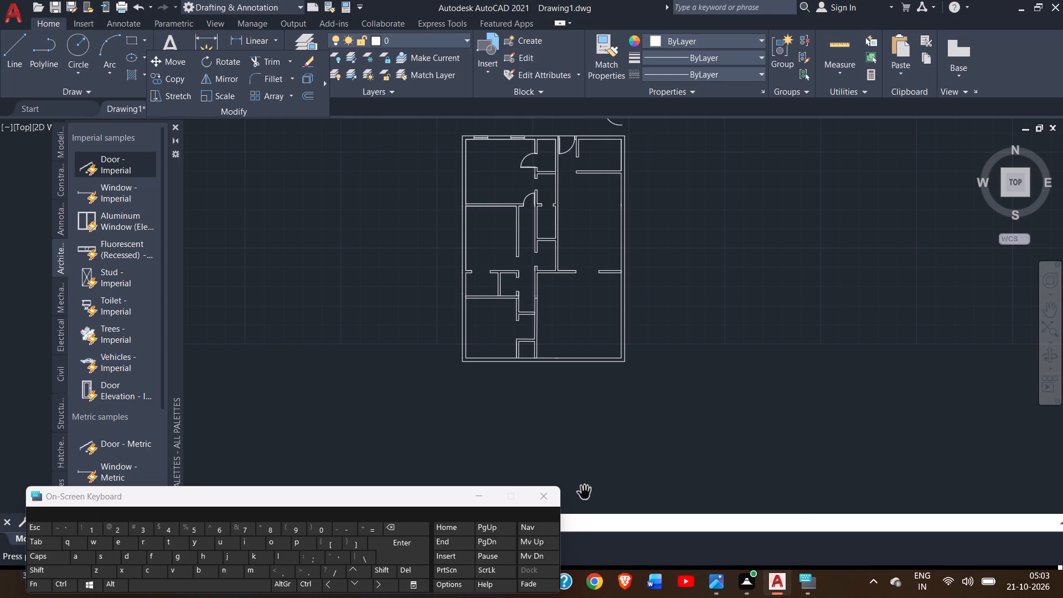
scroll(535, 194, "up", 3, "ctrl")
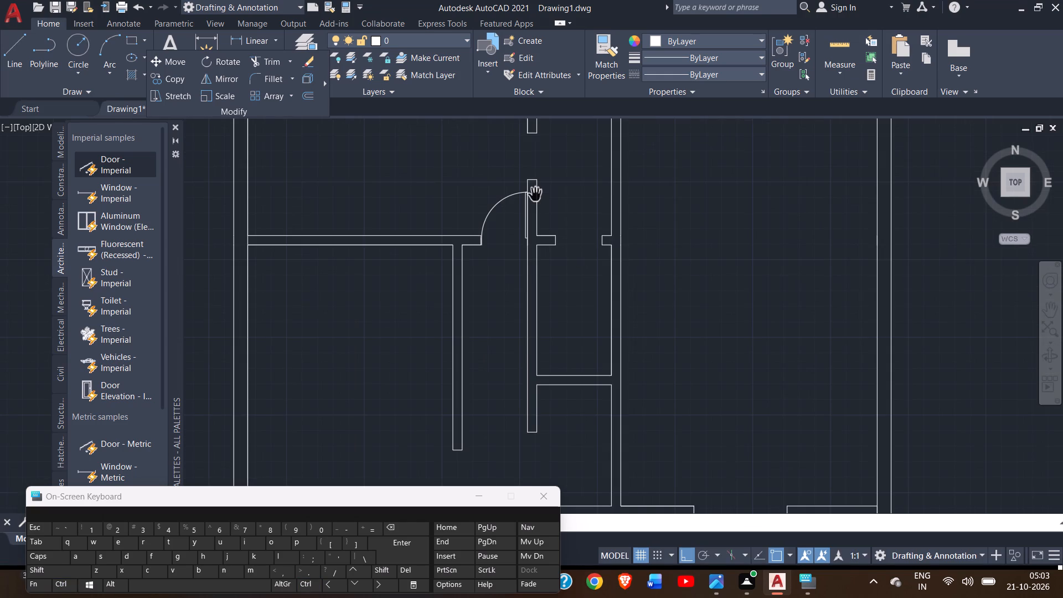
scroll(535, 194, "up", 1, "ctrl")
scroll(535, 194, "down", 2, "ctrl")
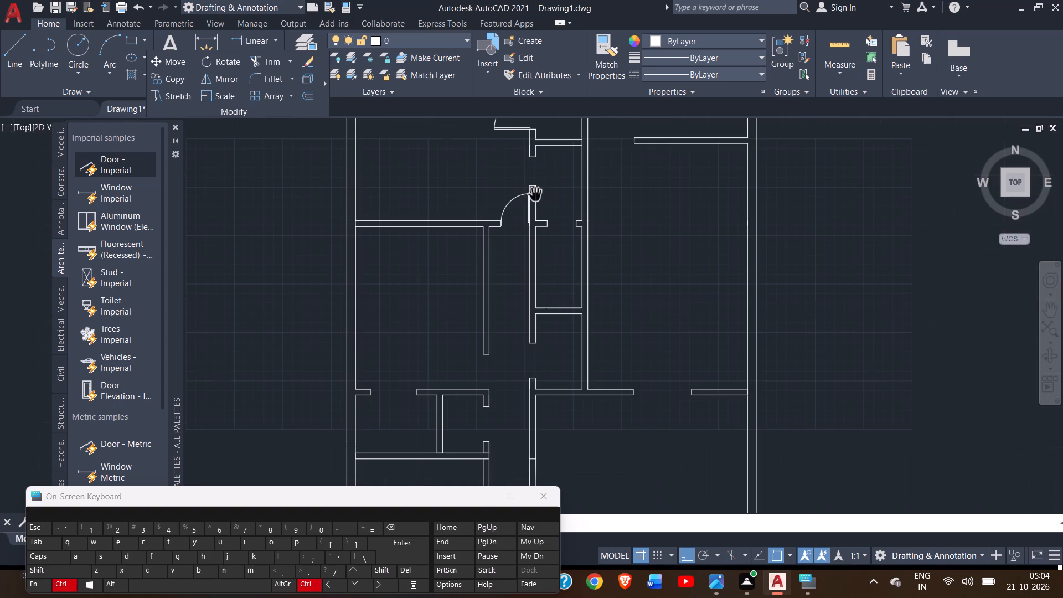
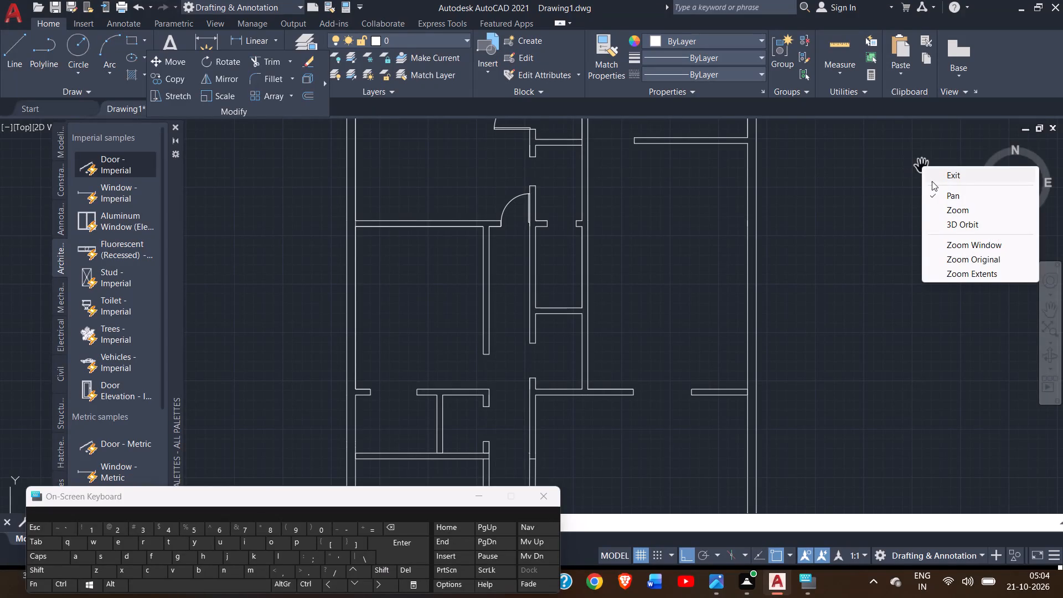
Copy the corridor-end door from its hinge corner into the adjacent opening of the narrow room beside it.
left_click(932, 181)
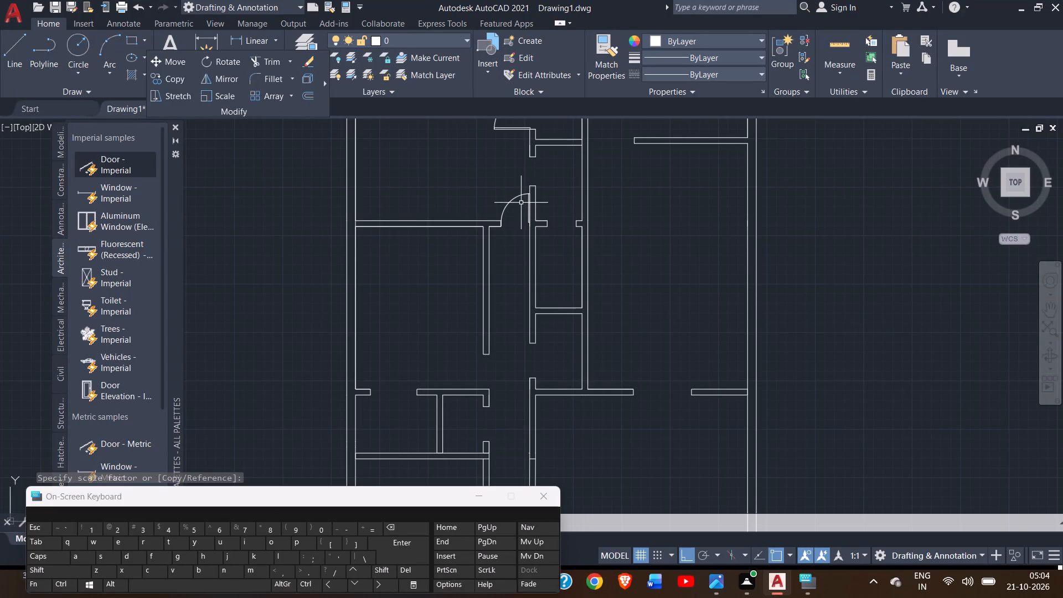
left_click(512, 201)
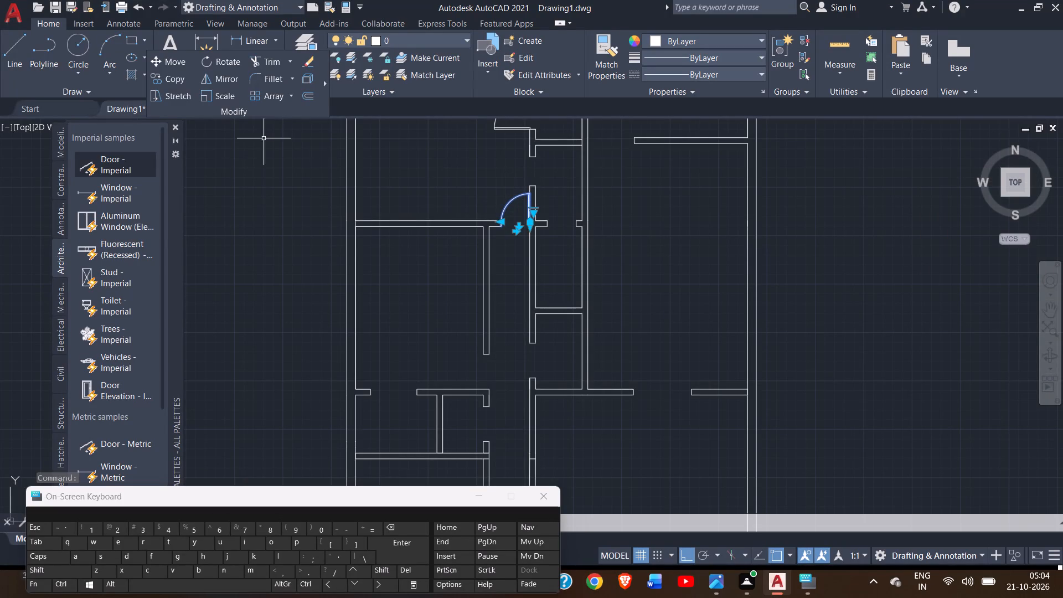
left_click(158, 77)
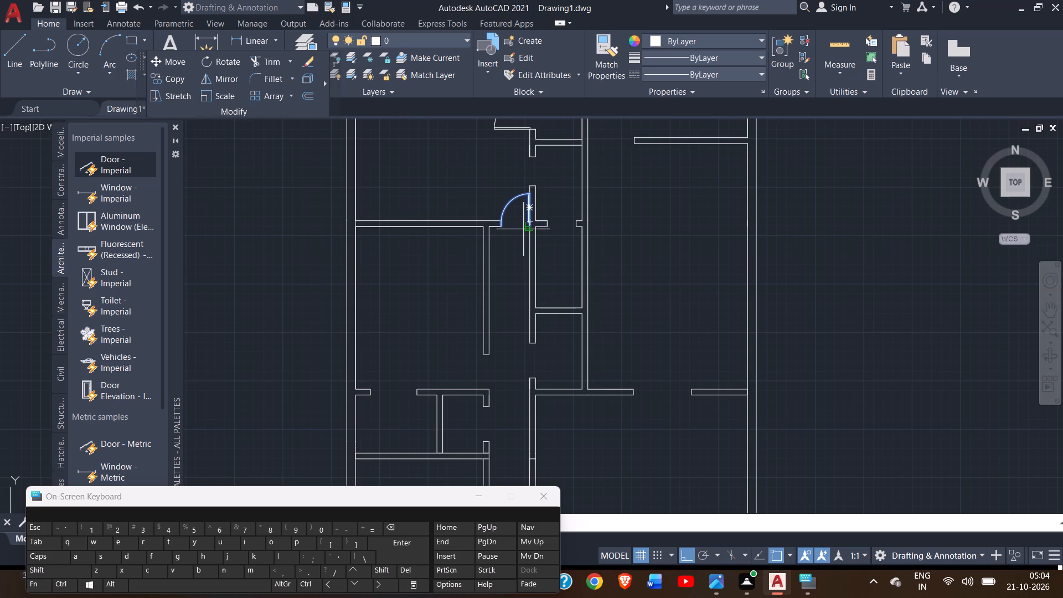
left_click(527, 229)
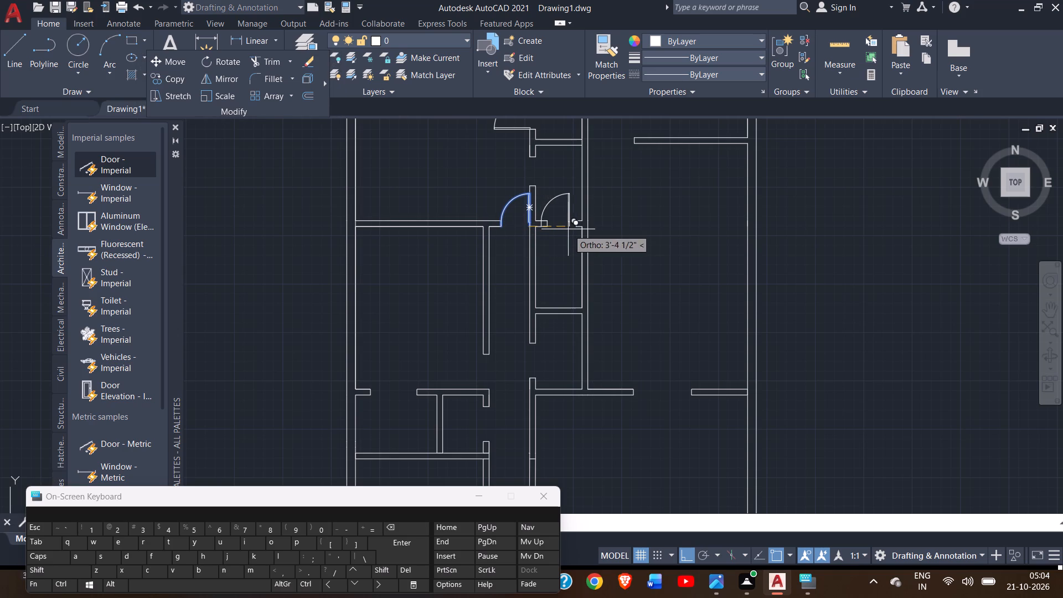
left_click(575, 229)
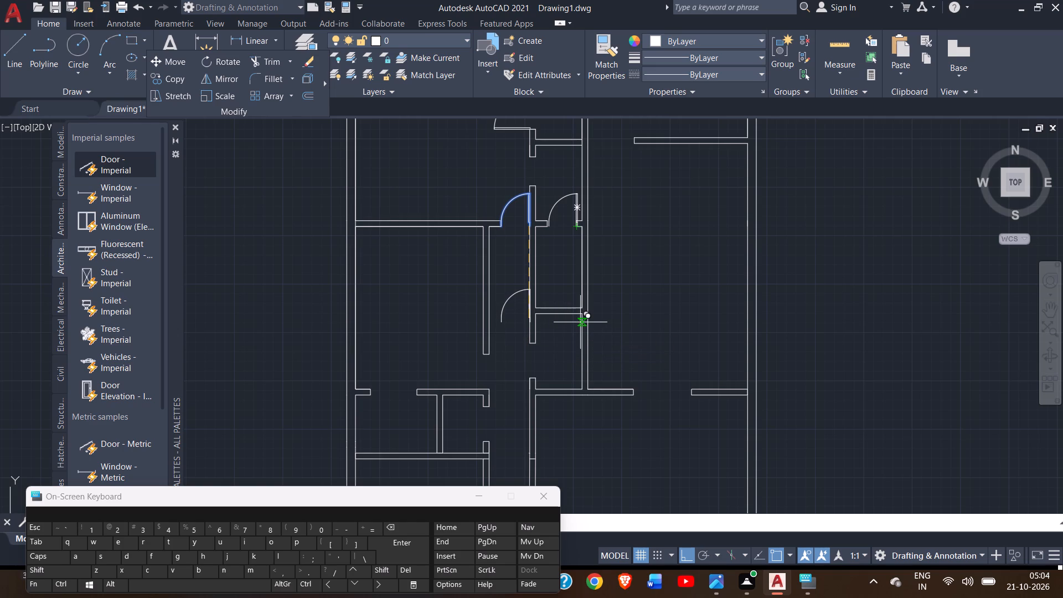
right_click(611, 310)
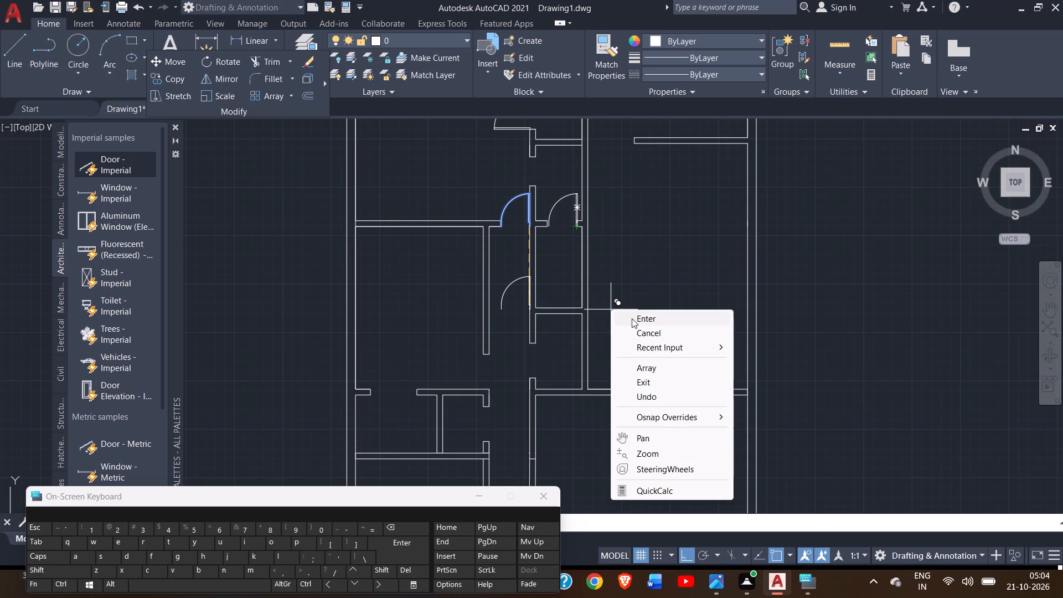
left_click(632, 318)
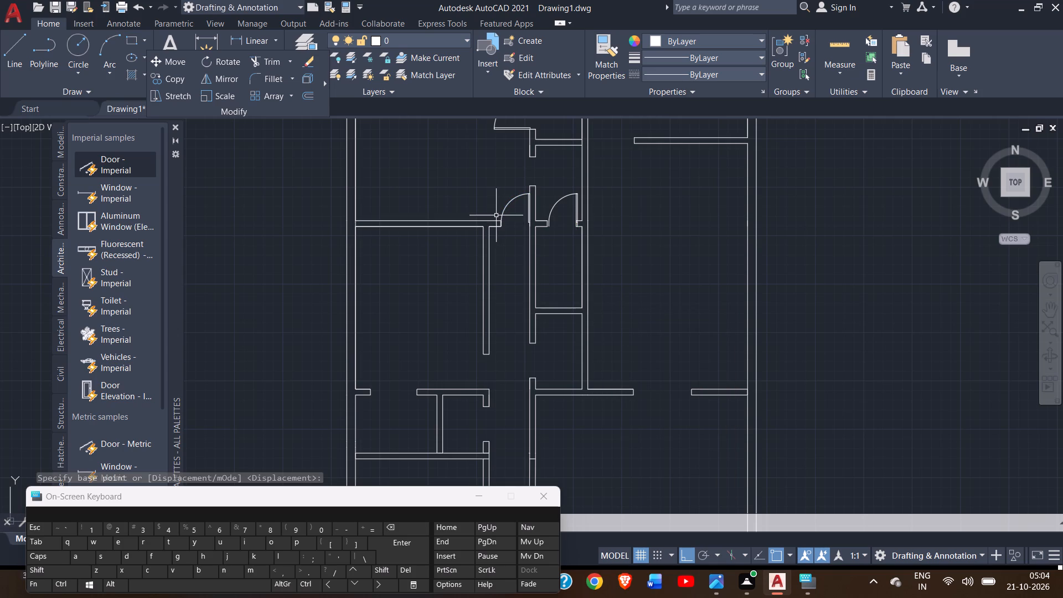
Flip the spare door above the floor plan horizontally so its leaf extends the opposite way.
scroll(496, 215, "down", 2, "ctrl")
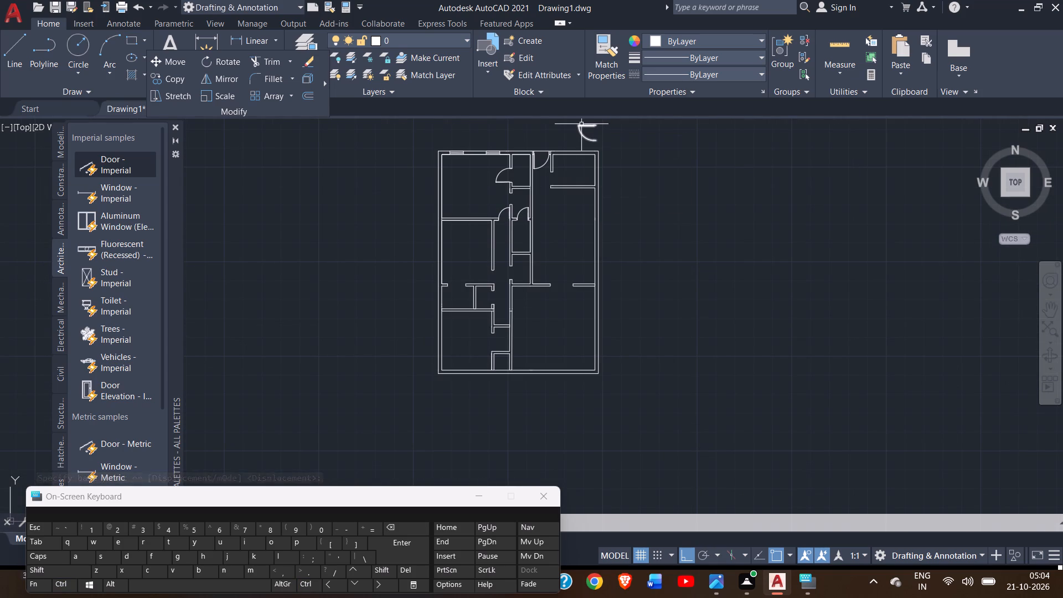
left_click(582, 124)
scroll(590, 125, "up", 3, "ctrl")
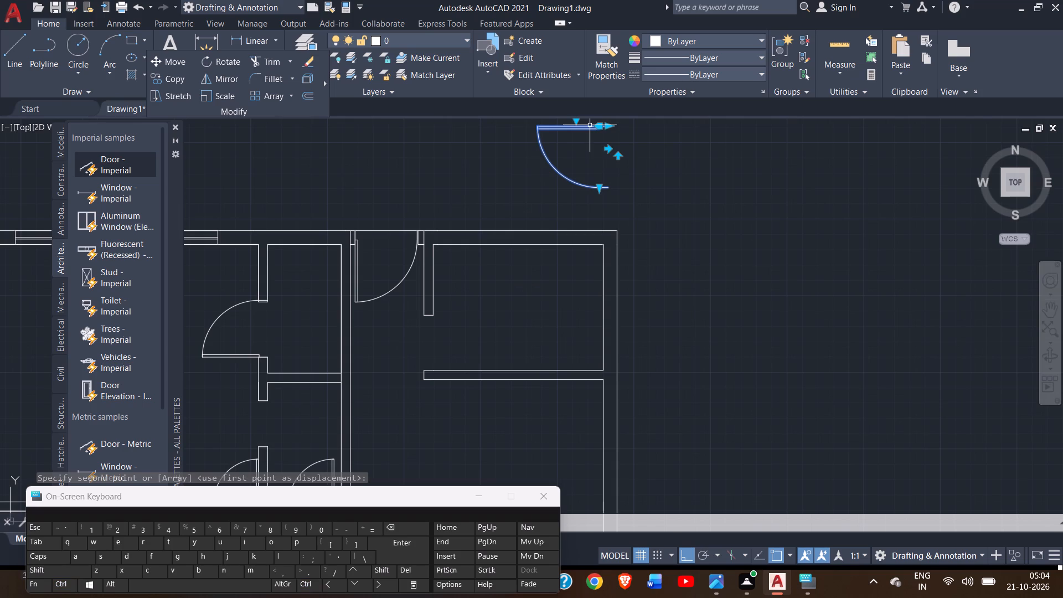
left_click(609, 152)
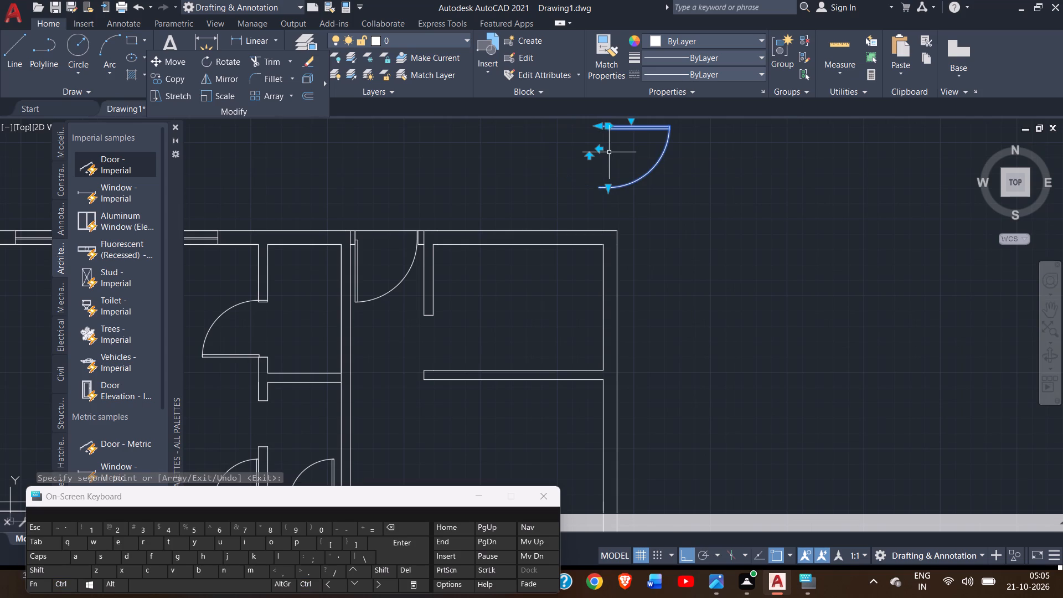
left_click(543, 152)
right_click(543, 152)
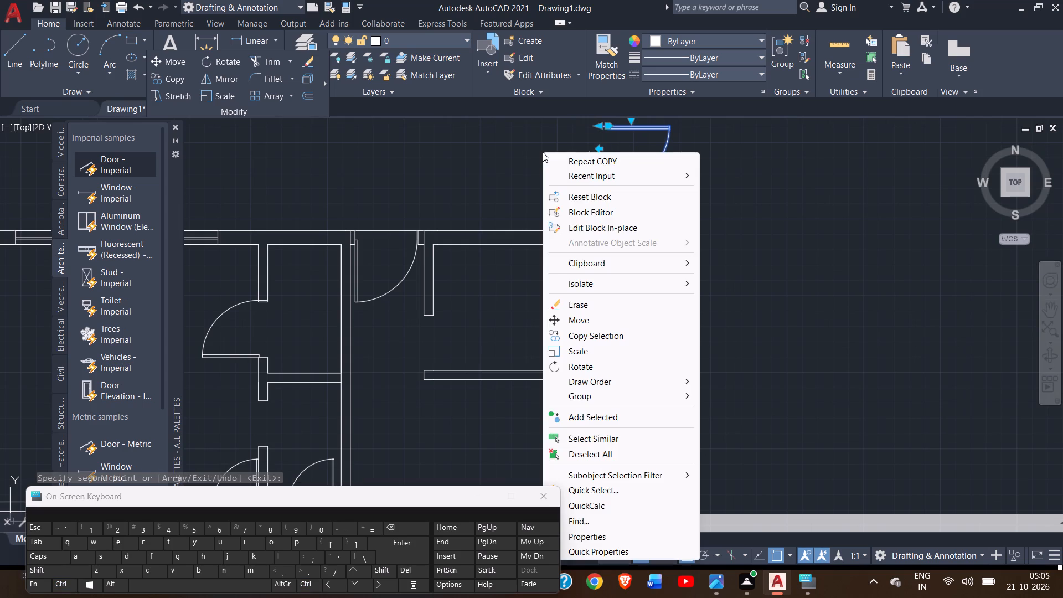
double_click(497, 171)
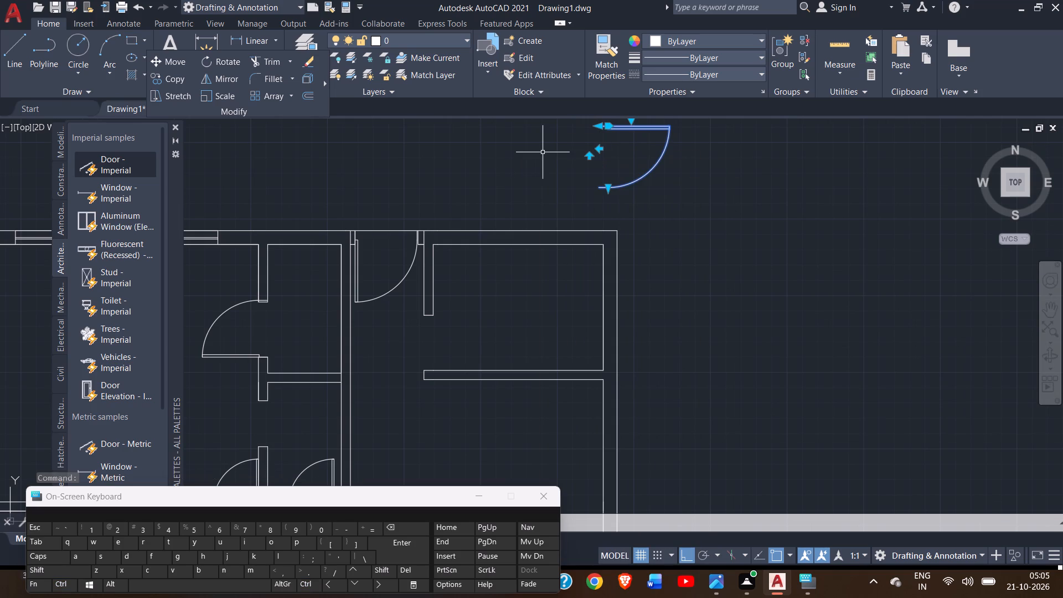
Copy the flipped spare door from its hinge corner to the wall end at the small central room's opening.
scroll(497, 171, "down", 2, "ctrl")
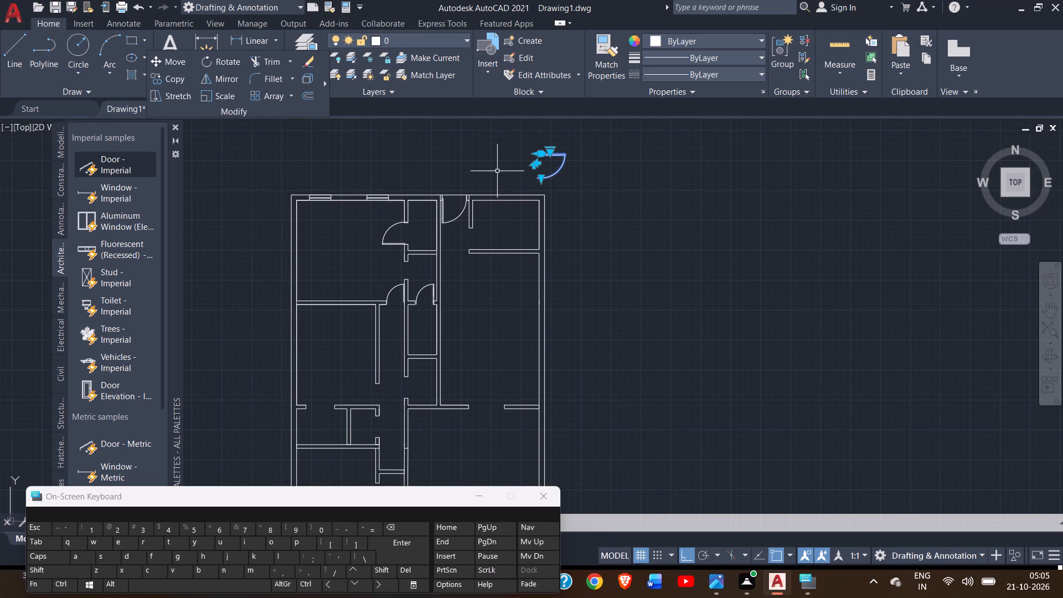
left_click(171, 76)
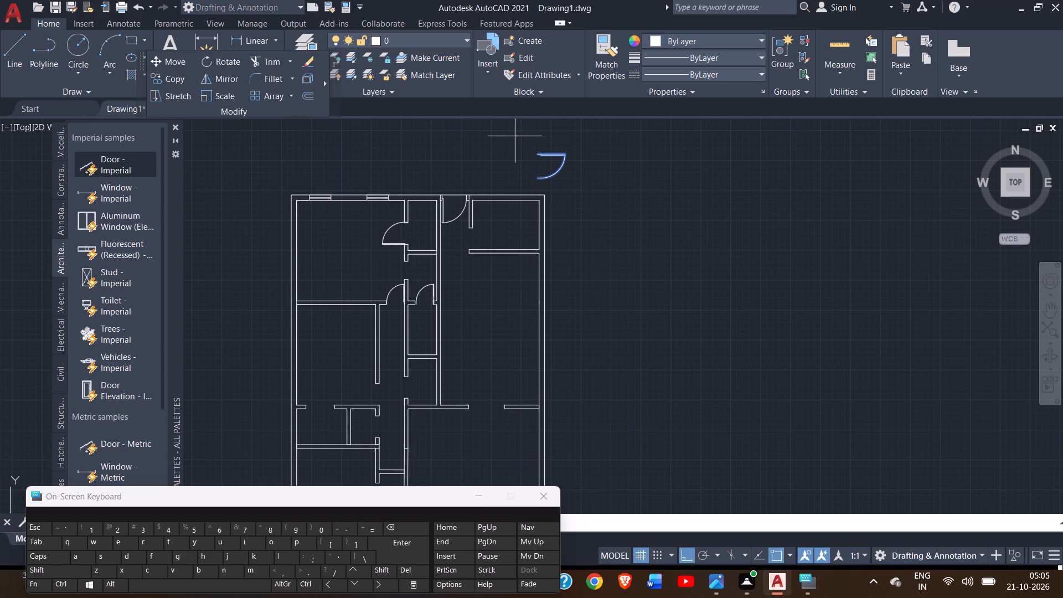
left_click(534, 157)
left_click(401, 377)
right_click(401, 377)
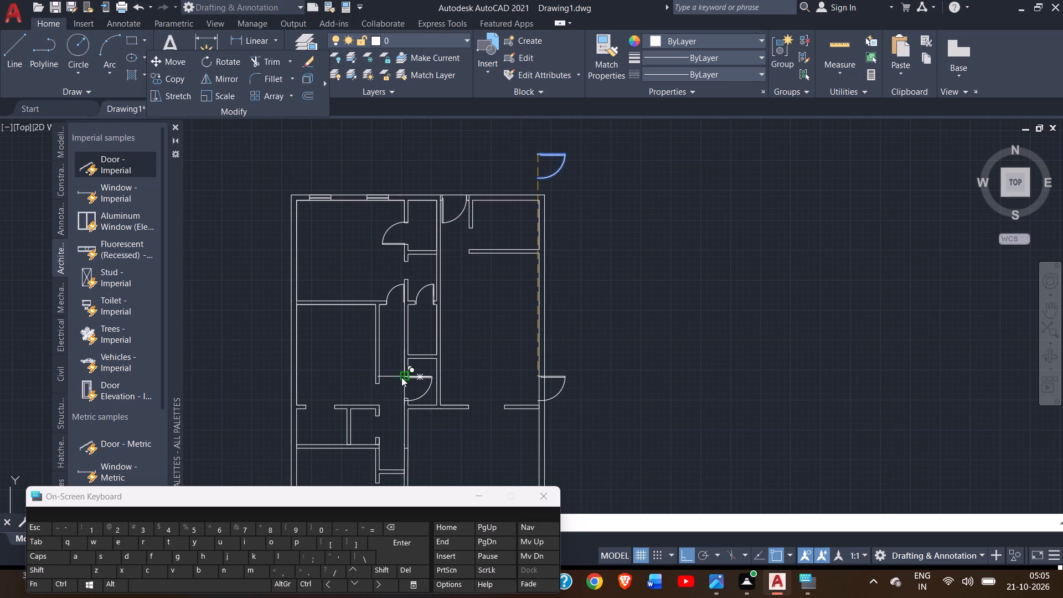
left_click(441, 197)
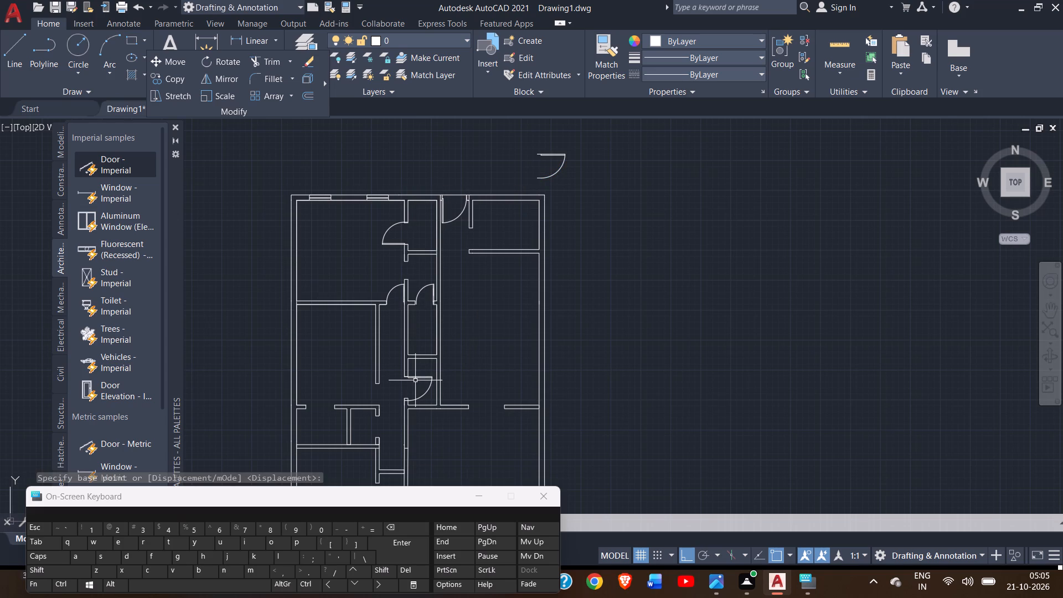
Scale the copied door at the small central room down from its hinge corner to fit the opening.
scroll(415, 380, "up", 2, "ctrl")
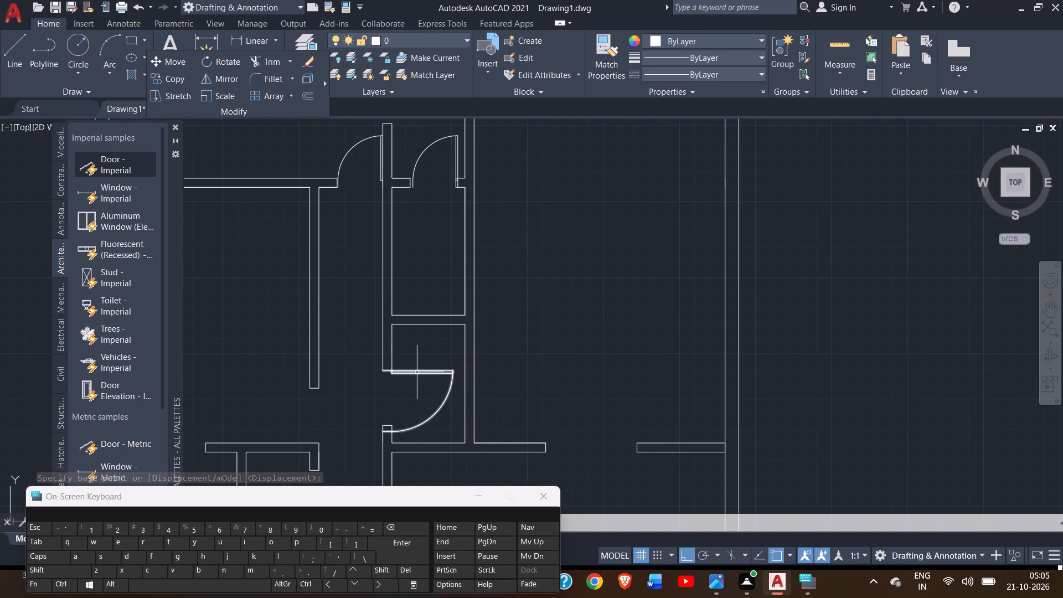
left_click(419, 373)
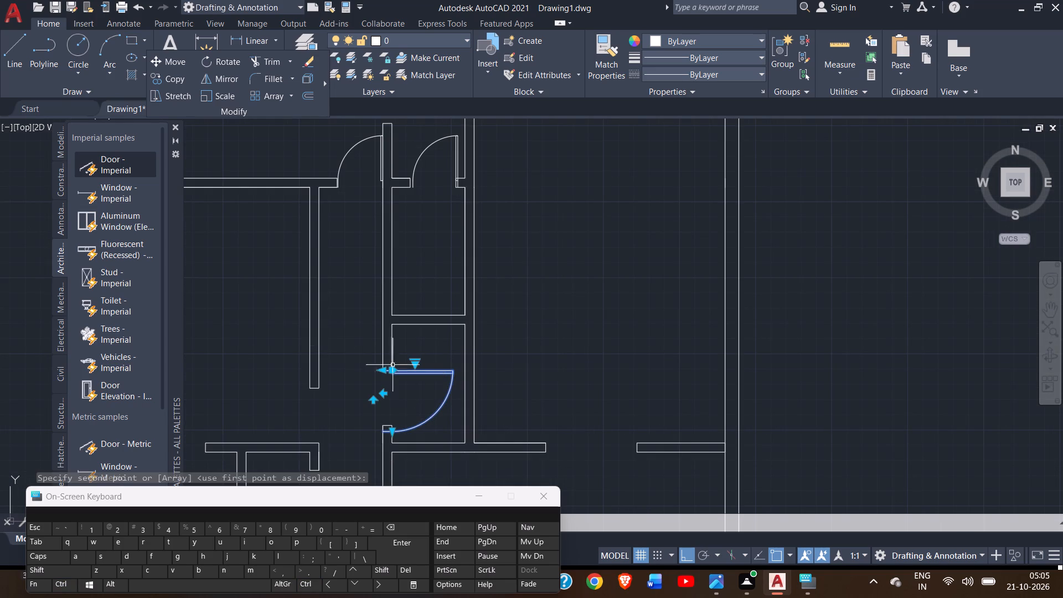
left_click(208, 91)
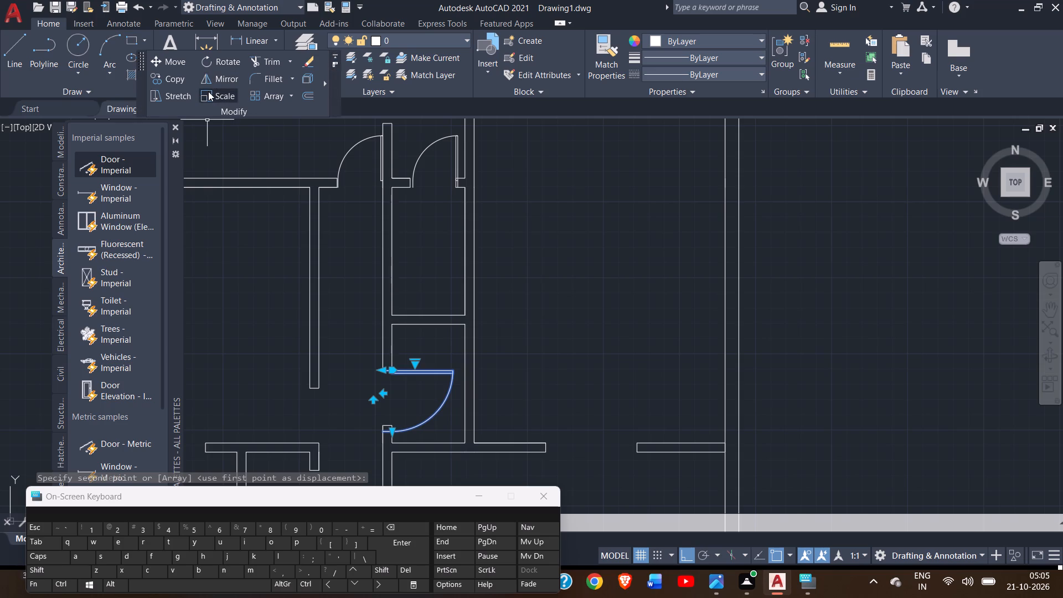
left_click(379, 370)
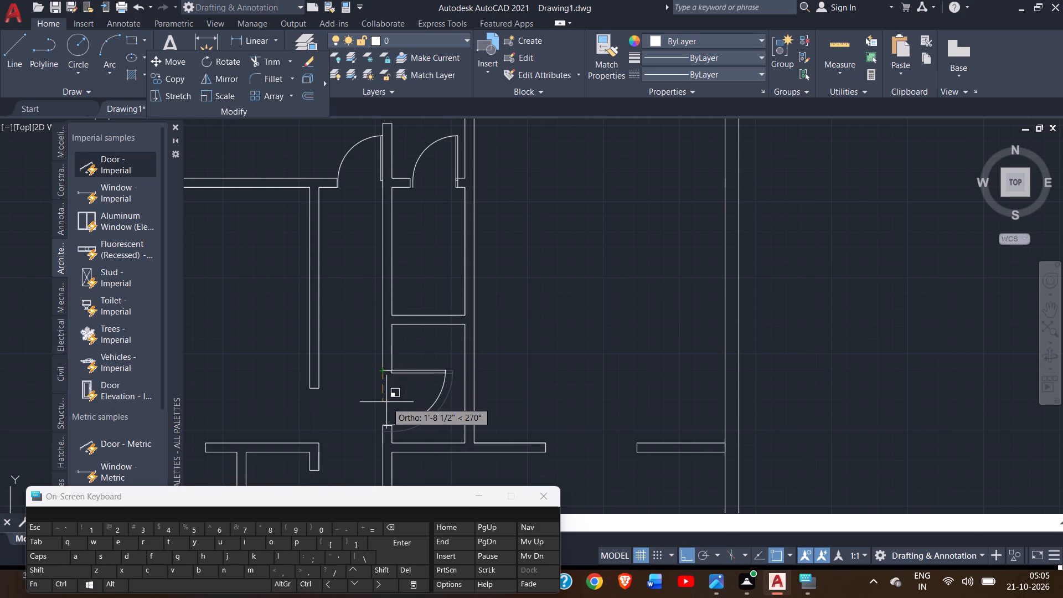
left_click(387, 402)
right_click(387, 402)
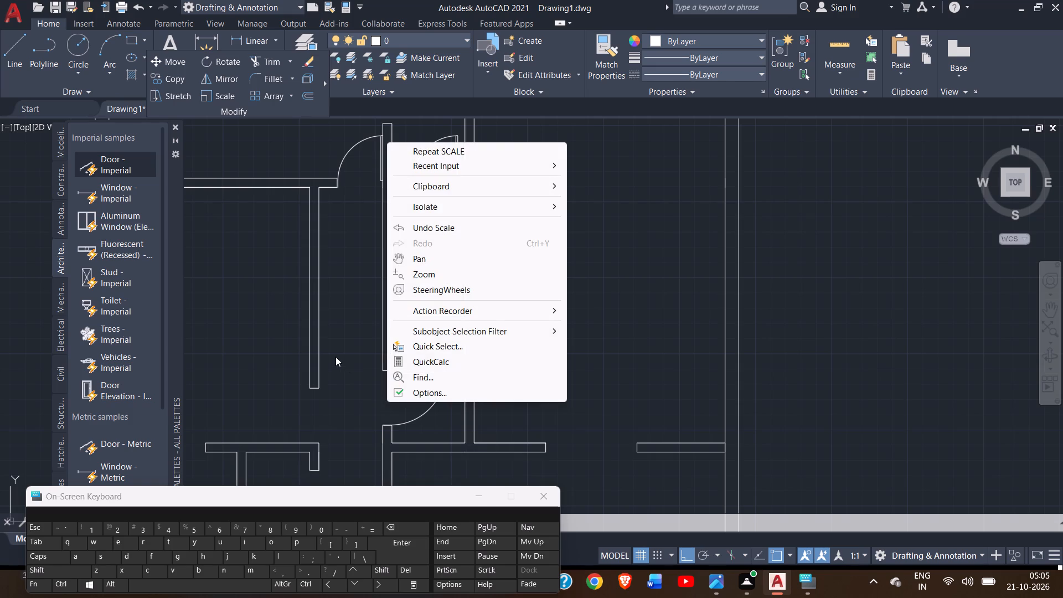
left_click(336, 354)
Flip the door of the closet beside the room with two windows so it swings into the closet.
scroll(338, 351, "down", 2, "ctrl")
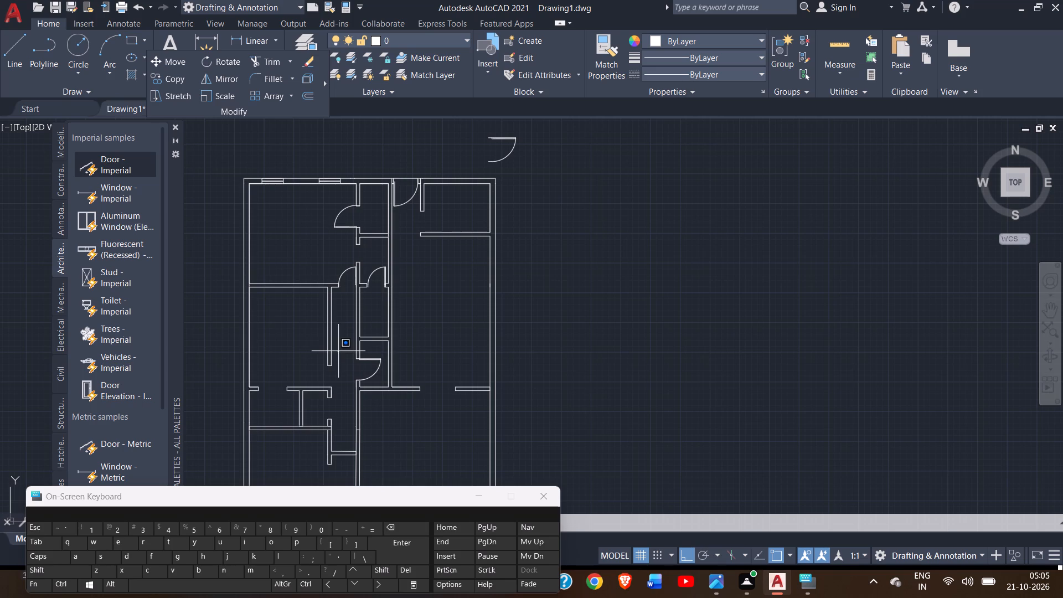
left_click(343, 327)
left_click(340, 228)
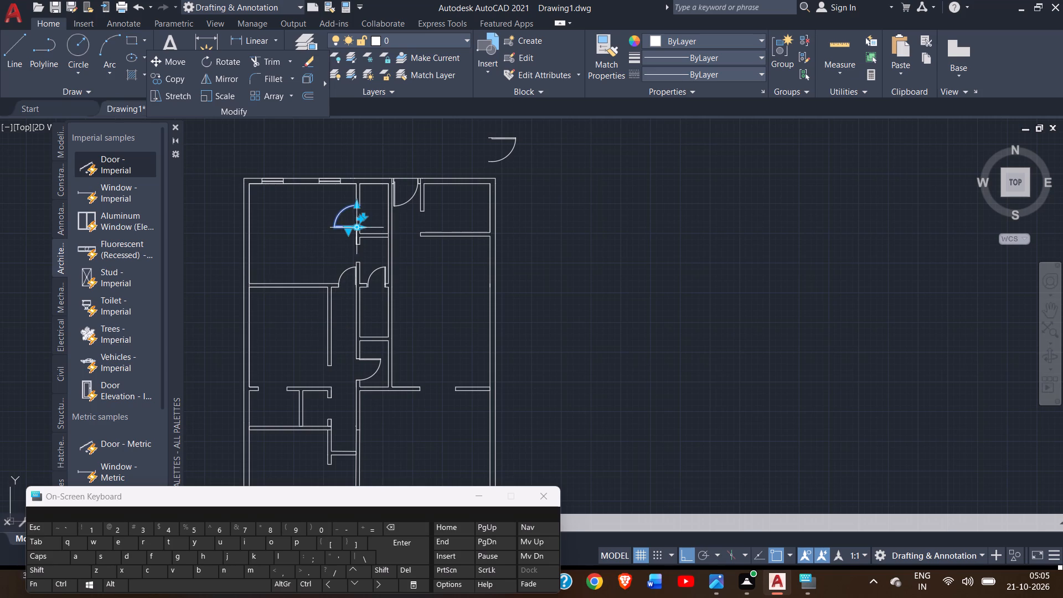
left_click(359, 221)
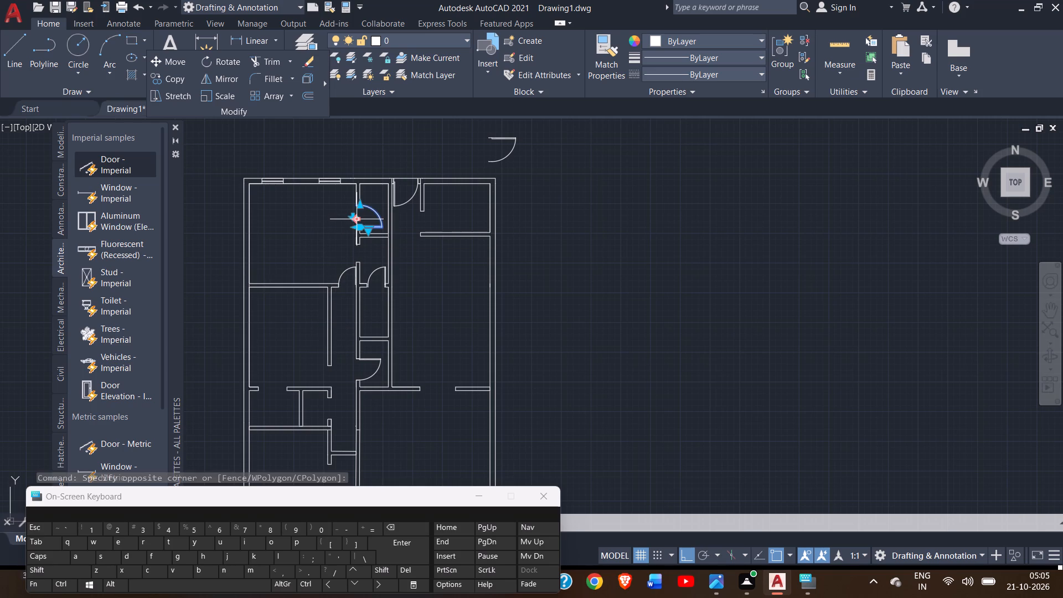
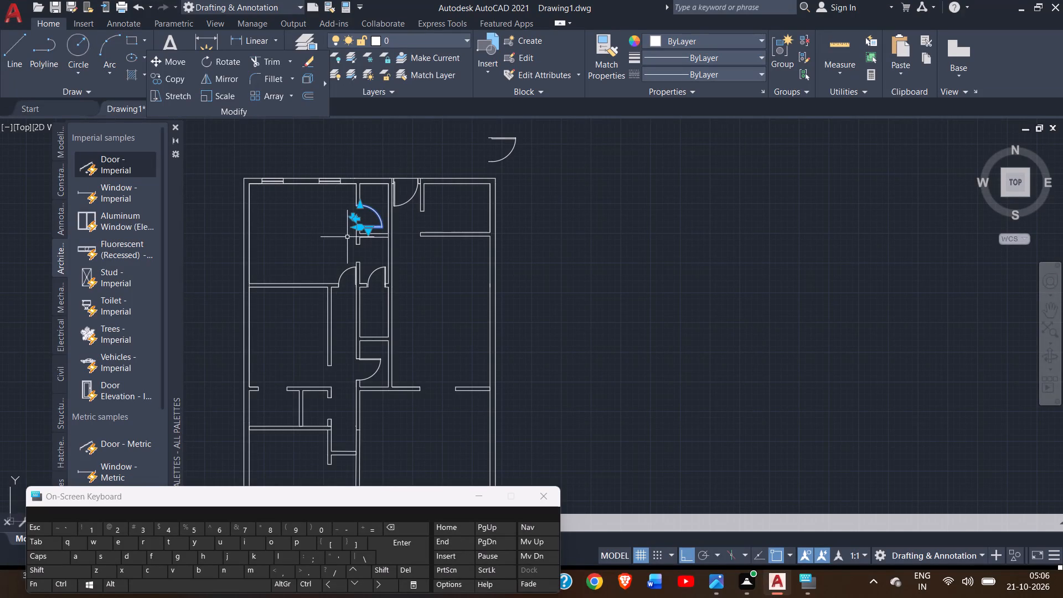
Copy the flipped closet door from its hinge corner to the wall end at the northeast room's opening.
left_click(169, 77)
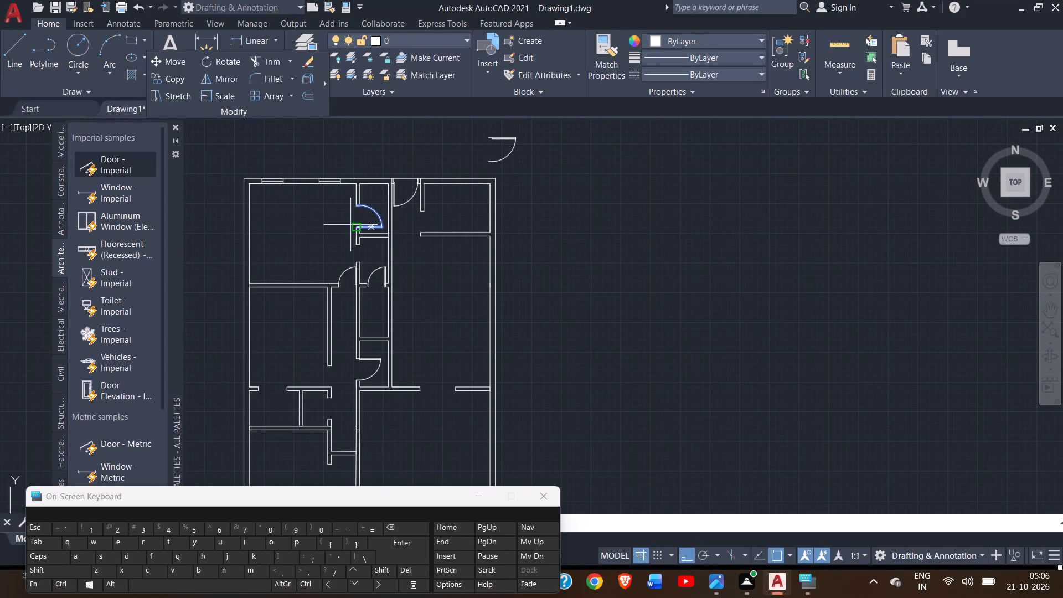
left_click(354, 226)
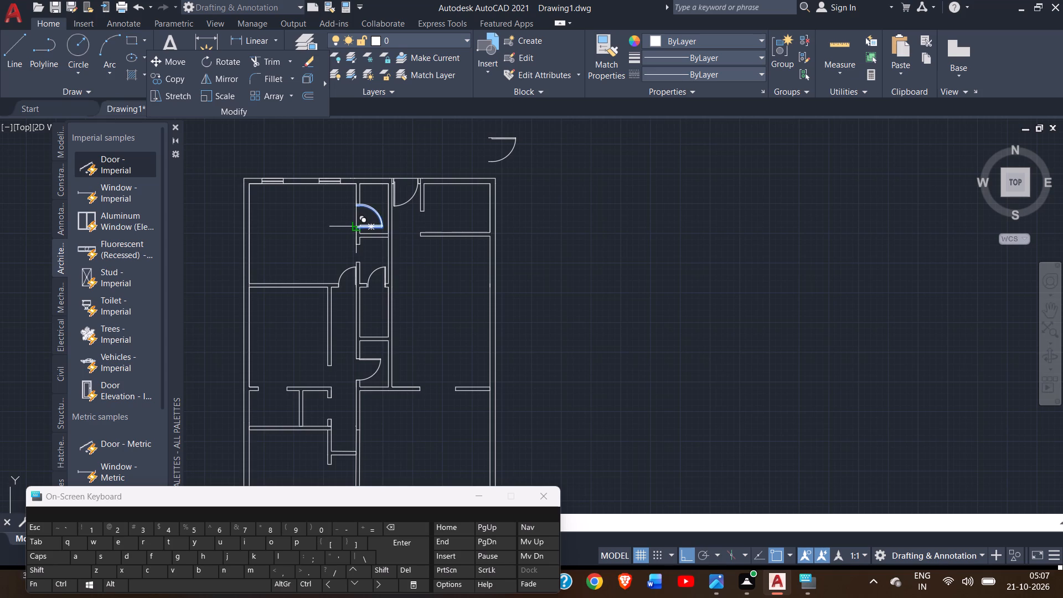
left_click(423, 234)
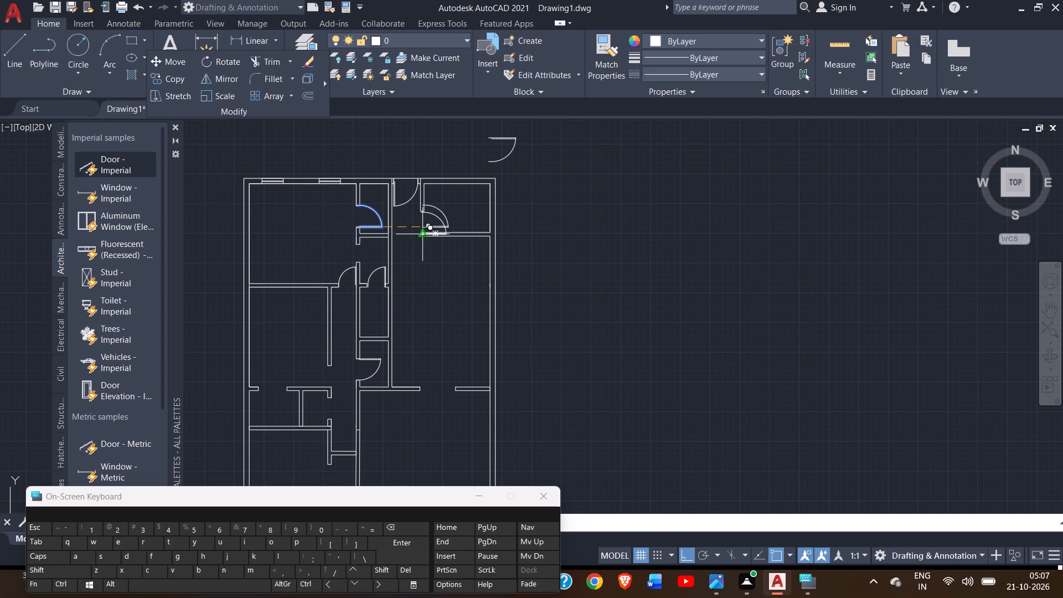
right_click(423, 234)
left_click(443, 244)
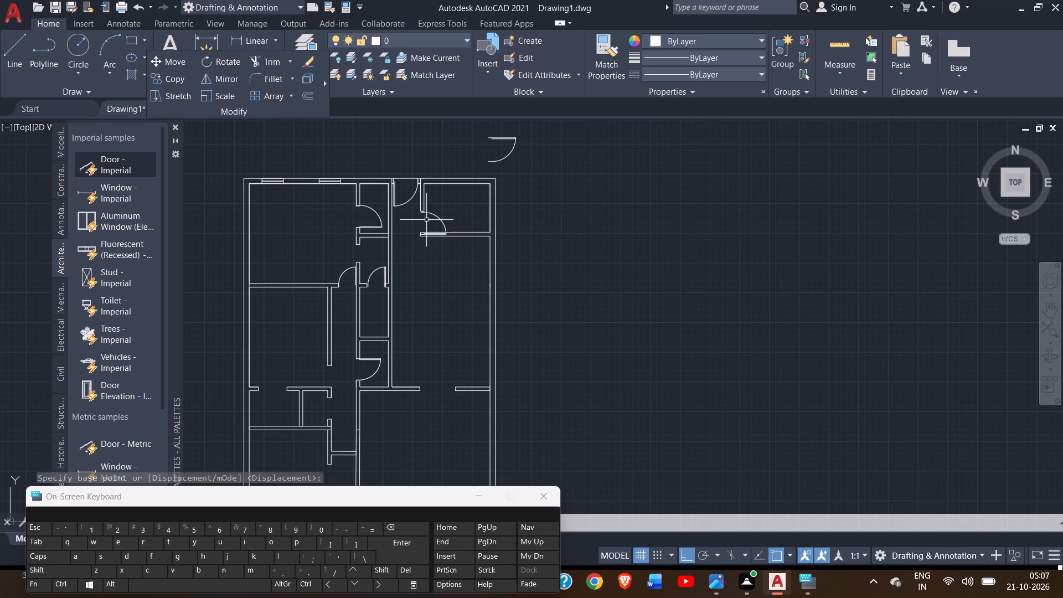
Move the northeast room's copied door from its hinge corner up to the upper corner of the wall end.
scroll(426, 219, "up", 4, "ctrl")
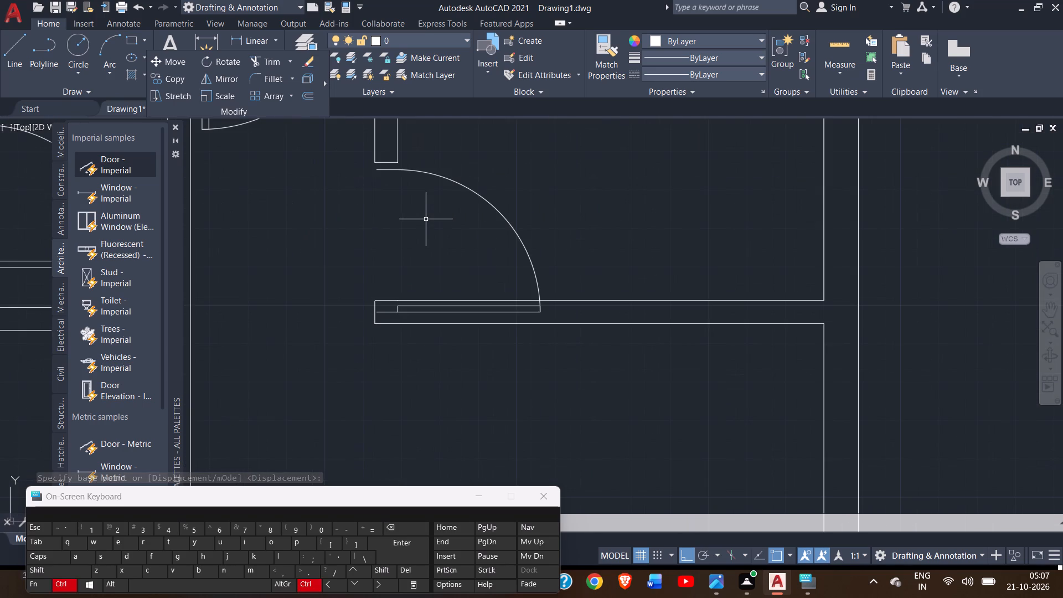
left_click(458, 183)
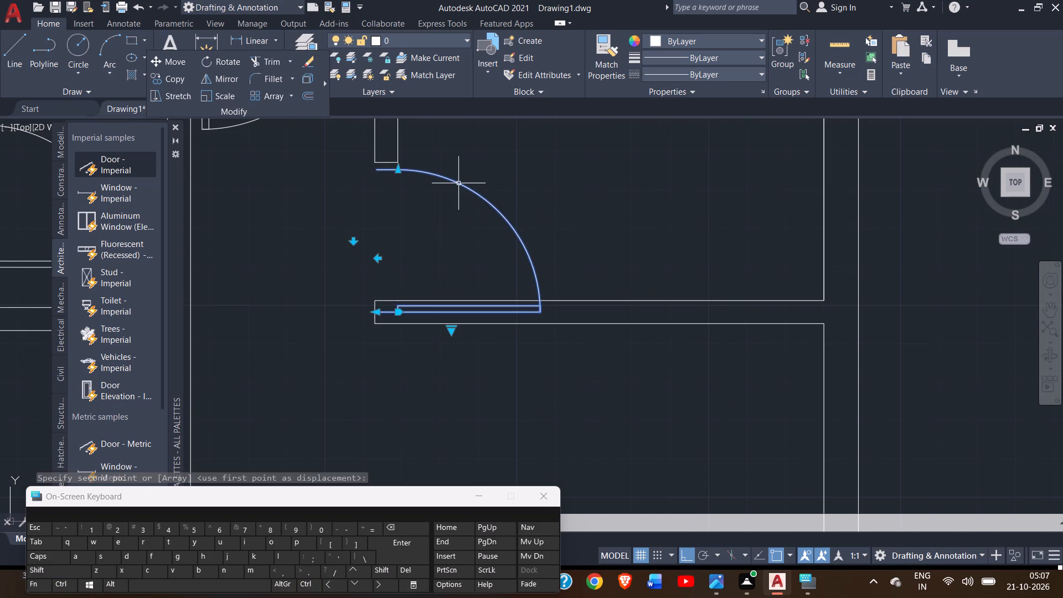
left_click(177, 59)
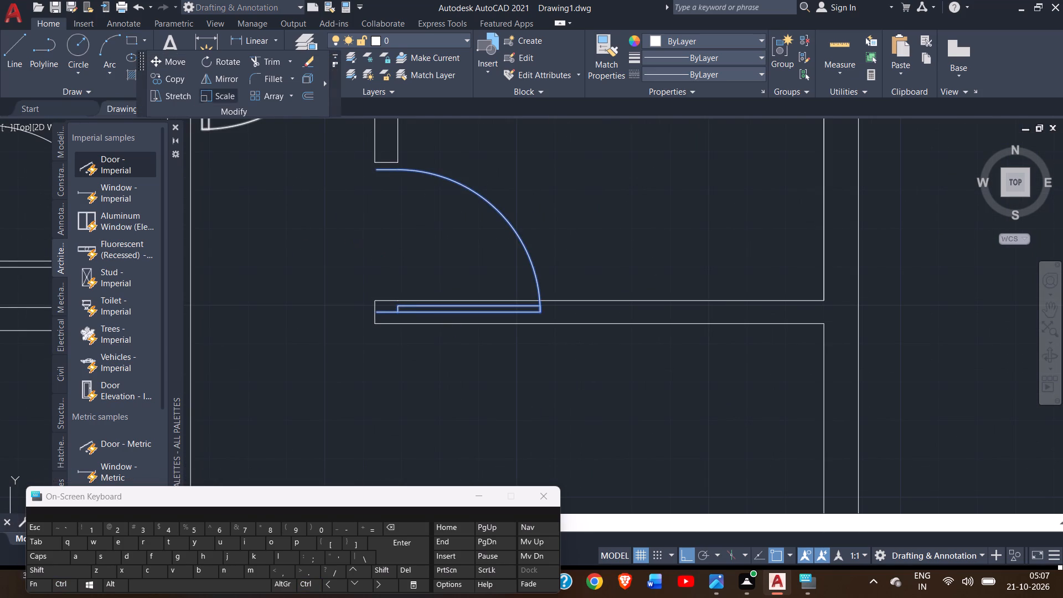
left_click(373, 316)
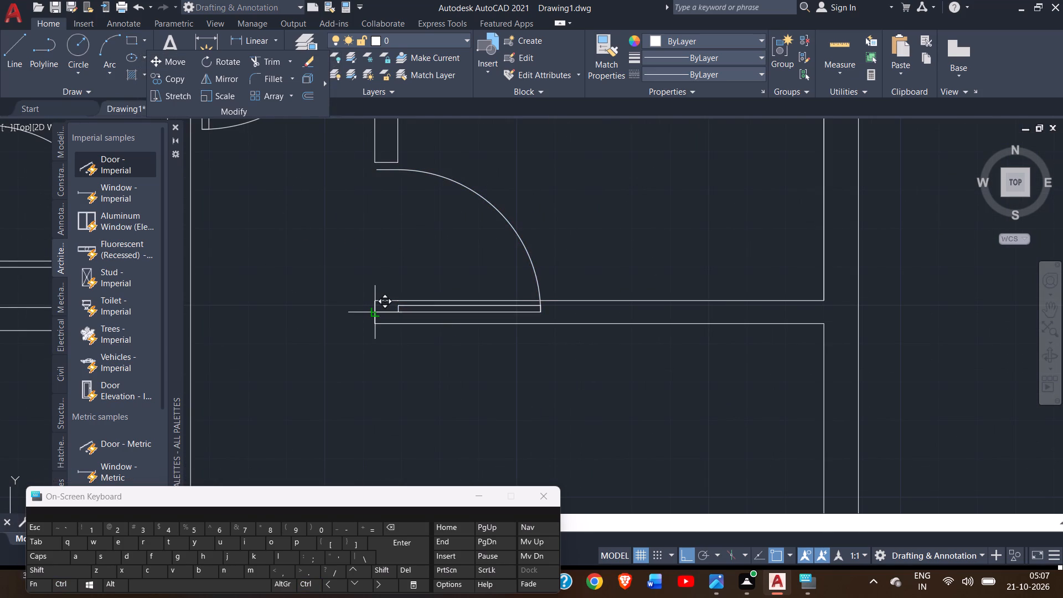
left_click(373, 300)
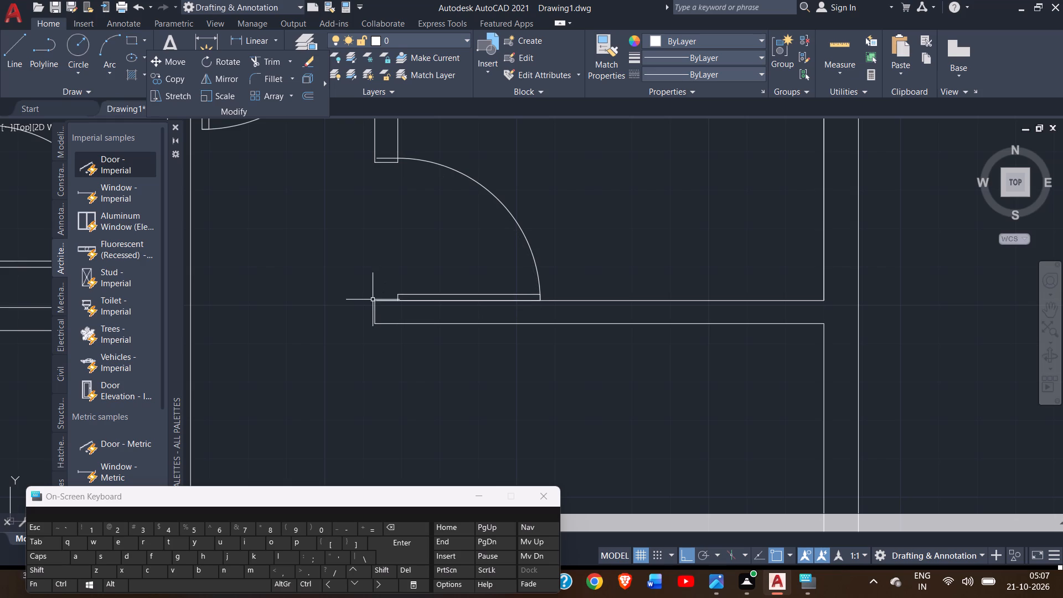
right_click(373, 300)
left_click(332, 283)
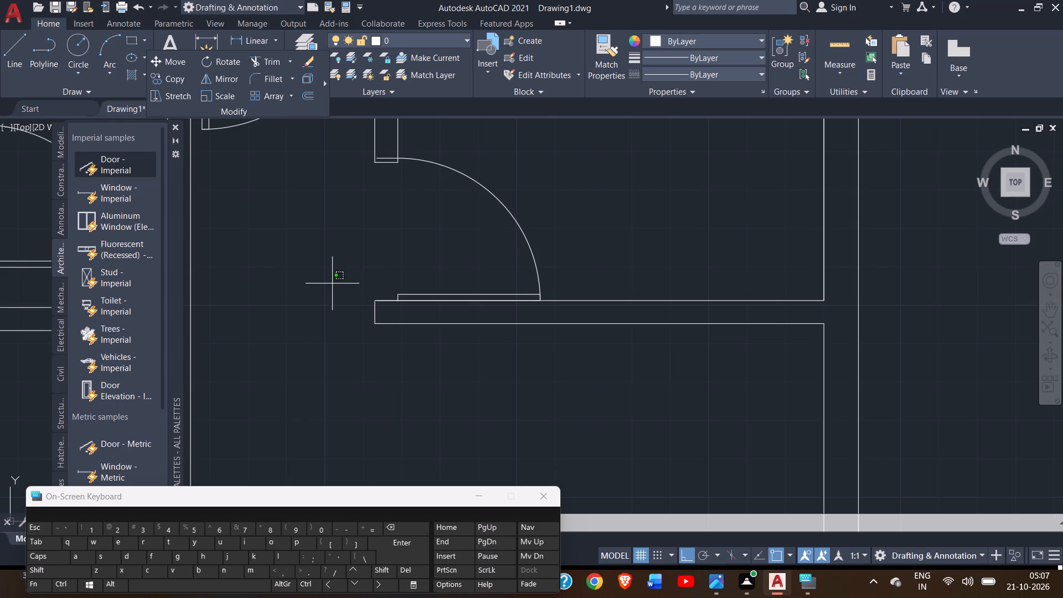
right_click(332, 283)
right_click(293, 285)
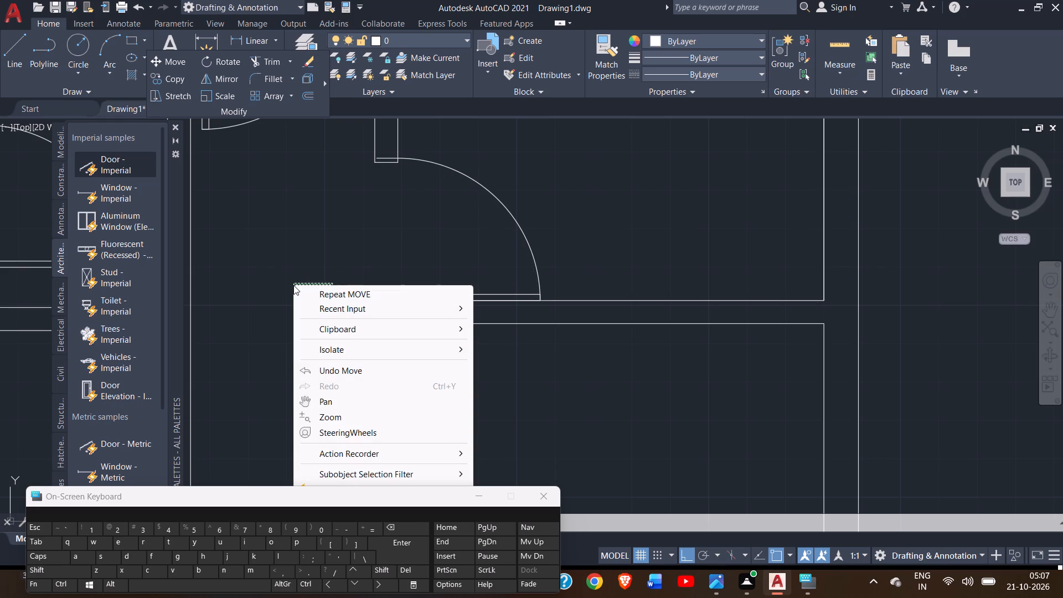
left_click(273, 282)
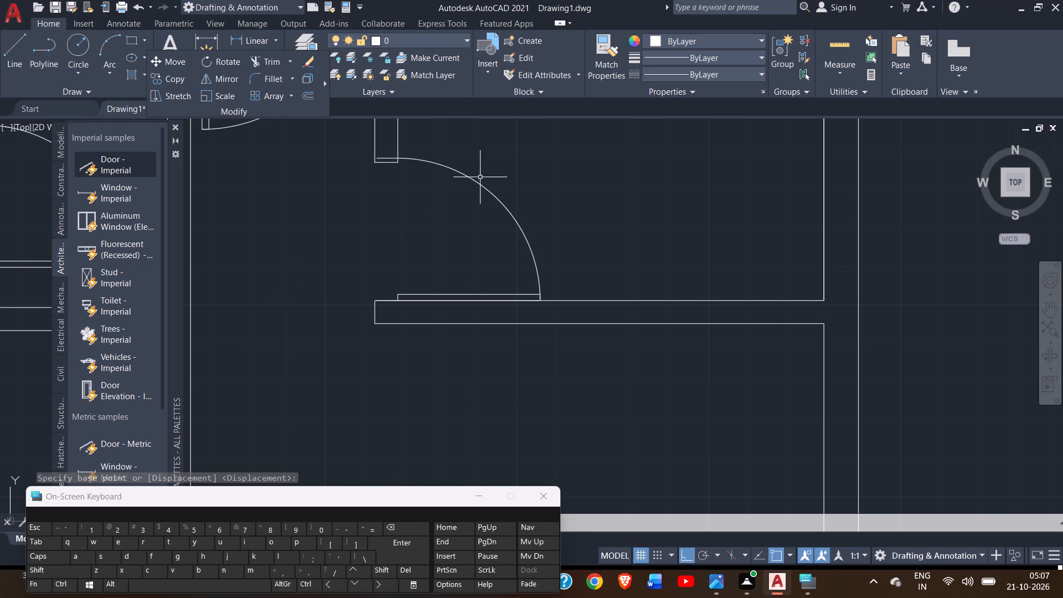
Scale the northeast room's door down from its hinge corner to fit the opening.
left_click(476, 182)
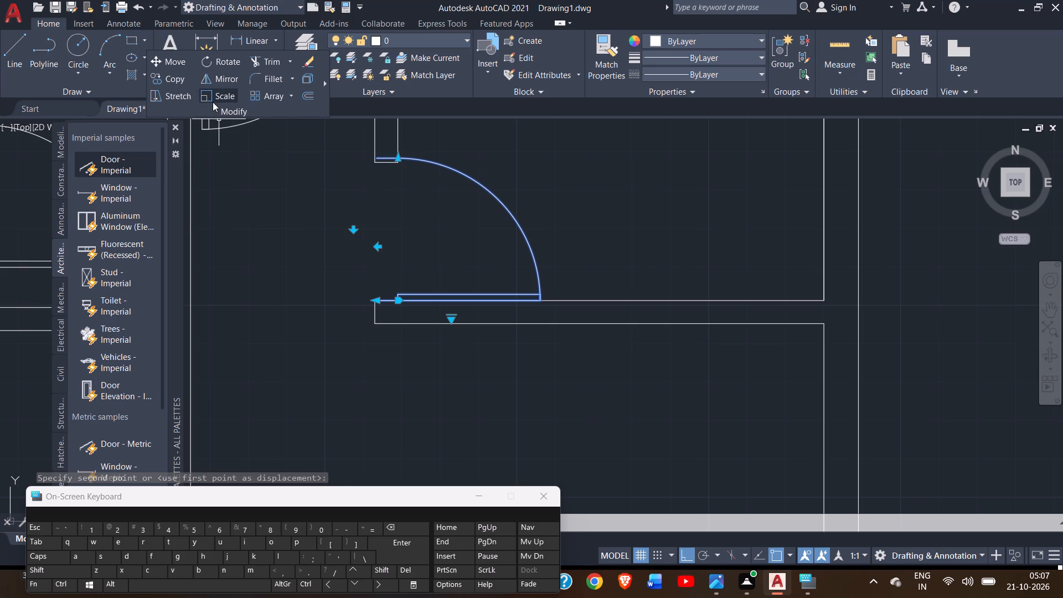
left_click(211, 101)
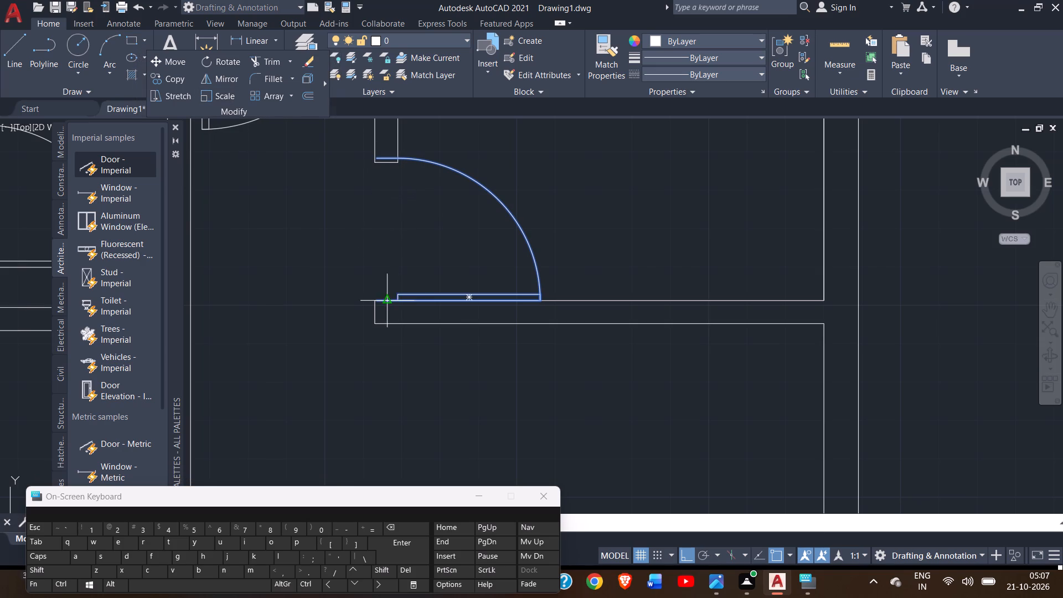
left_click(378, 300)
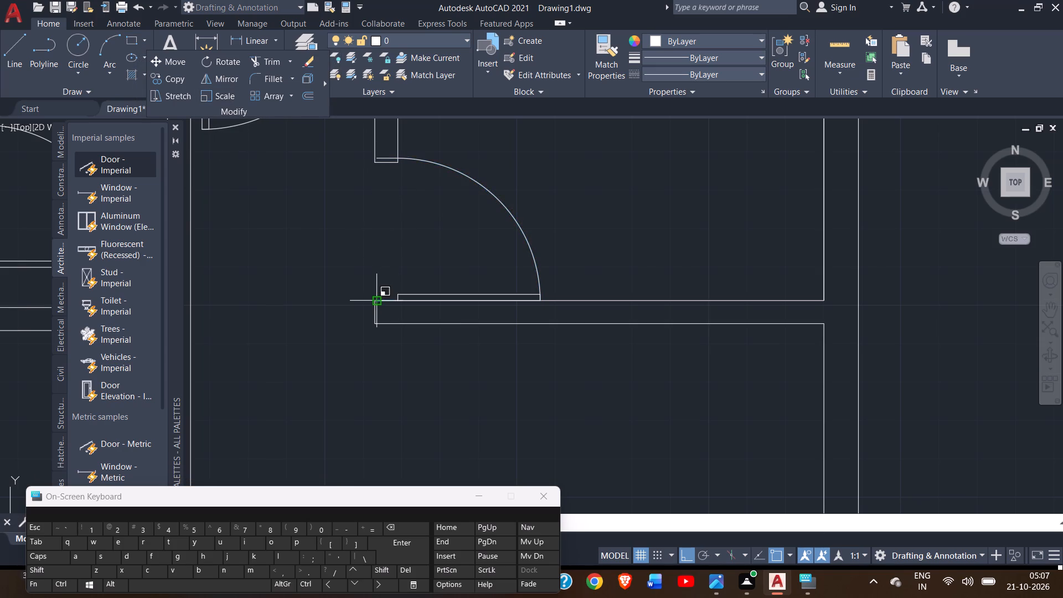
left_click(375, 221)
right_click(375, 221)
left_click(348, 221)
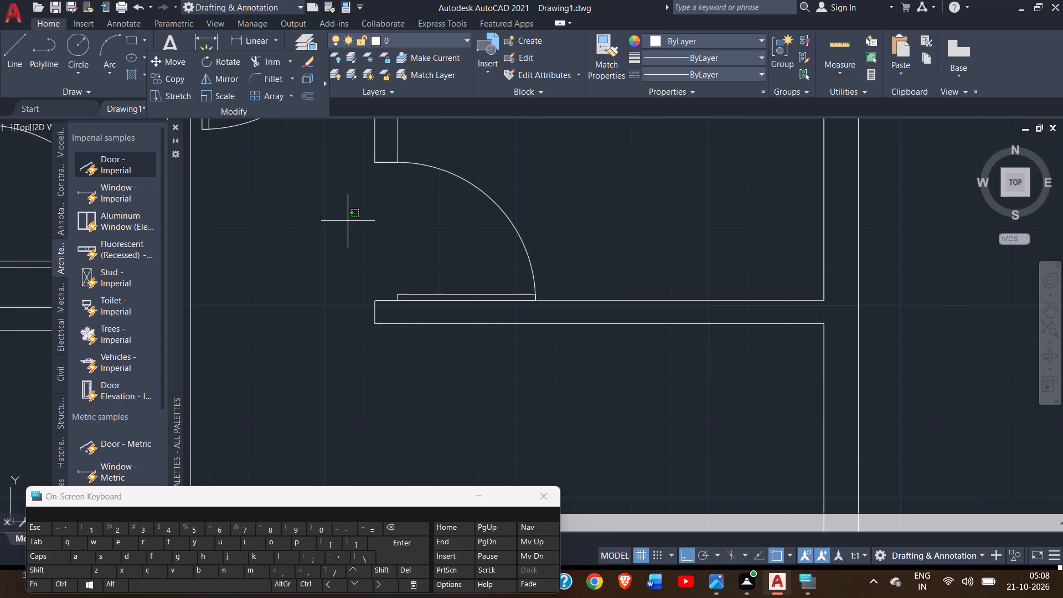
scroll(348, 221, "down", 3, "ctrl")
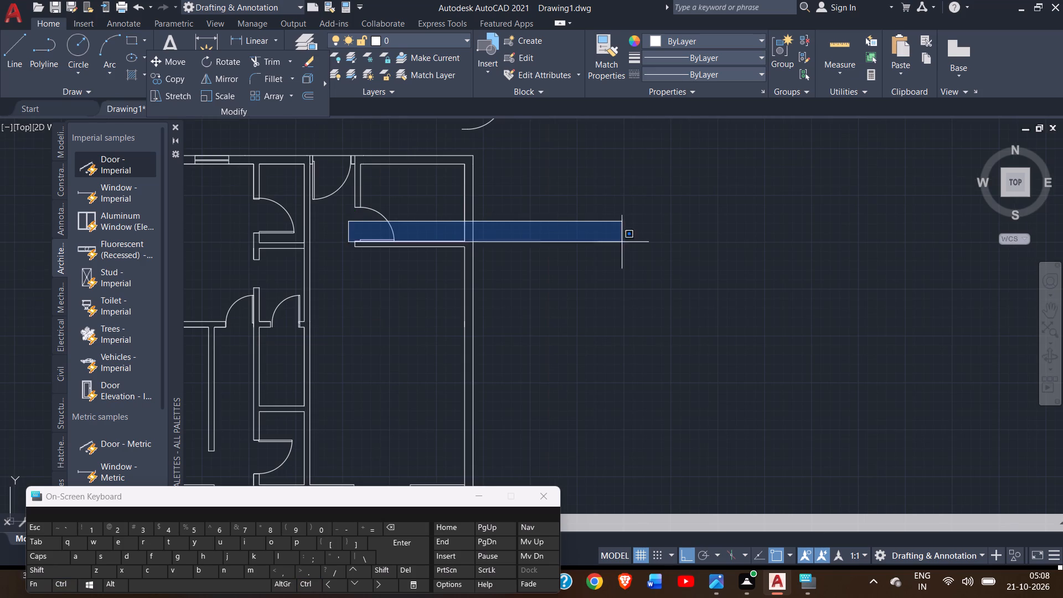
left_click(564, 227)
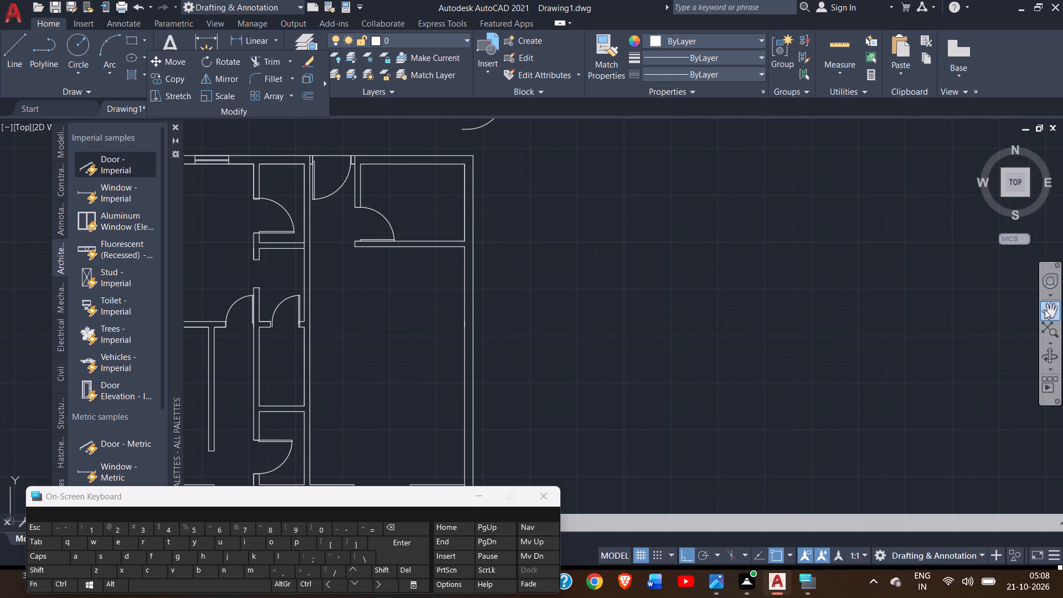
Draw a line from the northeast room's partition down the east outer wall's inner face, across the wall, and 6' down its outer face.
left_click(1044, 311)
left_click_drag(734, 350, 913, 198)
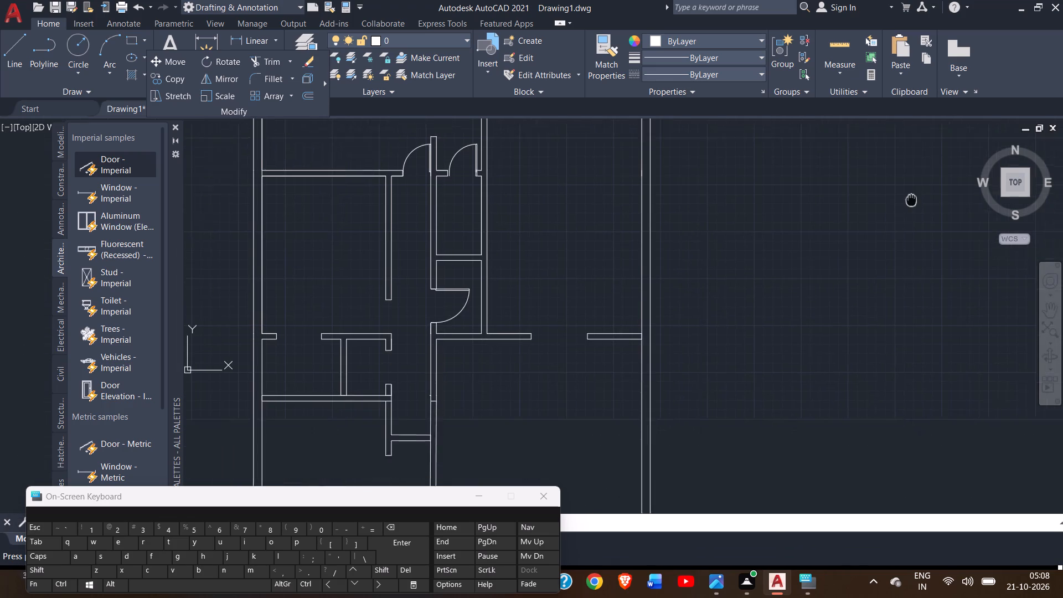
left_click_drag(913, 198, 925, 210)
scroll(925, 210, "down", 3, "ctrl")
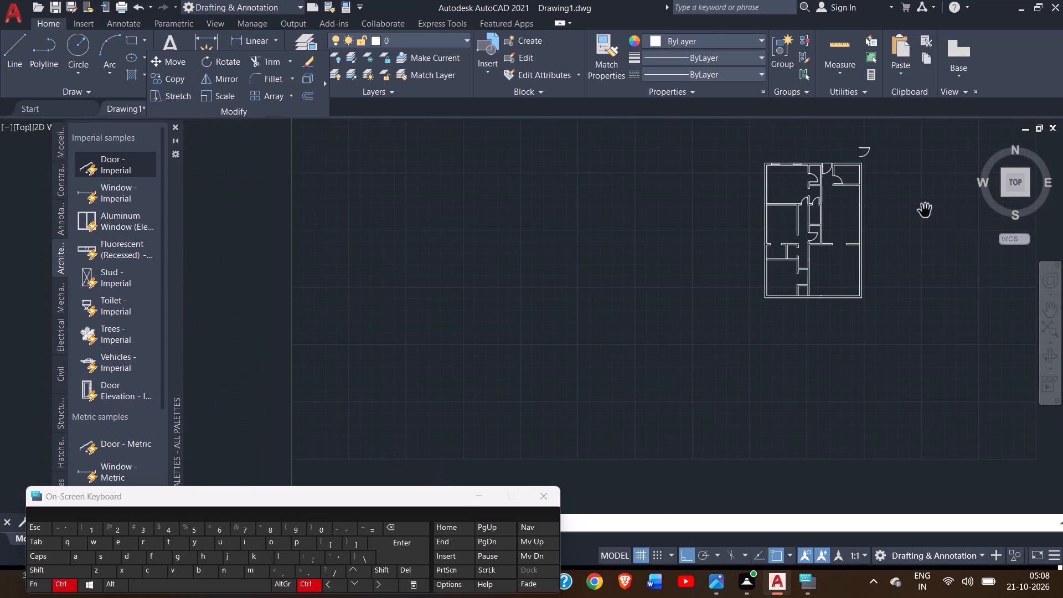
scroll(925, 210, "up", 1, "ctrl")
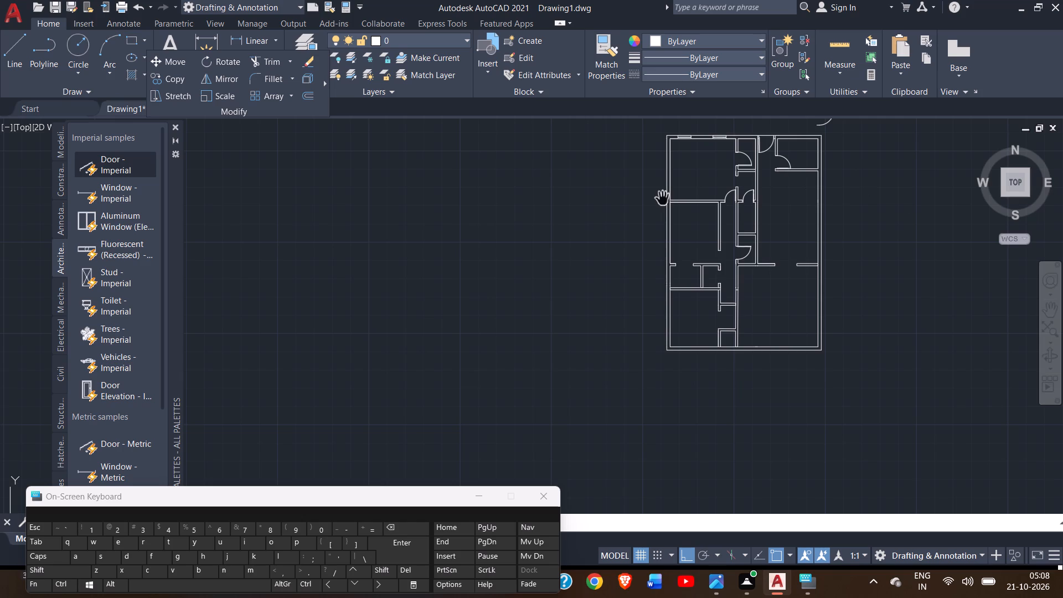
left_click(16, 69)
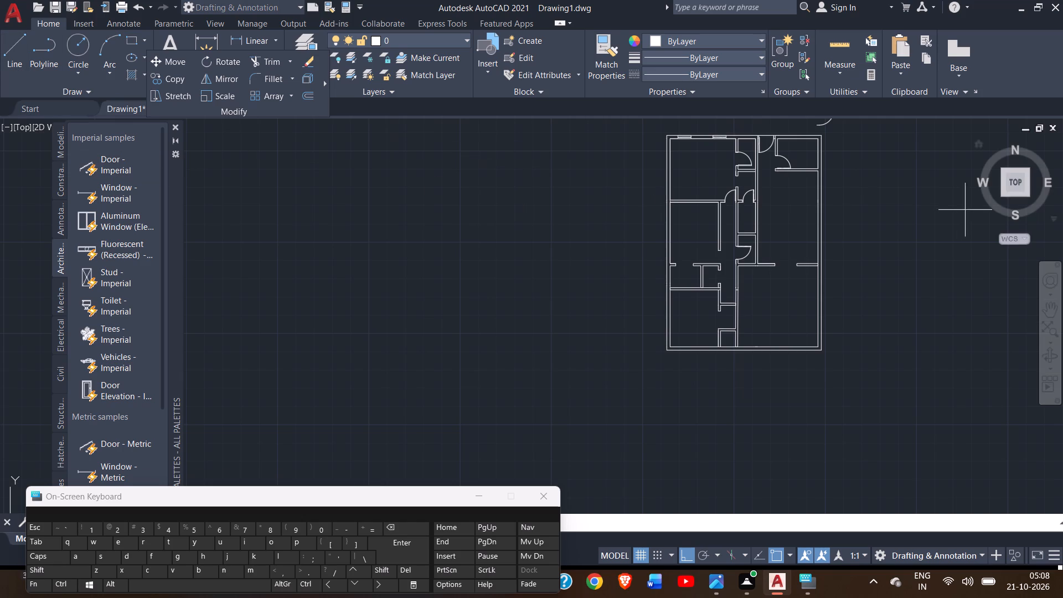
scroll(815, 172, "up", 3, "ctrl")
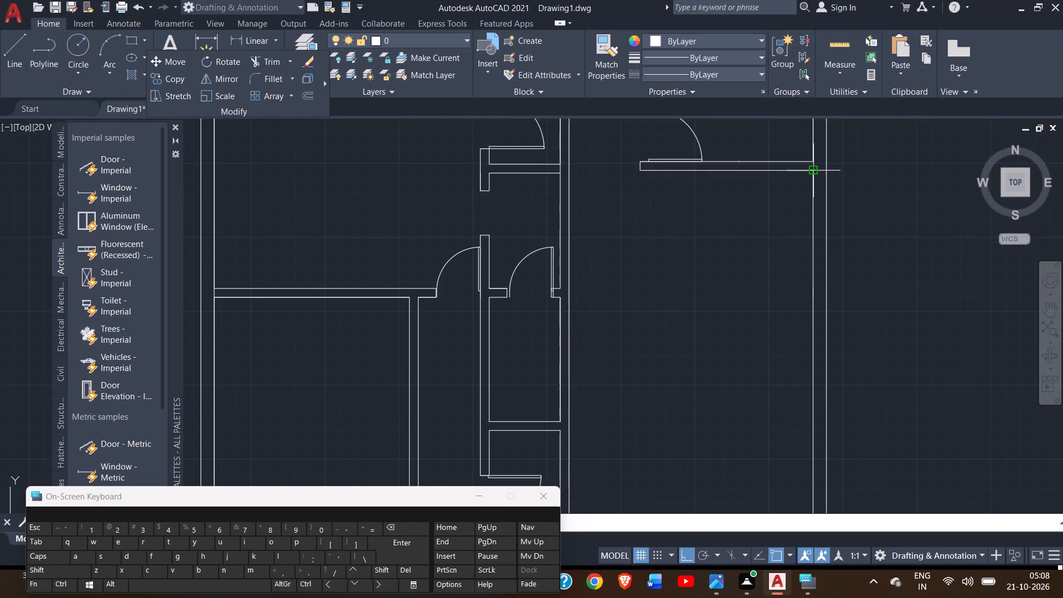
left_click(815, 171)
left_click(812, 214)
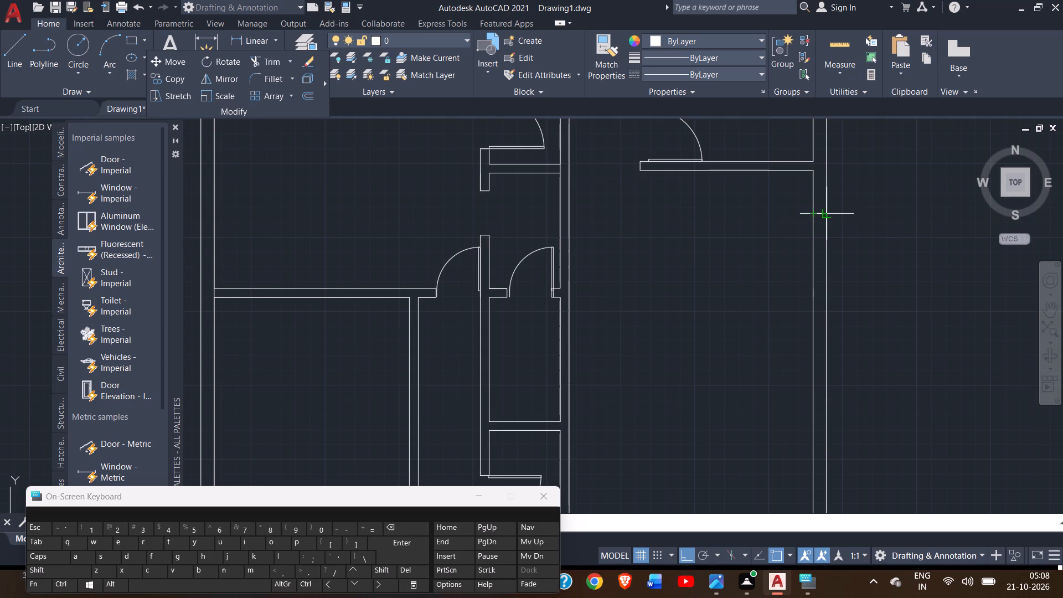
left_click(828, 216)
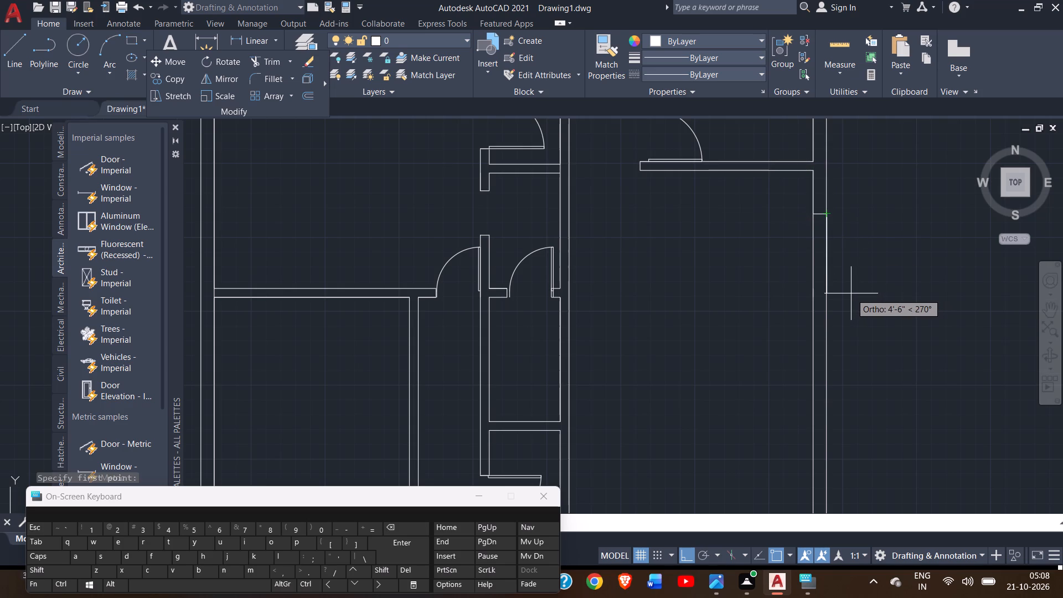
type("6'")
key("Return")
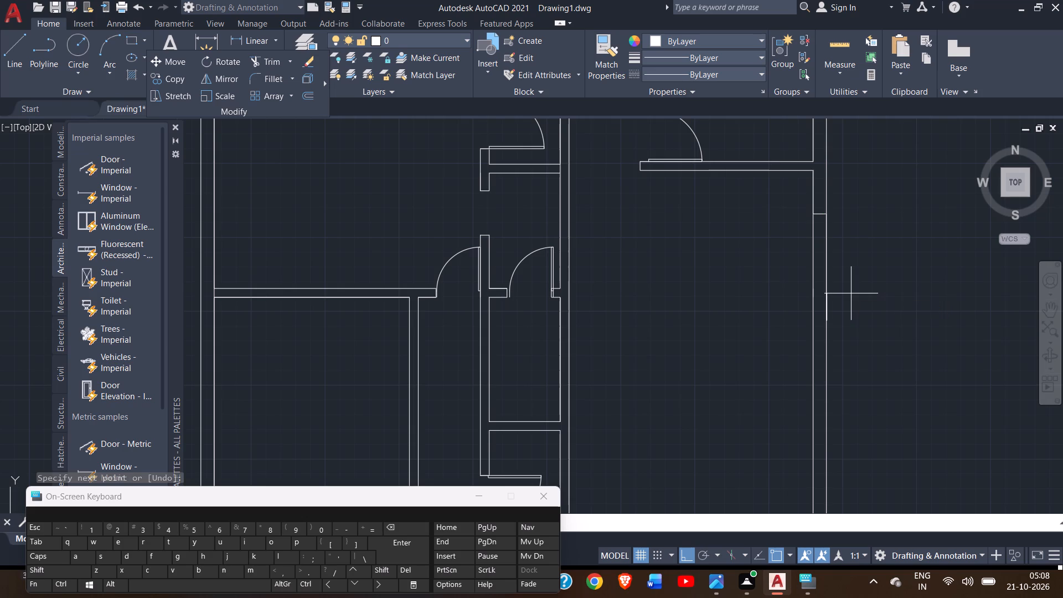
right_click(810, 321)
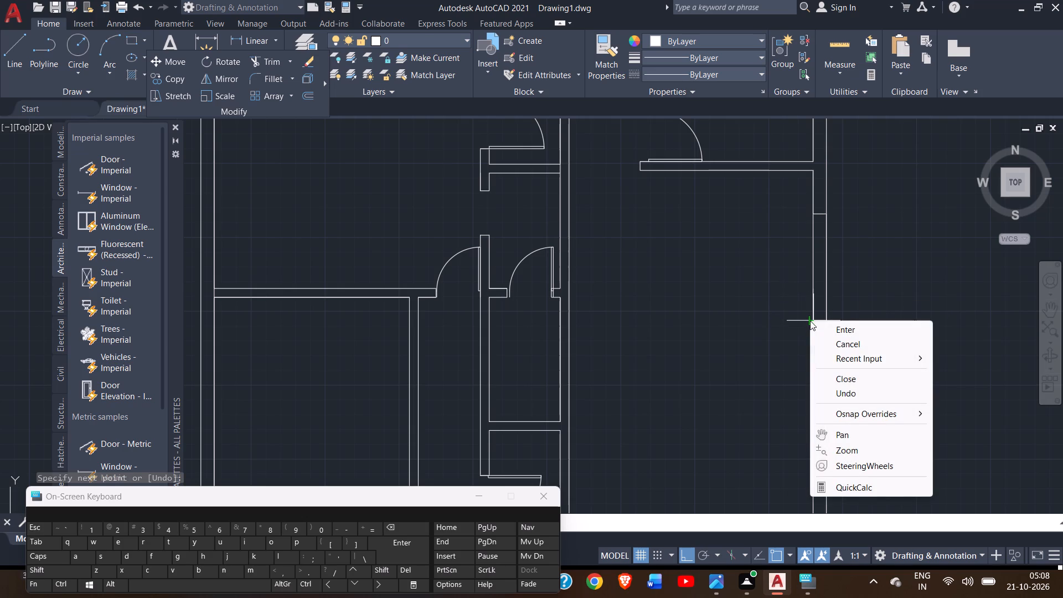
left_click(810, 321)
left_click(827, 337)
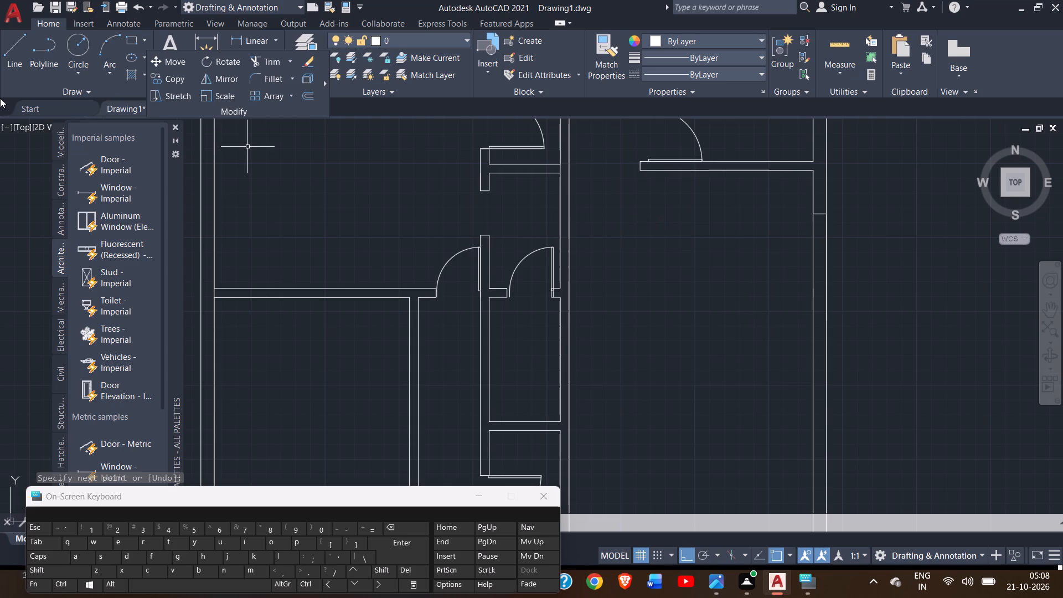
Draw a line from the crossing mark 6' down the east wall's outer face and across to the inner face.
left_click(17, 71)
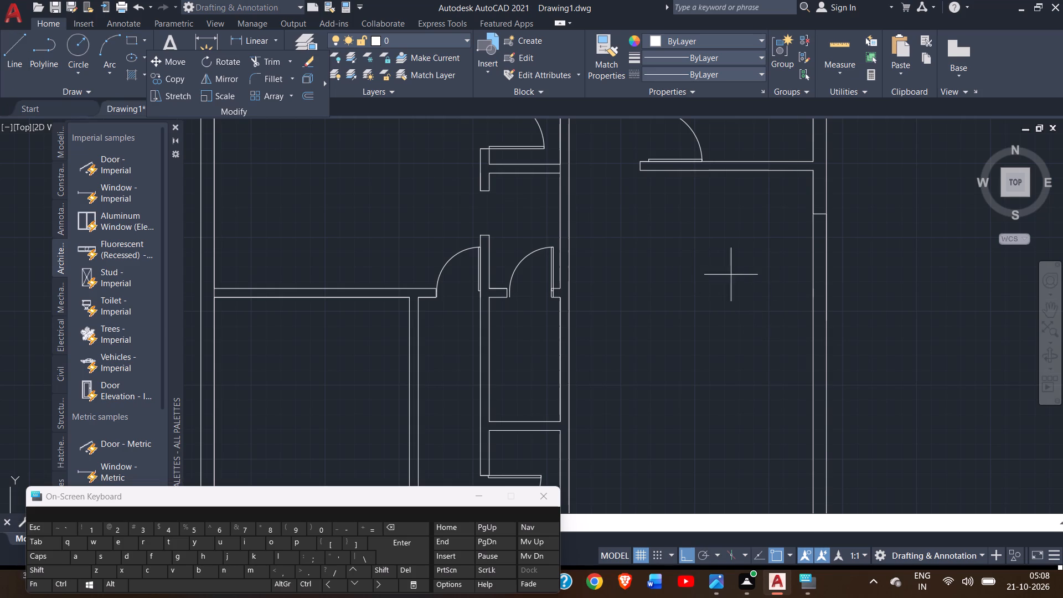
left_click(828, 213)
type("6'")
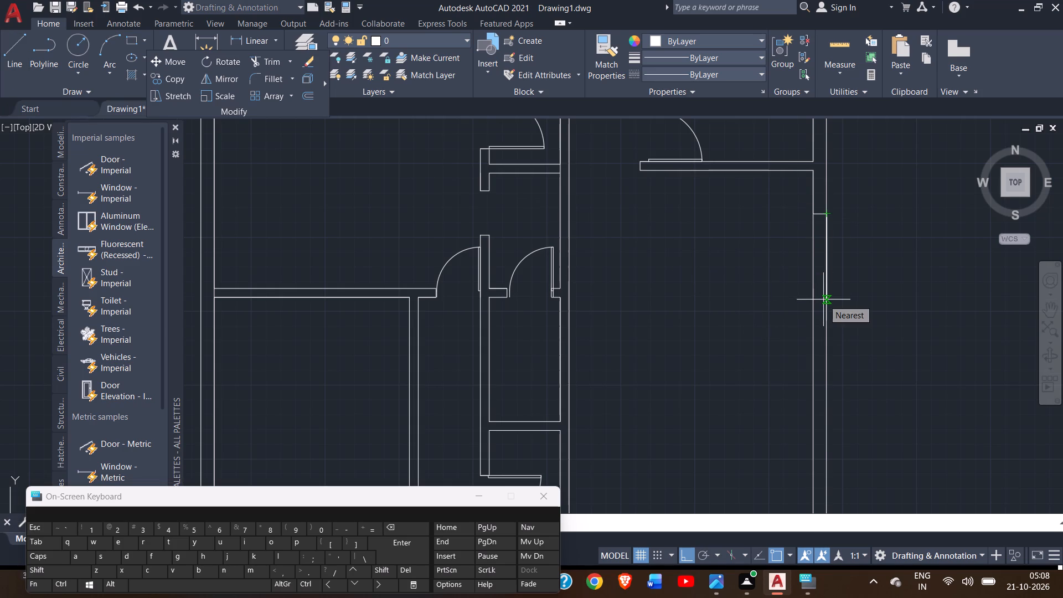
key("Return")
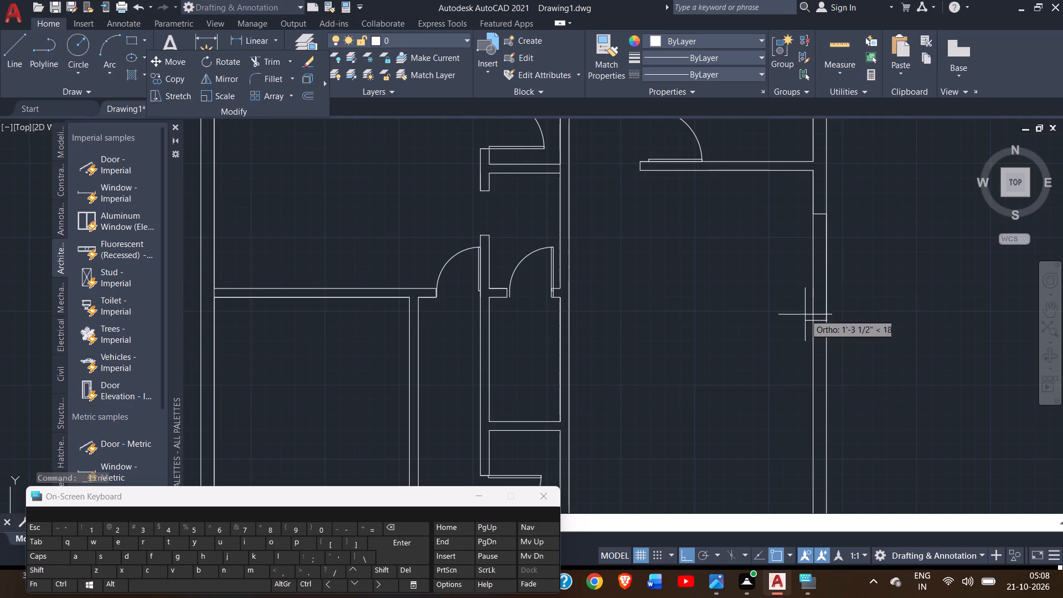
left_click(809, 322)
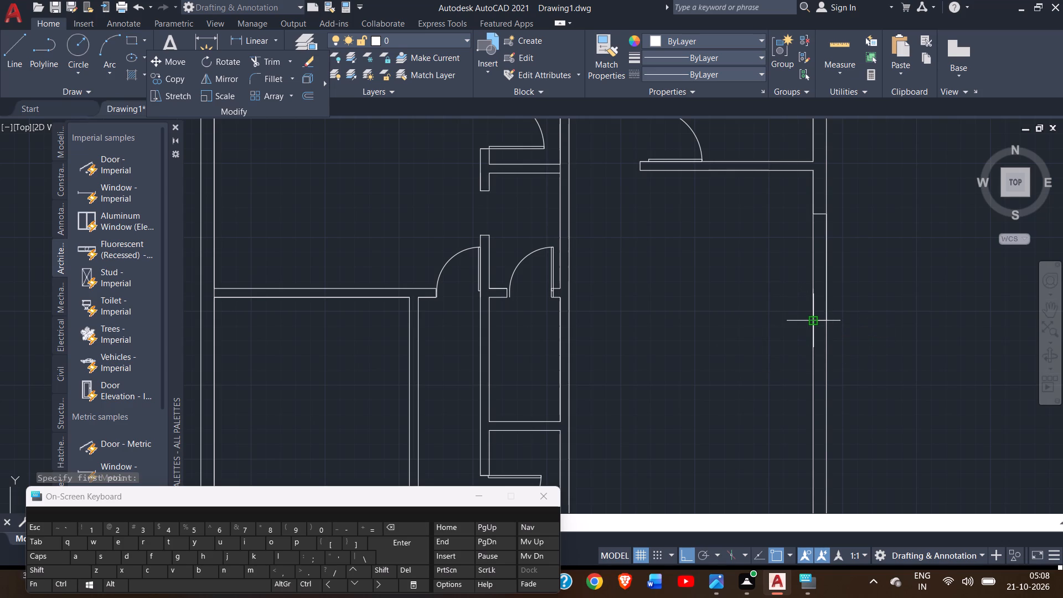
right_click(809, 322)
left_click(849, 330)
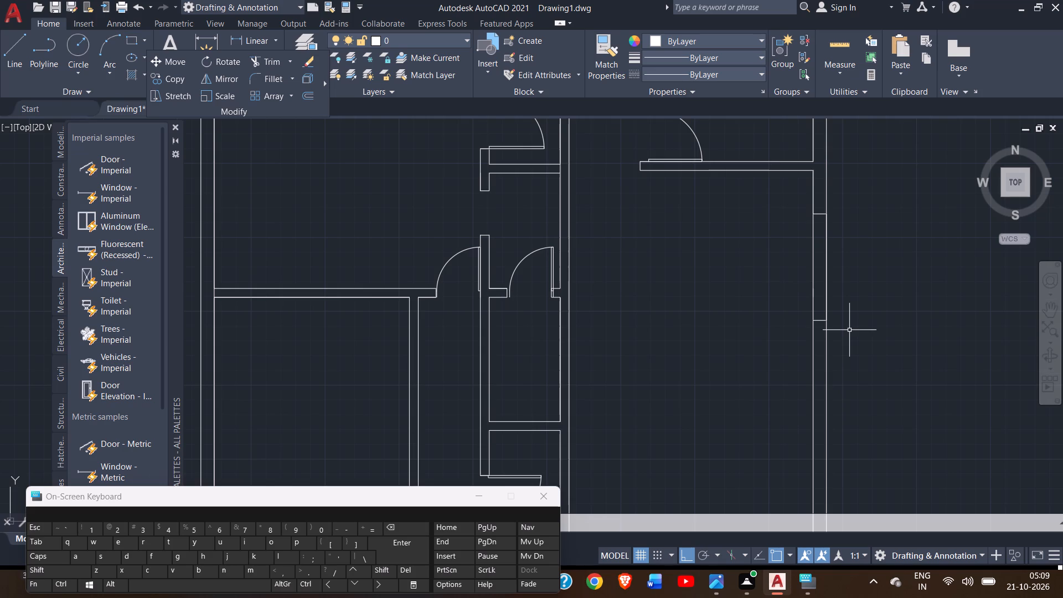
Draw a line down the middle of the east wall between the midpoints of the 6' opening's two end marks.
left_click(14, 50)
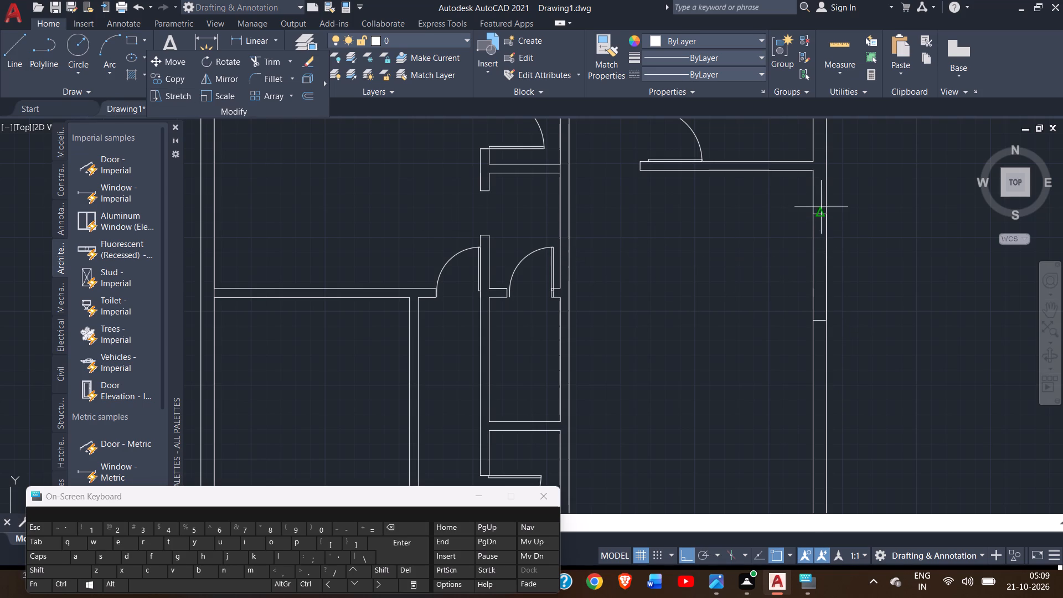
left_click(820, 214)
left_click(817, 321)
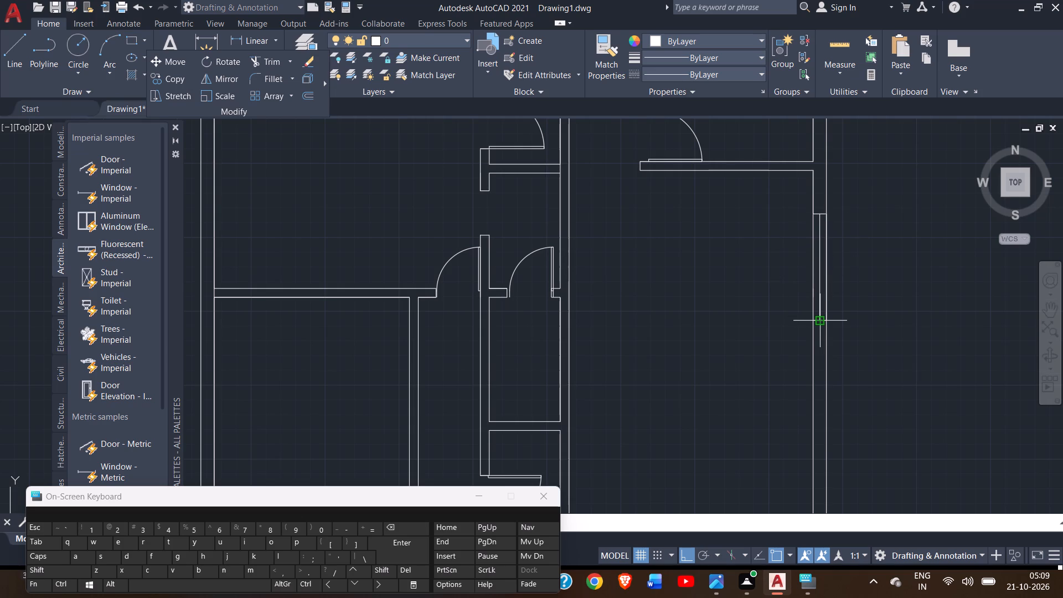
right_click(817, 321)
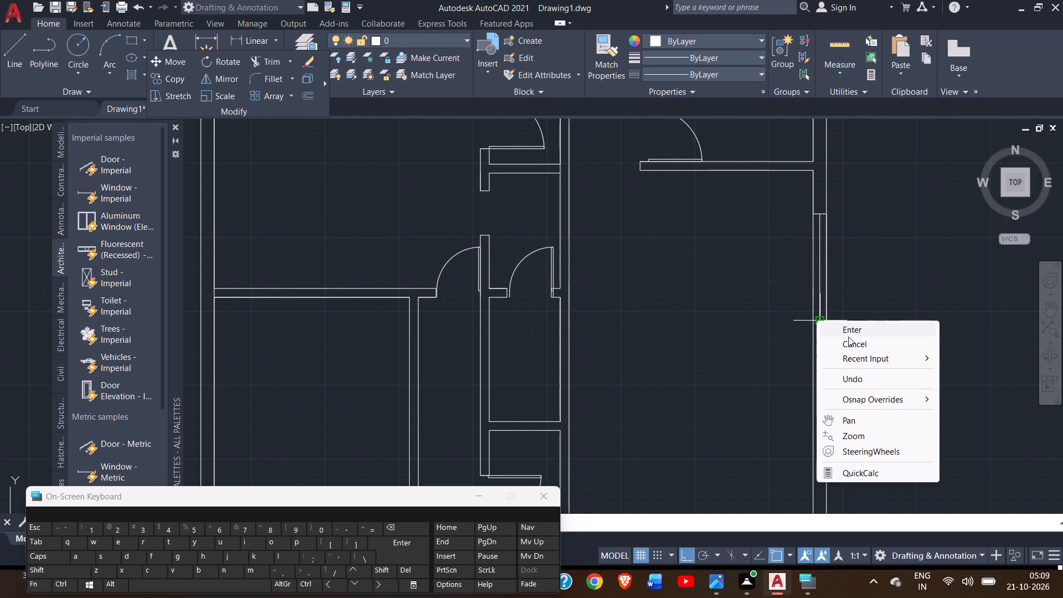
left_click(848, 337)
Offset the 6' opening's centre line 1" toward the inside of the building.
scroll(826, 300, "right", 1)
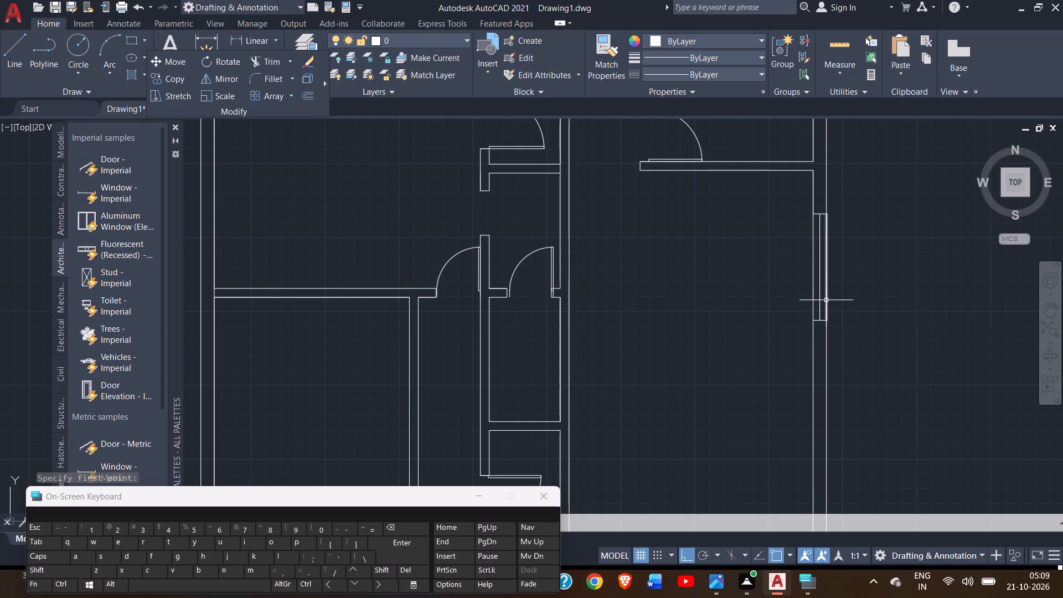
scroll(826, 300, "up", 2, "ctrl")
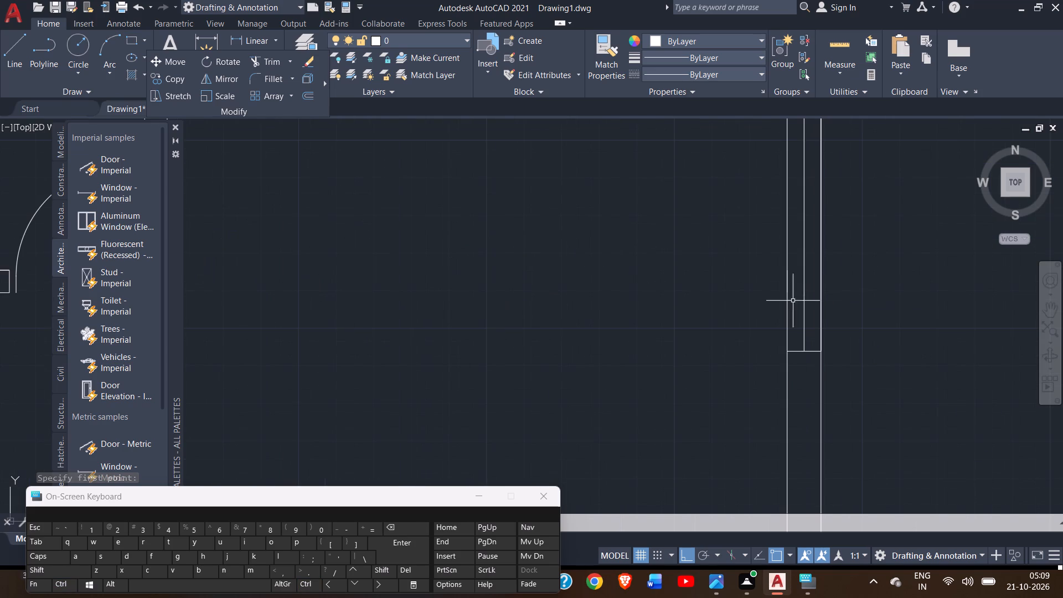
left_click(802, 291)
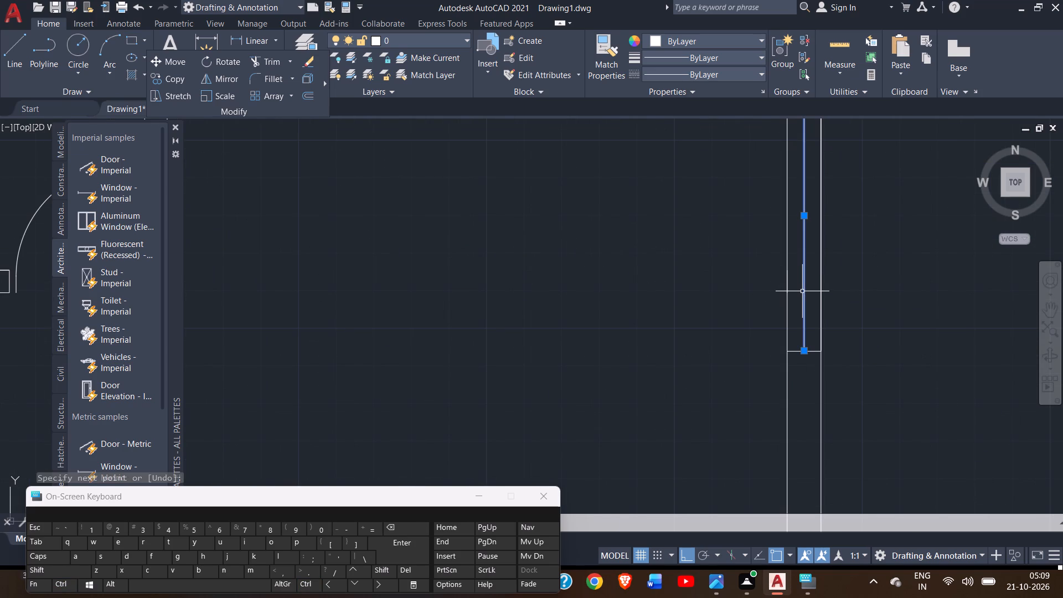
type("off")
key("Return")
key("1")
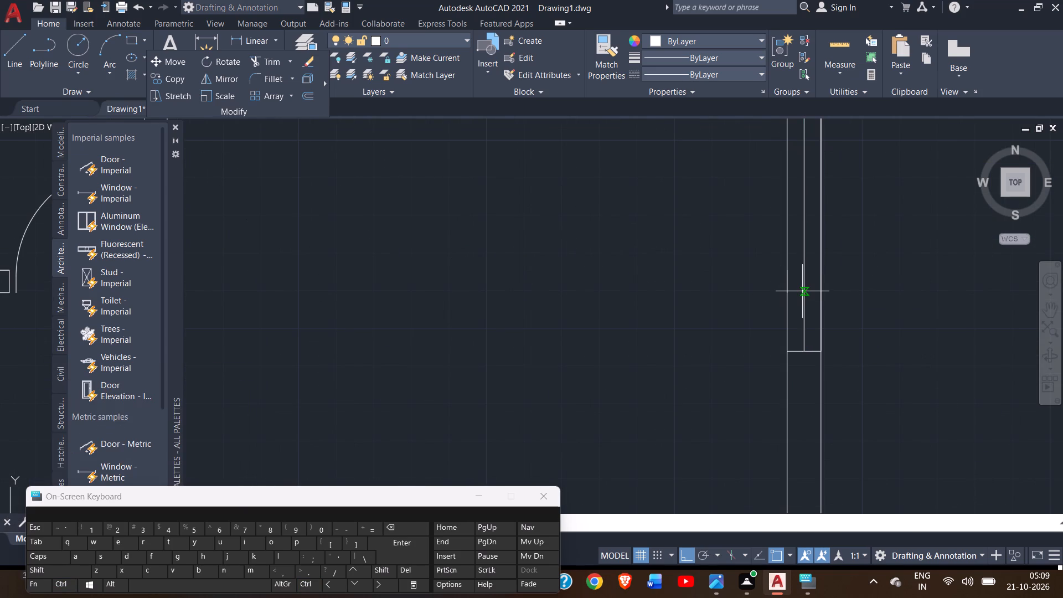
key("shift+quotedbl")
key("Return")
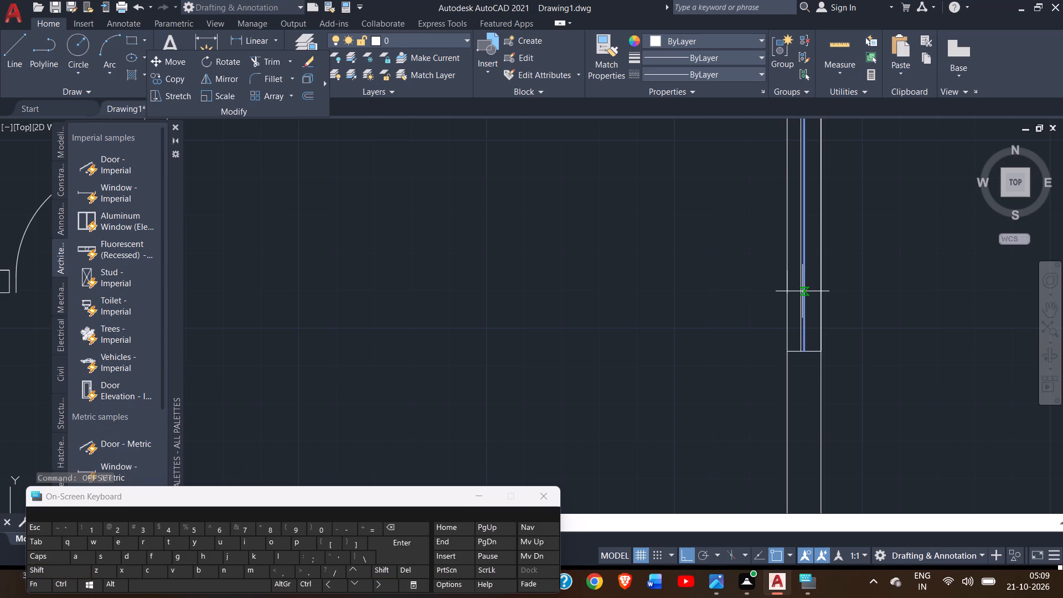
left_click(795, 286)
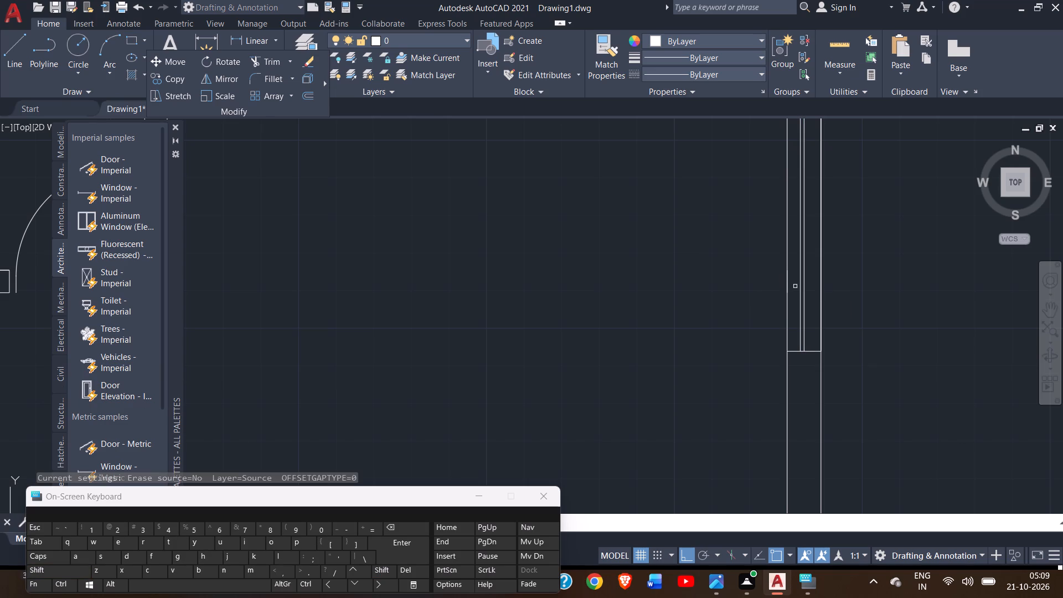
Draw a line from the lower partition up the east wall's inner face, across the wall, 3' up the outer face and back across.
scroll(606, 384, "down", 2, "ctrl")
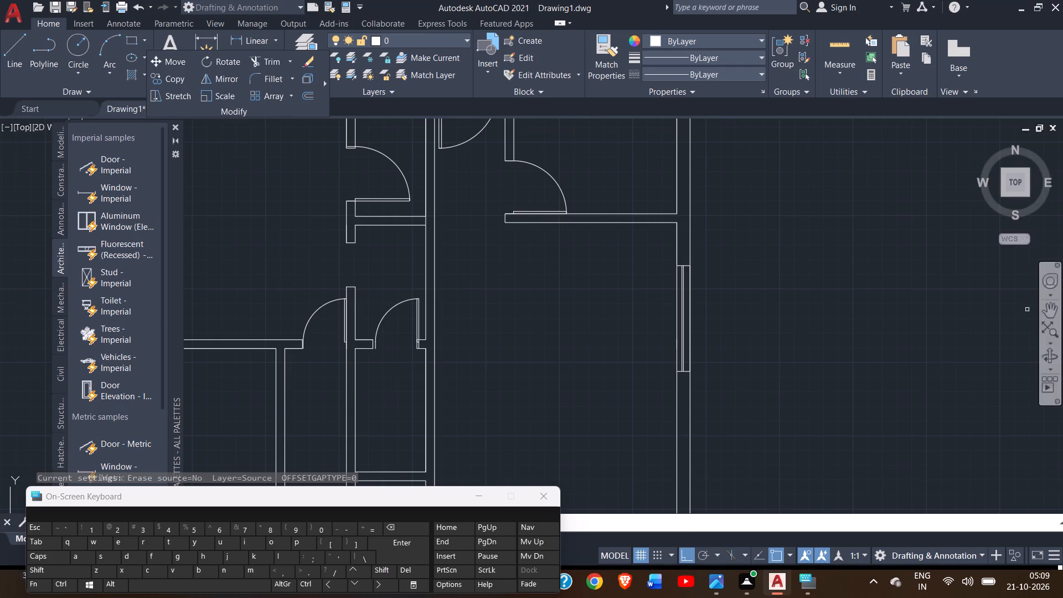
left_click(1049, 316)
left_click_drag(764, 367, 773, 325)
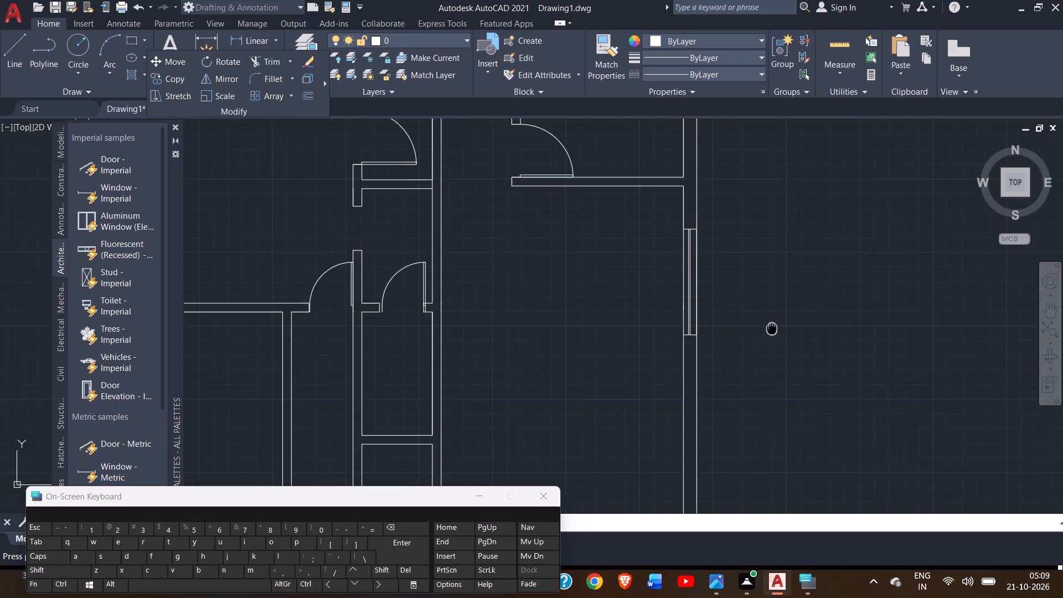
left_click_drag(773, 325, 797, 236)
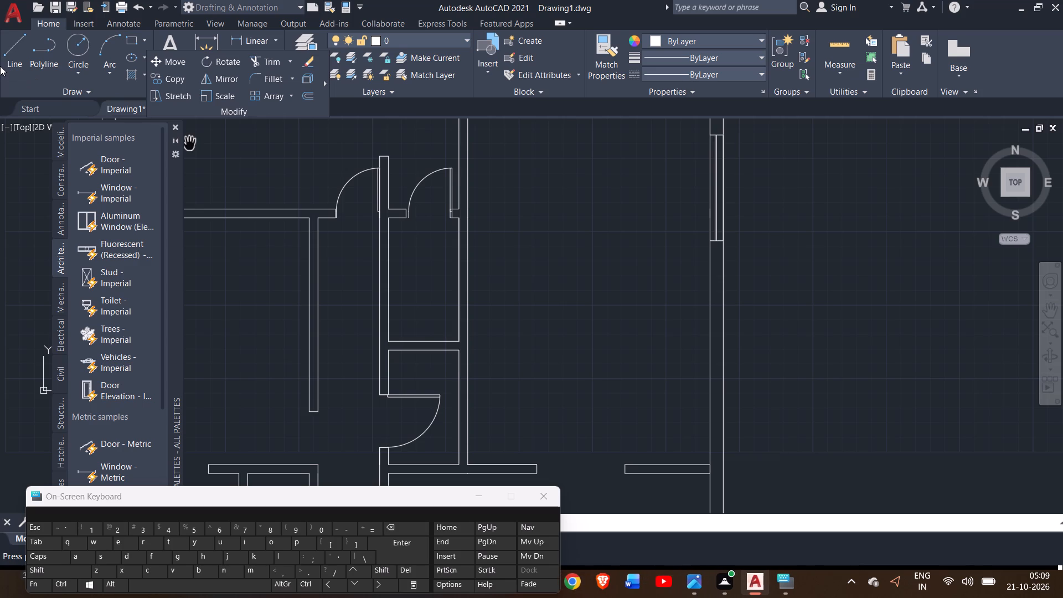
left_click(11, 53)
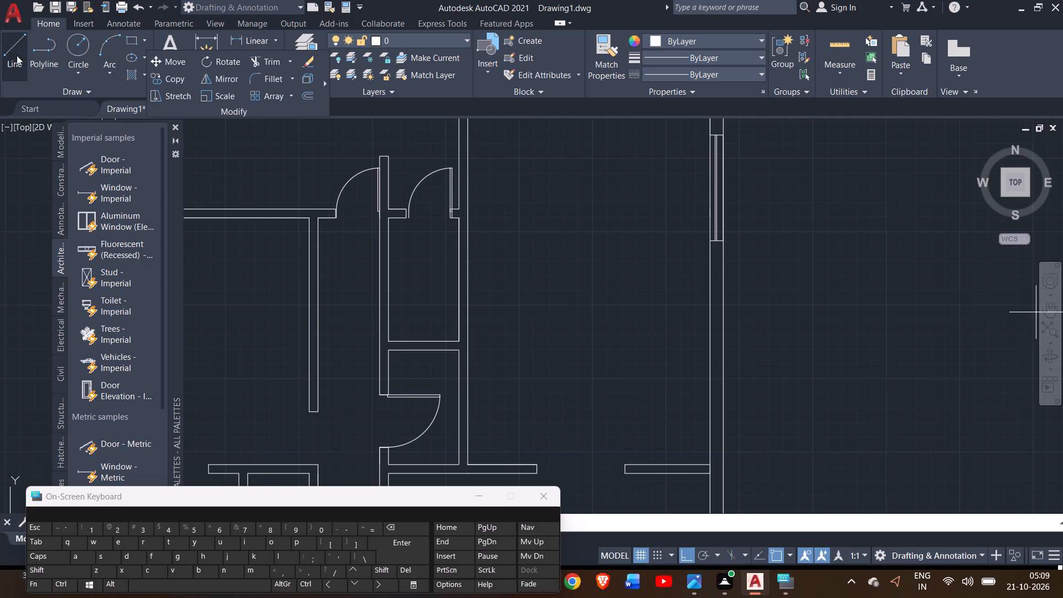
left_click(708, 466)
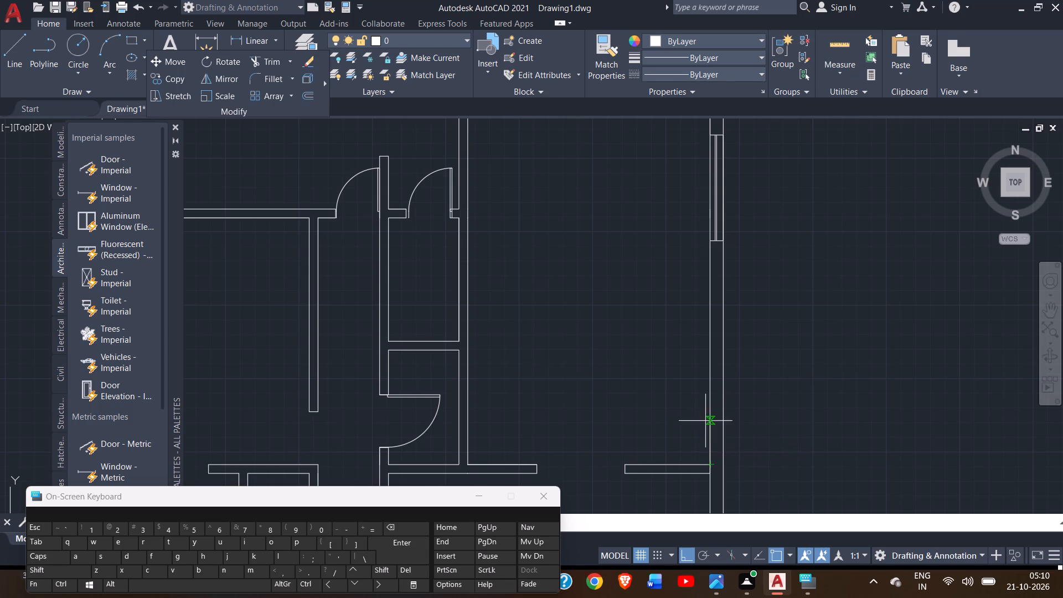
left_click(709, 415)
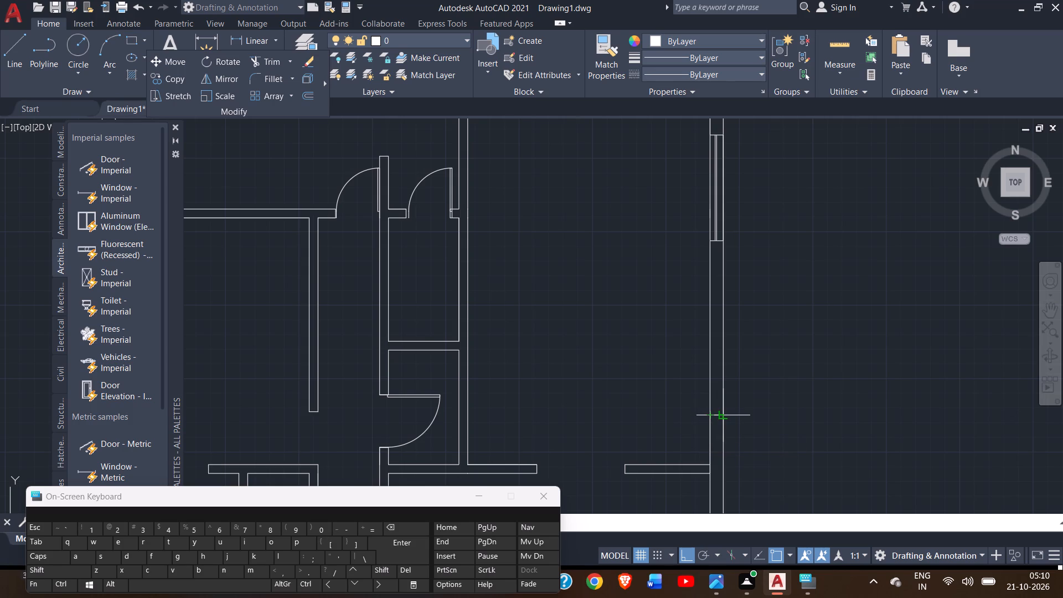
left_click(726, 415)
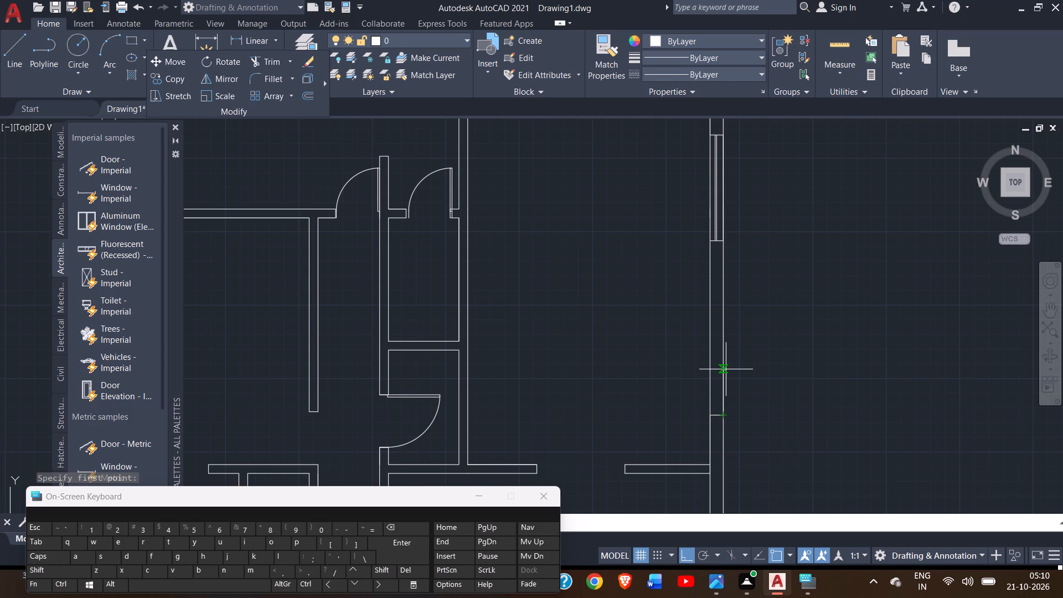
type("3'")
key("Return")
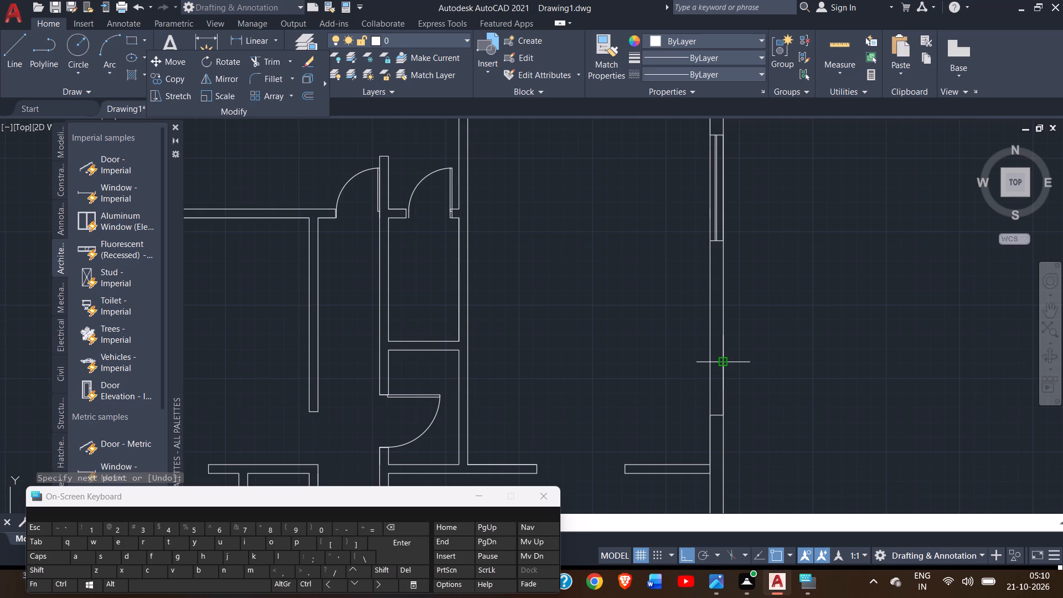
left_click(723, 361)
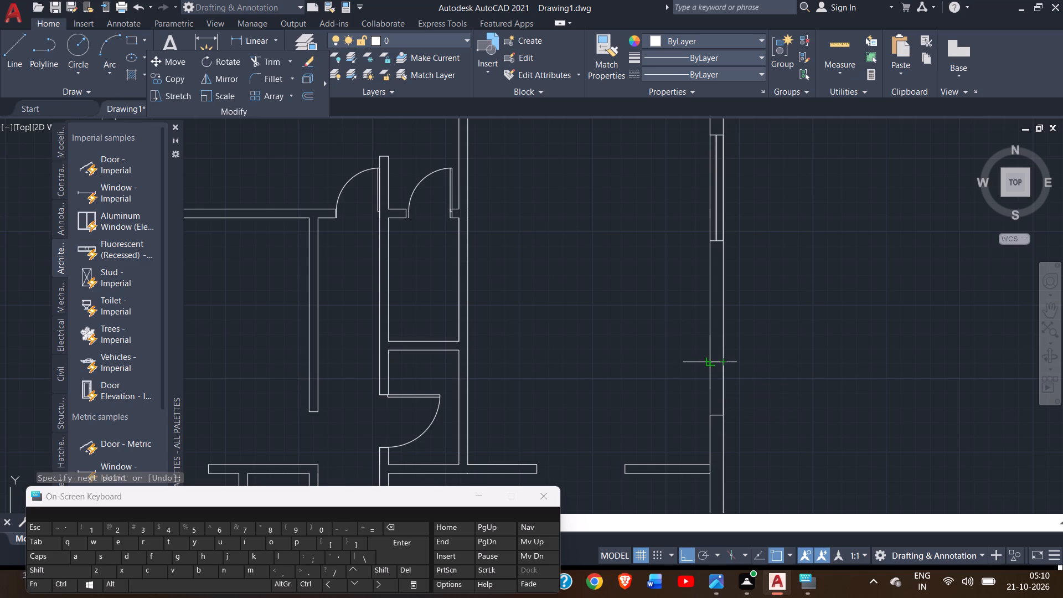
left_click(711, 360)
right_click(711, 360)
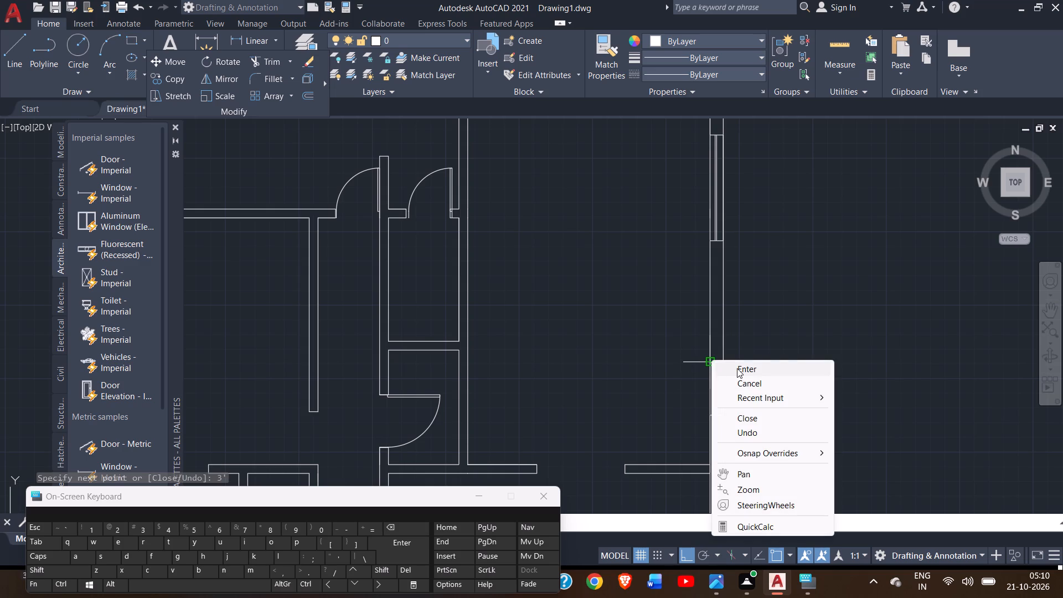
left_click(737, 368)
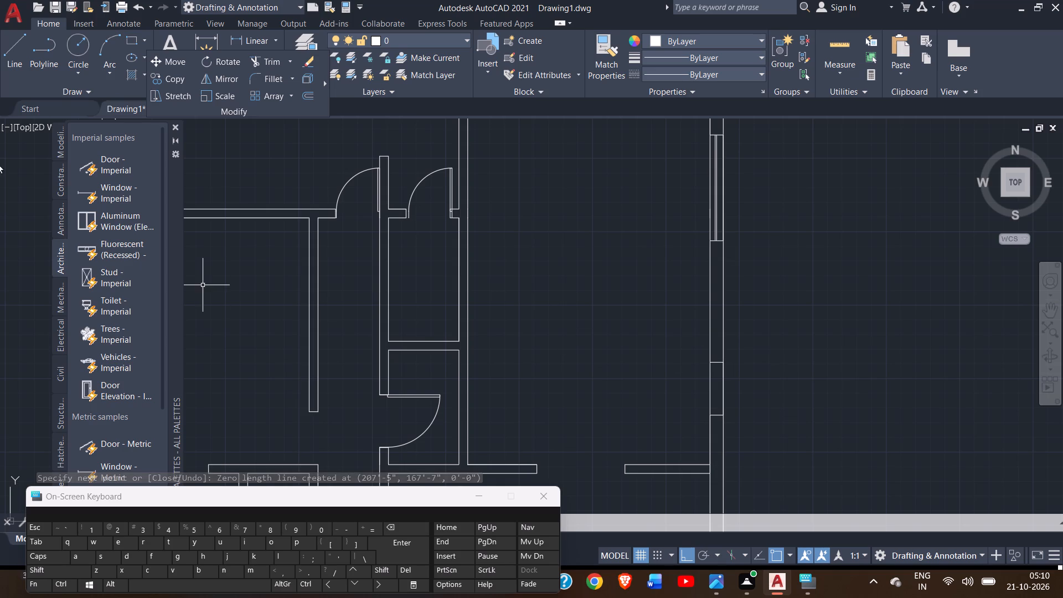
Draw a line down the middle of the east wall between the midpoints of the 3' opening's two end marks.
left_click(15, 66)
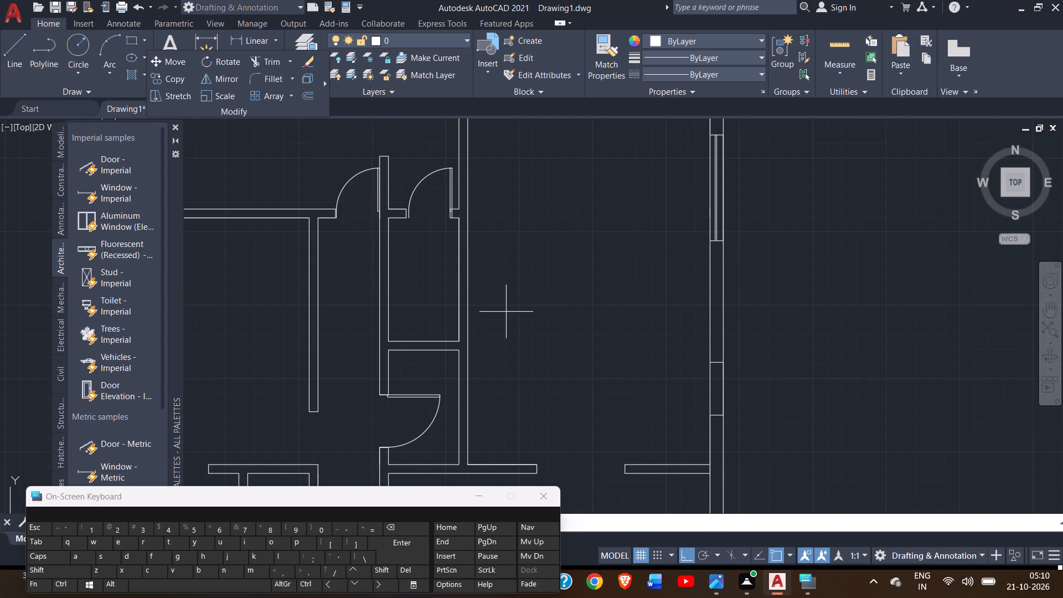
left_click_drag(715, 364, 718, 375)
left_click_drag(718, 375, 719, 419)
left_click(719, 419)
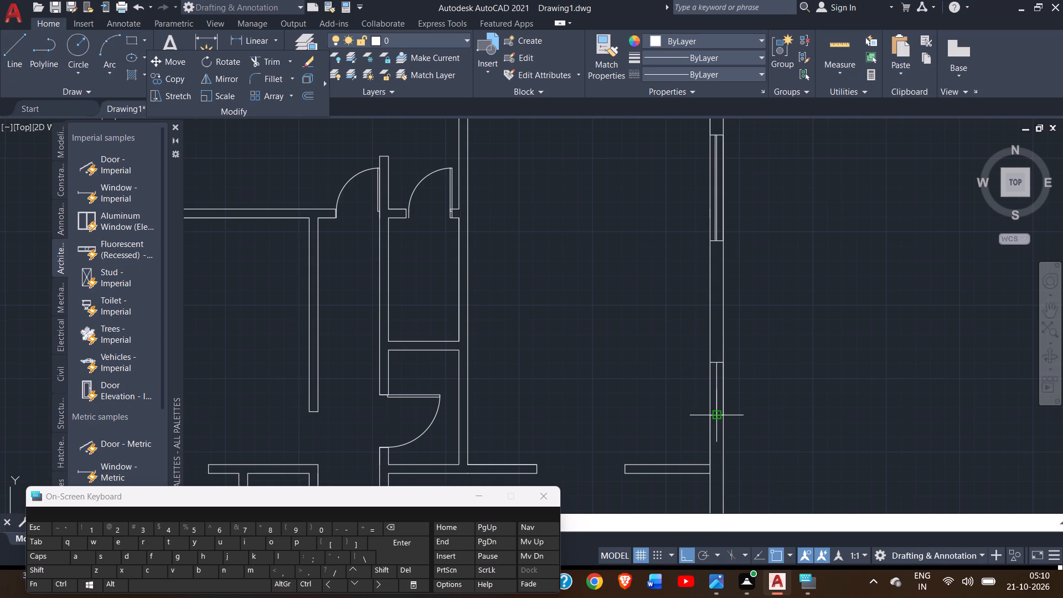
right_click(719, 419)
left_click(772, 268)
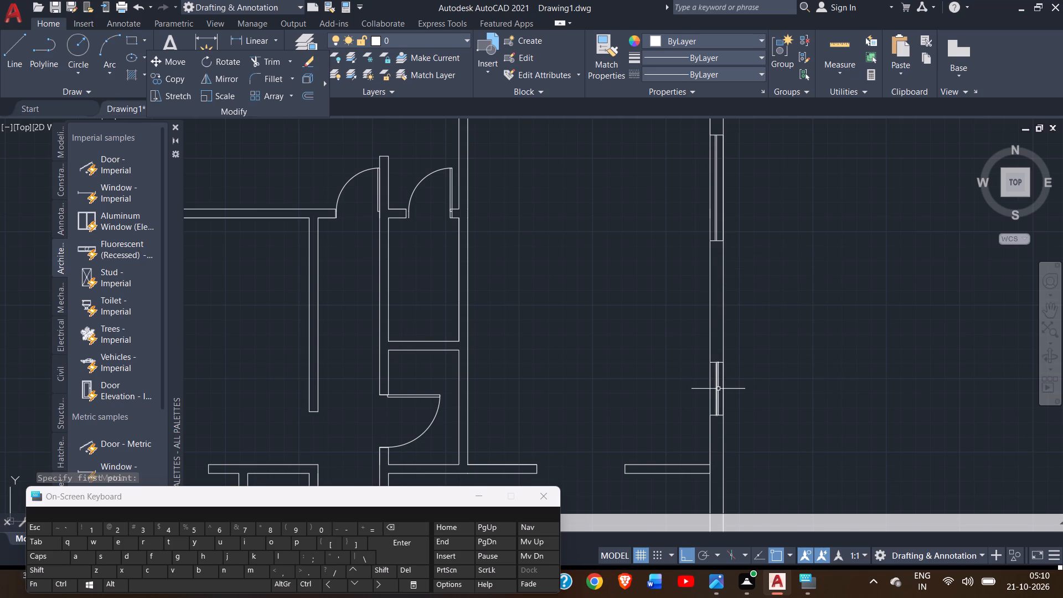
Offset the 3' opening's centre line 1" toward the inside of the building.
left_click(718, 389)
type("off")
key("Return")
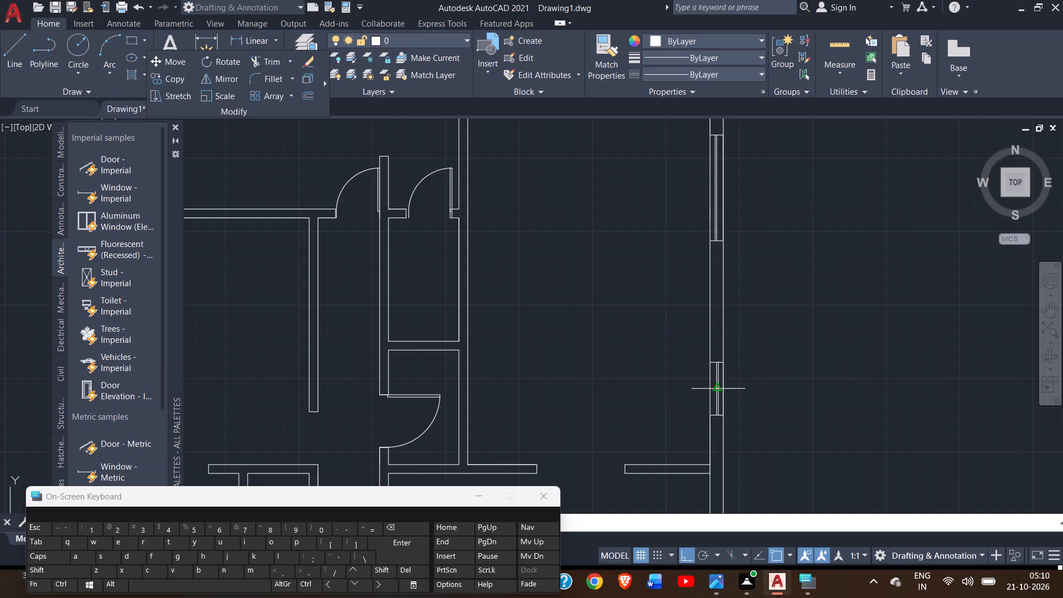
scroll(718, 389, "up", 5, "ctrl")
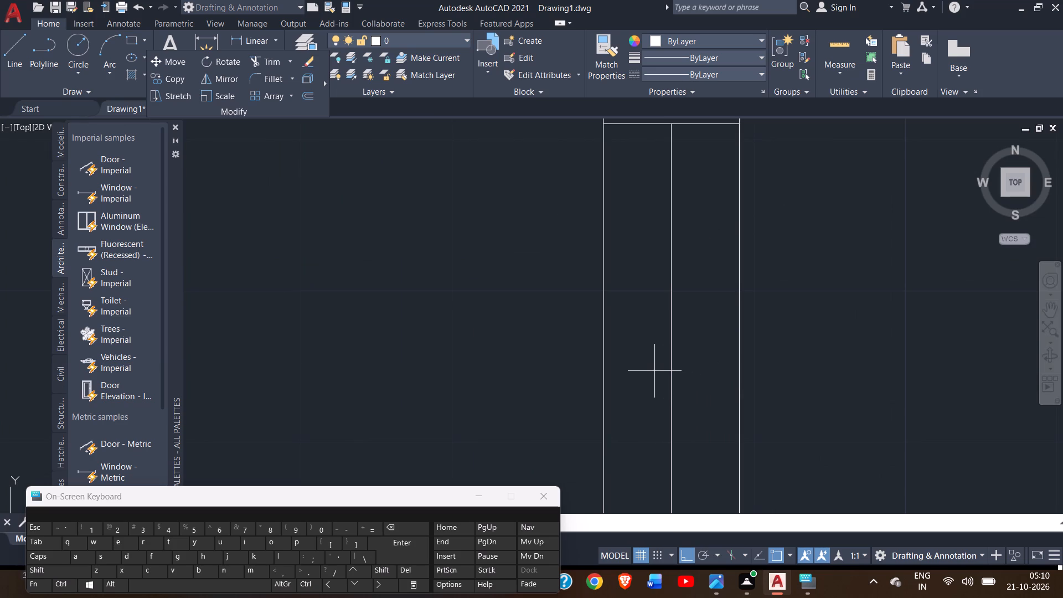
key("1")
key("shift+quotedbl")
key("Return")
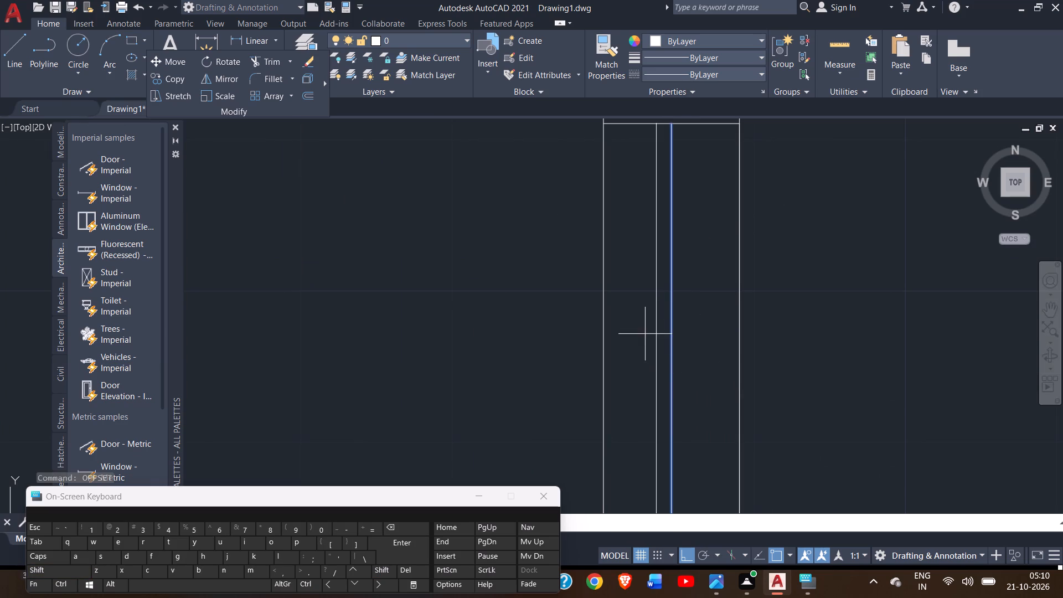
left_click(645, 334)
Draw a line from the southeast inner corner west along the south wall's inner face, across the wall, 3' west along the outer face and back across.
scroll(645, 334, "down", 6, "ctrl")
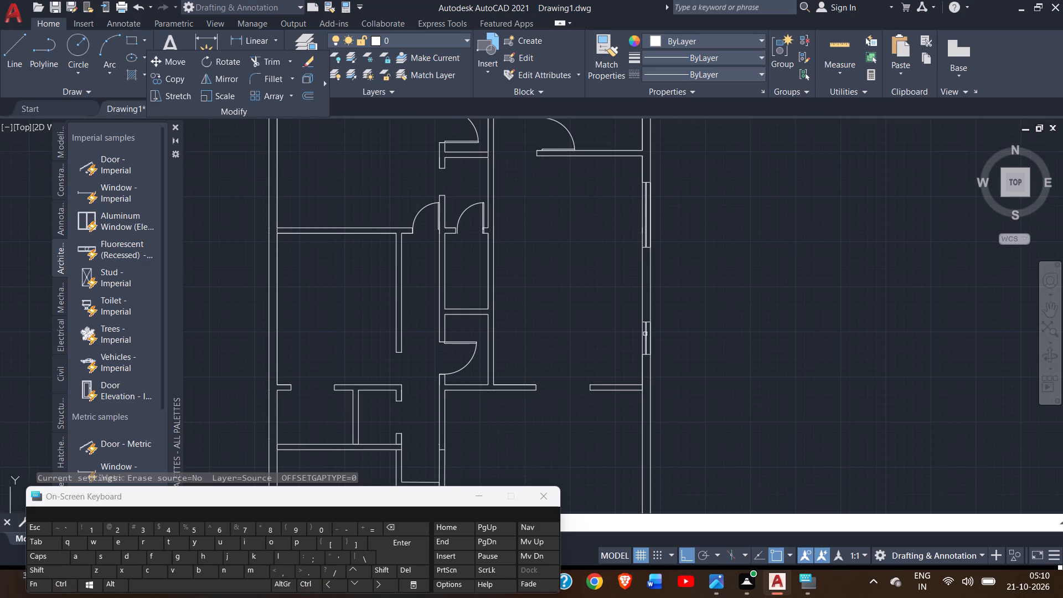
left_click(1052, 301)
left_click_drag(816, 359, 1057, 297)
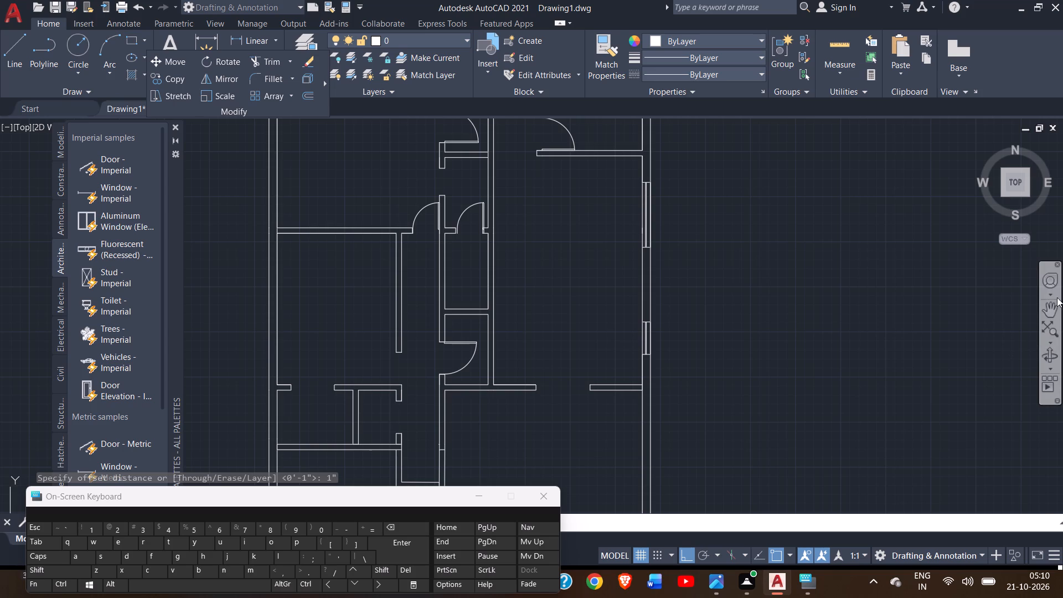
left_click_drag(1057, 297, 1052, 309)
left_click(1052, 309)
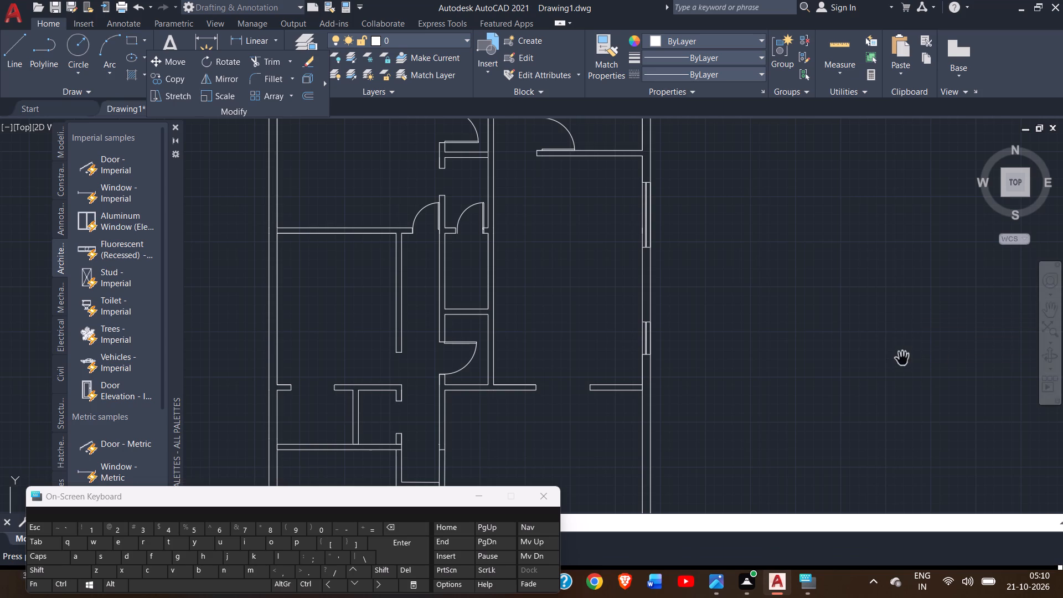
left_click_drag(902, 359, 917, 195)
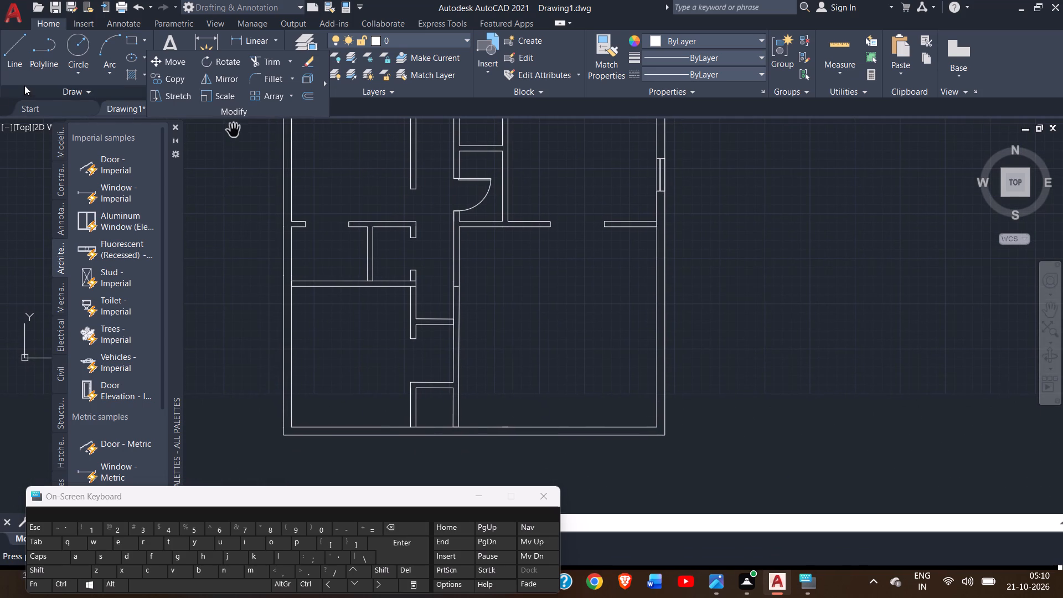
left_click(14, 68)
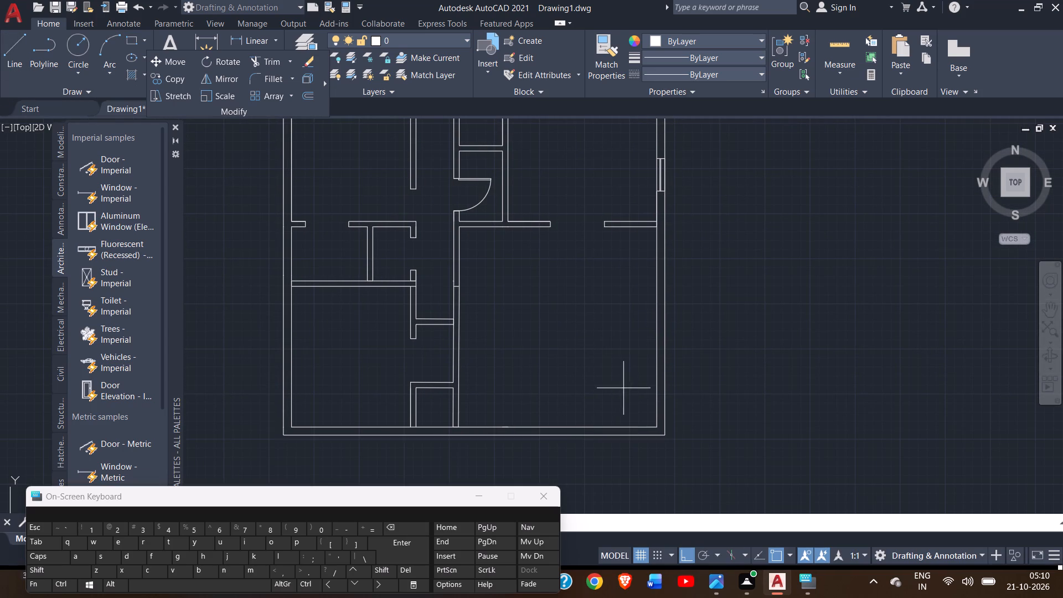
left_click_drag(656, 430, 627, 436)
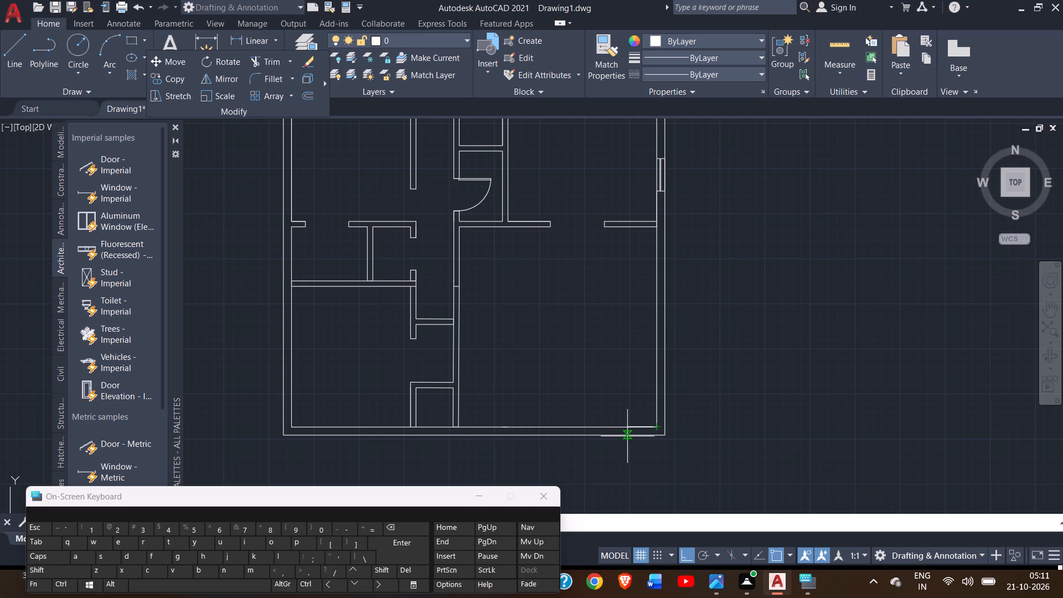
left_click_drag(627, 436, 621, 427)
left_click(621, 427)
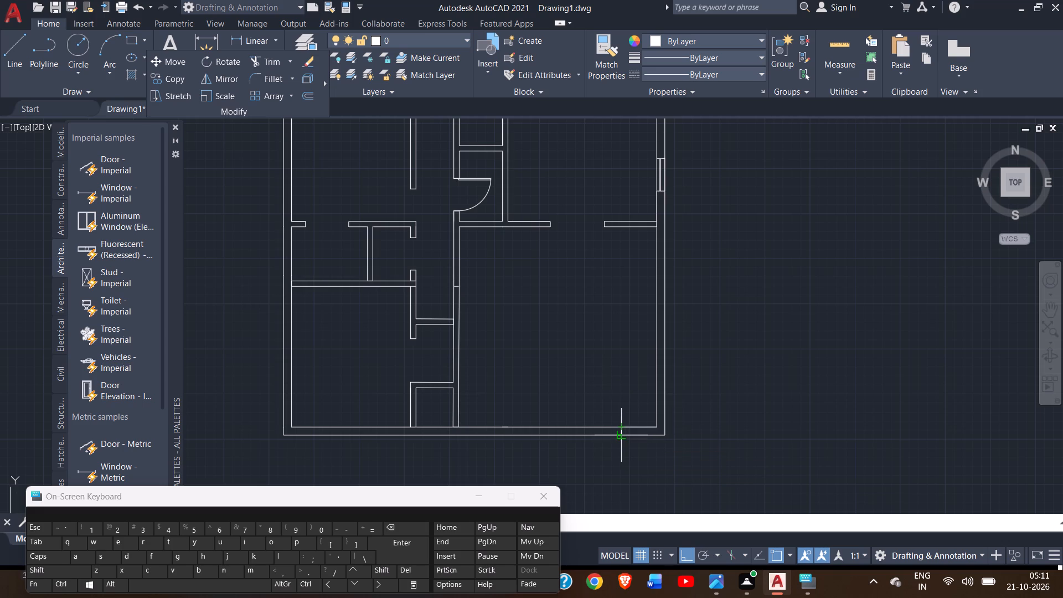
left_click(620, 437)
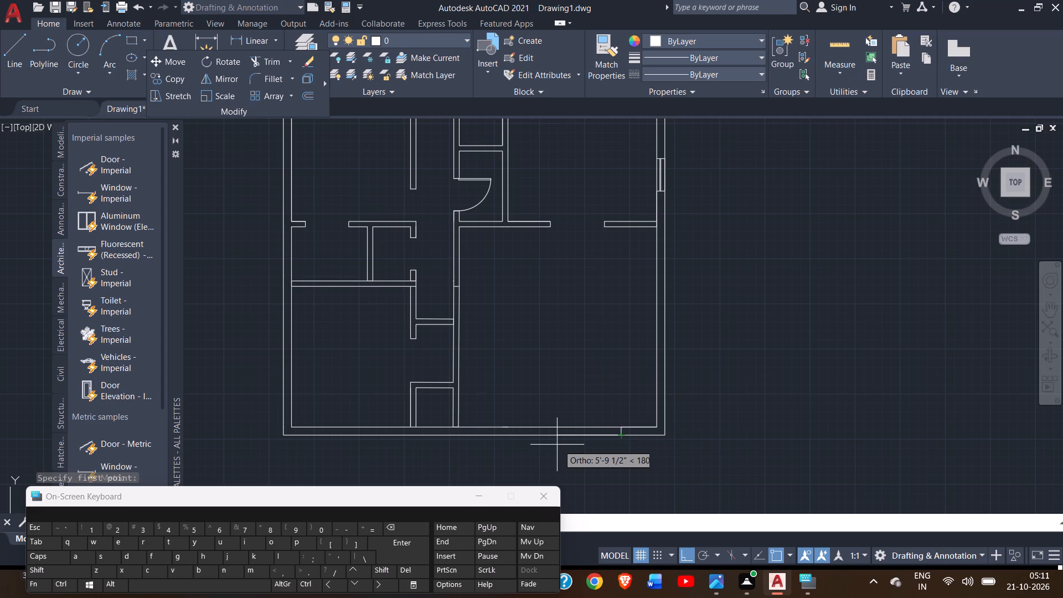
type("3'")
key("Return")
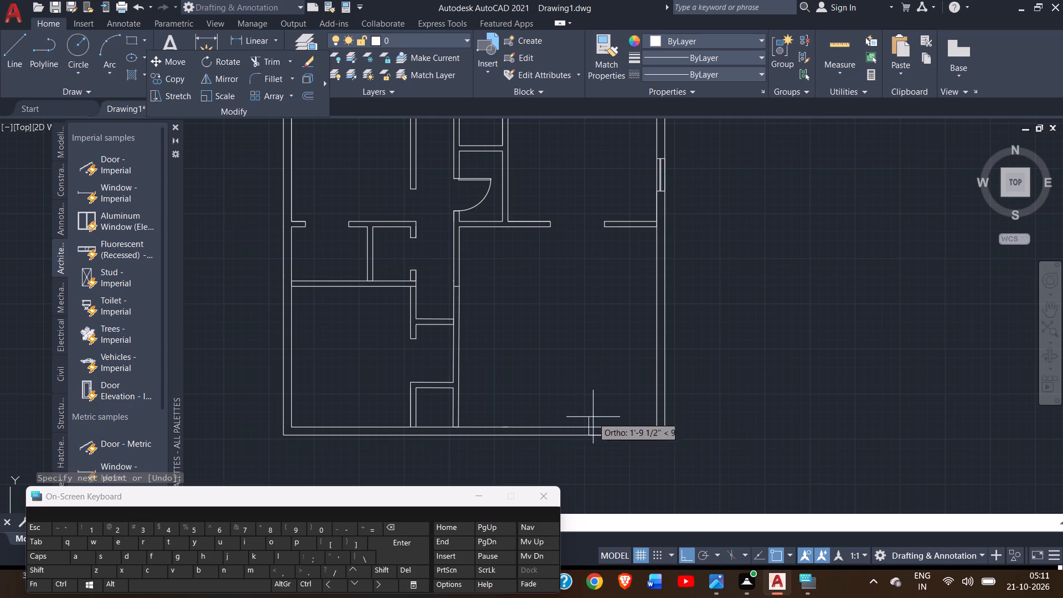
left_click(586, 429)
right_click(586, 429)
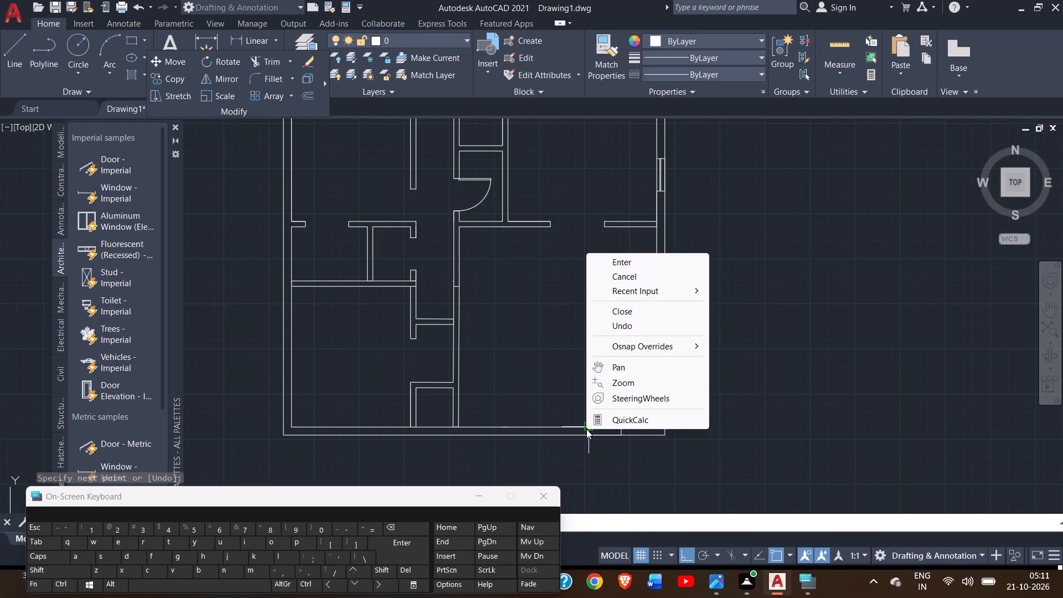
left_click(651, 266)
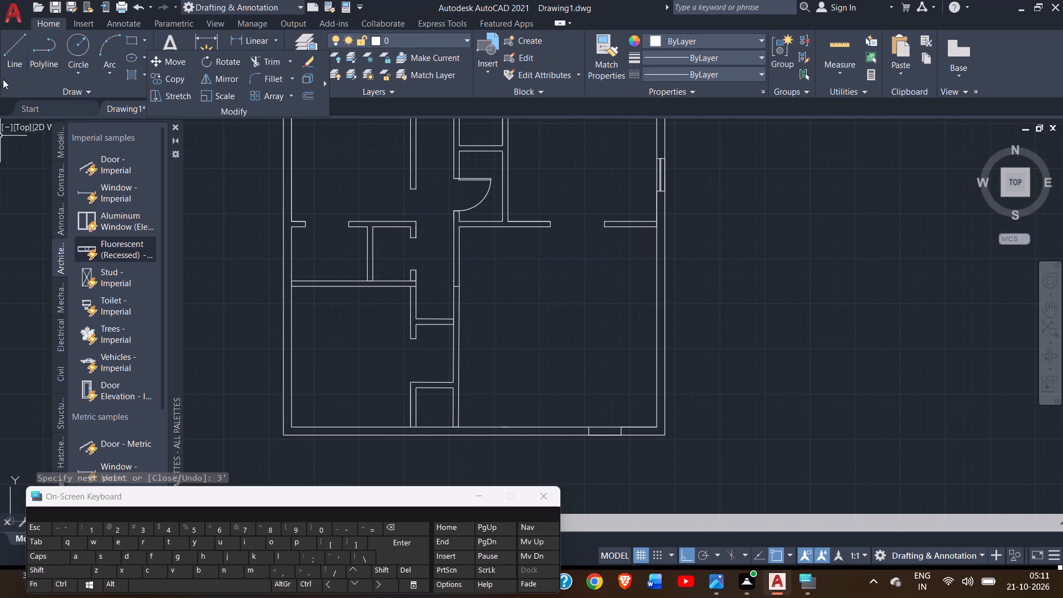
Continue west from the first south opening with a line along the inner face, across the wall, and 3' along the outer face.
left_click(11, 43)
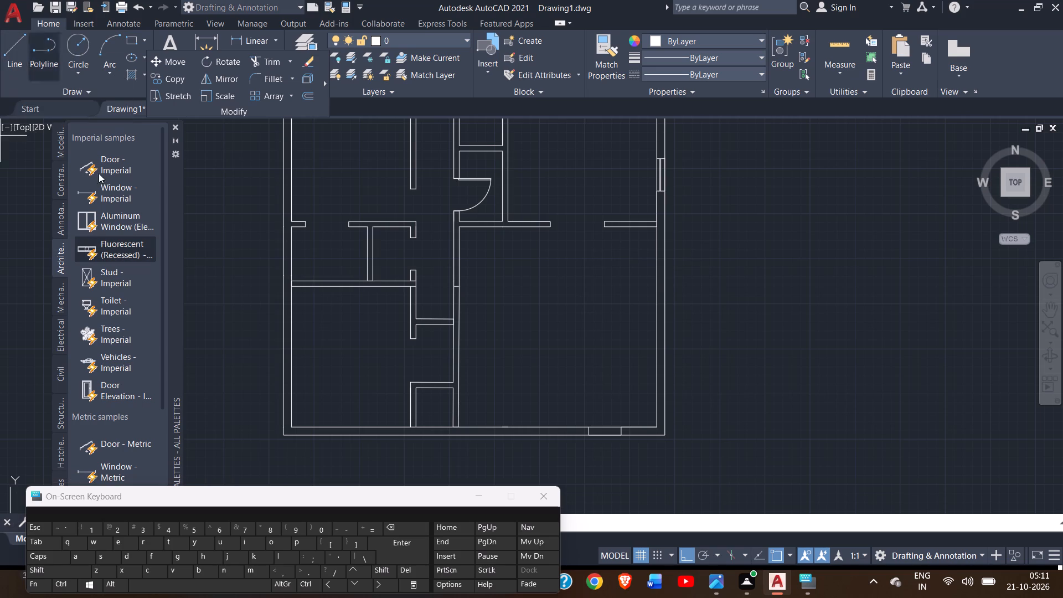
left_click(587, 429)
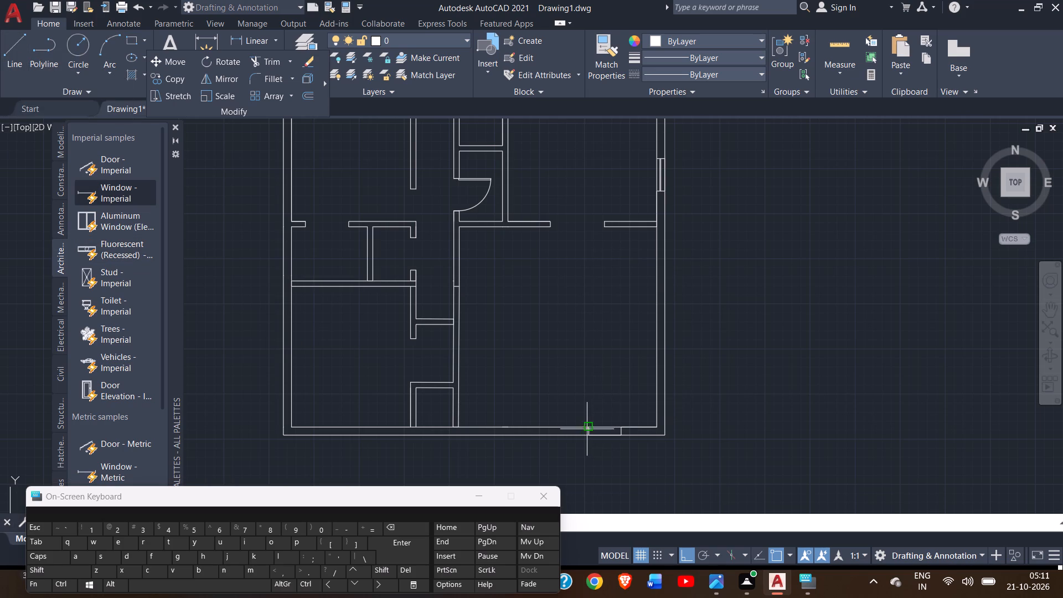
left_click(553, 429)
left_click_drag(550, 438, 514, 436)
type("3'")
key("Return")
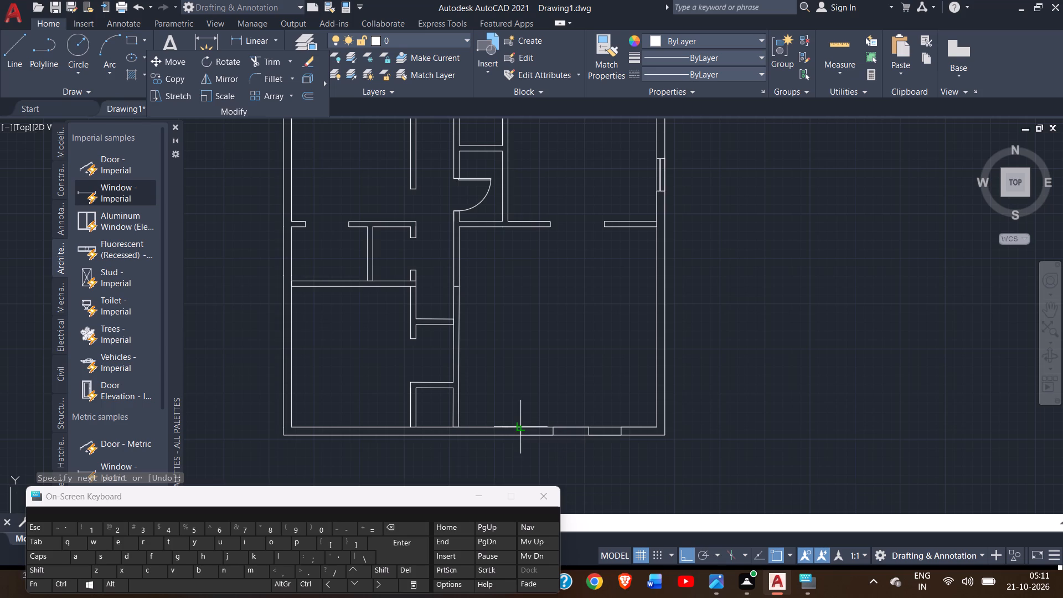
right_click(519, 425)
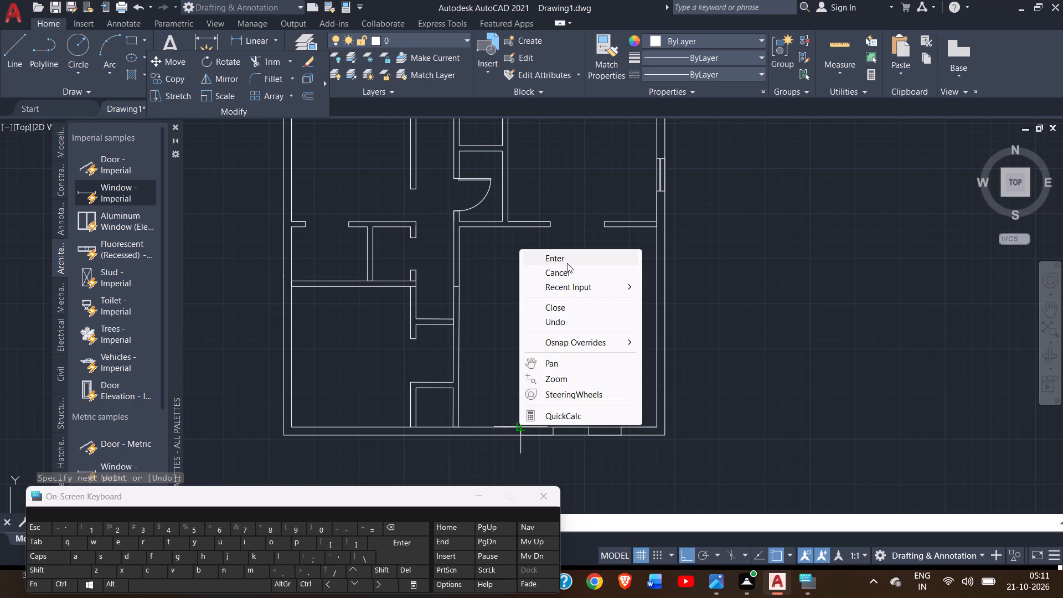
left_click(567, 263)
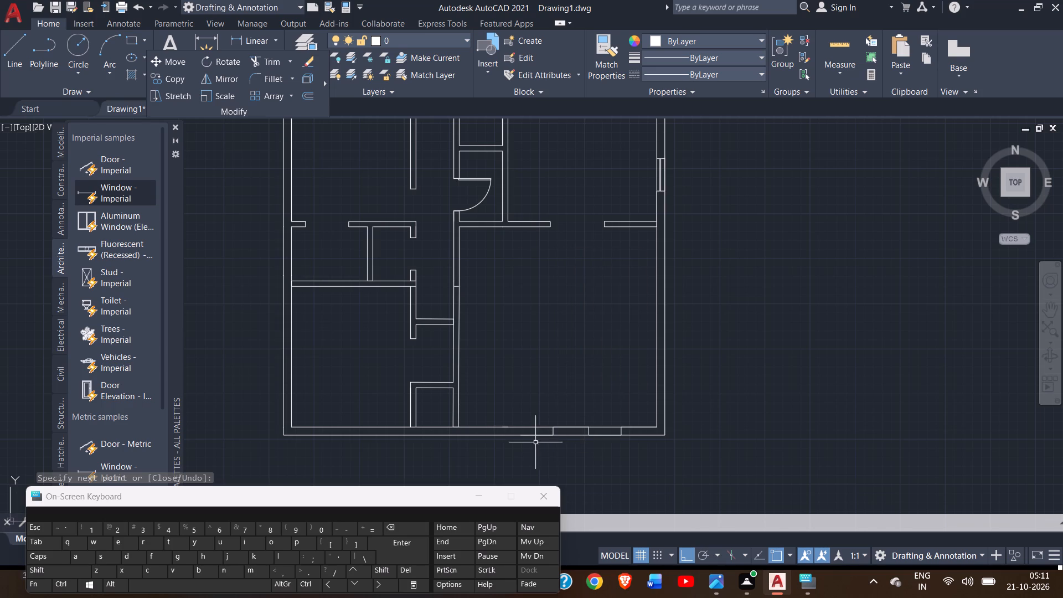
Draw the west end mark of the second 3' opening across the south wall, from the outer face to the inner face.
left_click(5, 44)
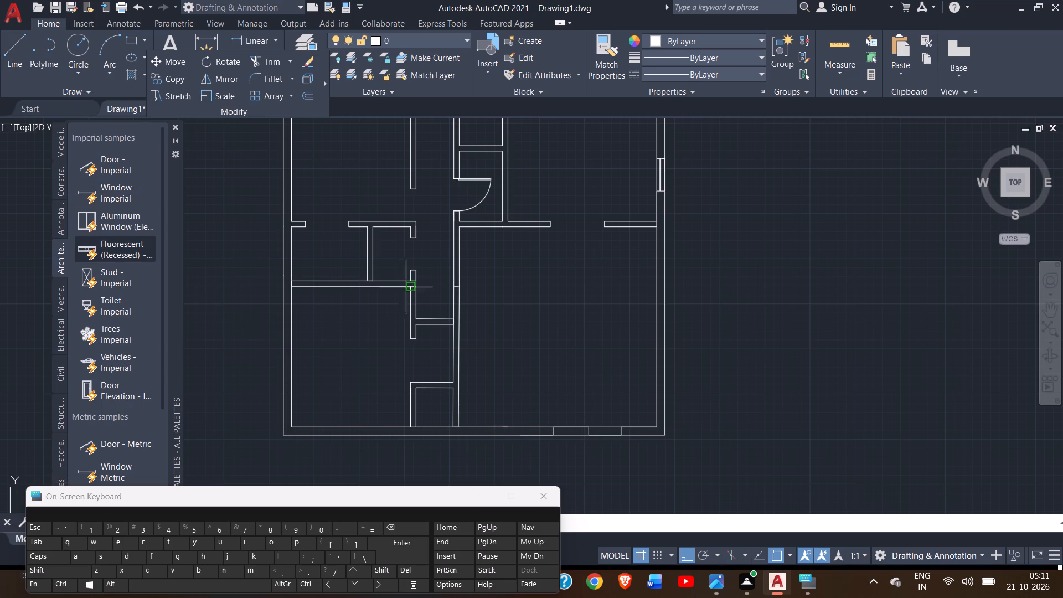
left_click(518, 439)
left_click(520, 425)
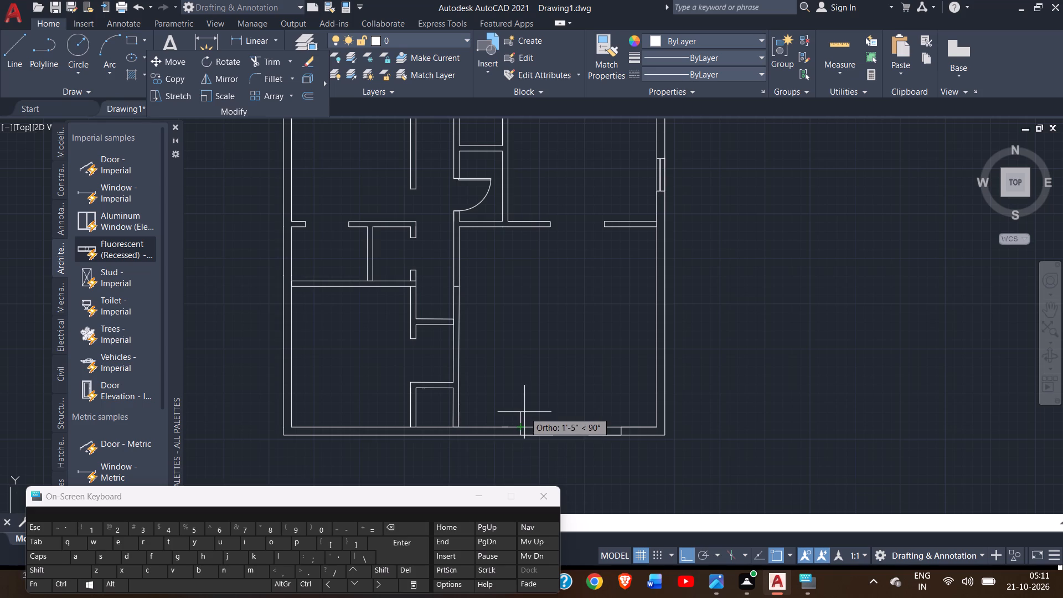
right_click(524, 412)
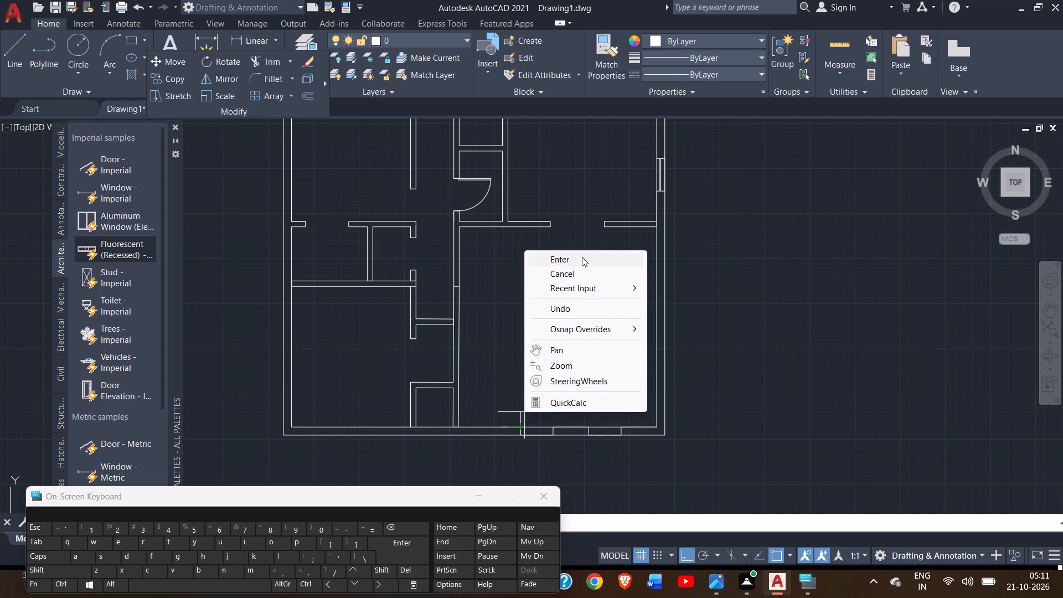
left_click(582, 257)
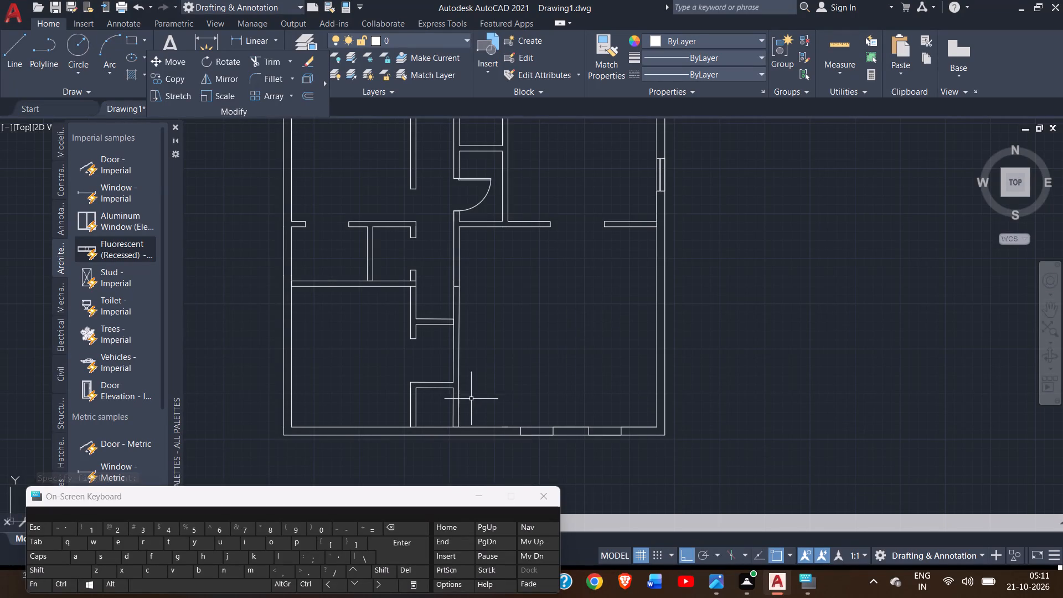
Draw a third south-wall opening just east of the central partition: line across the wall, 3' east along the outer face and back across.
left_click(16, 79)
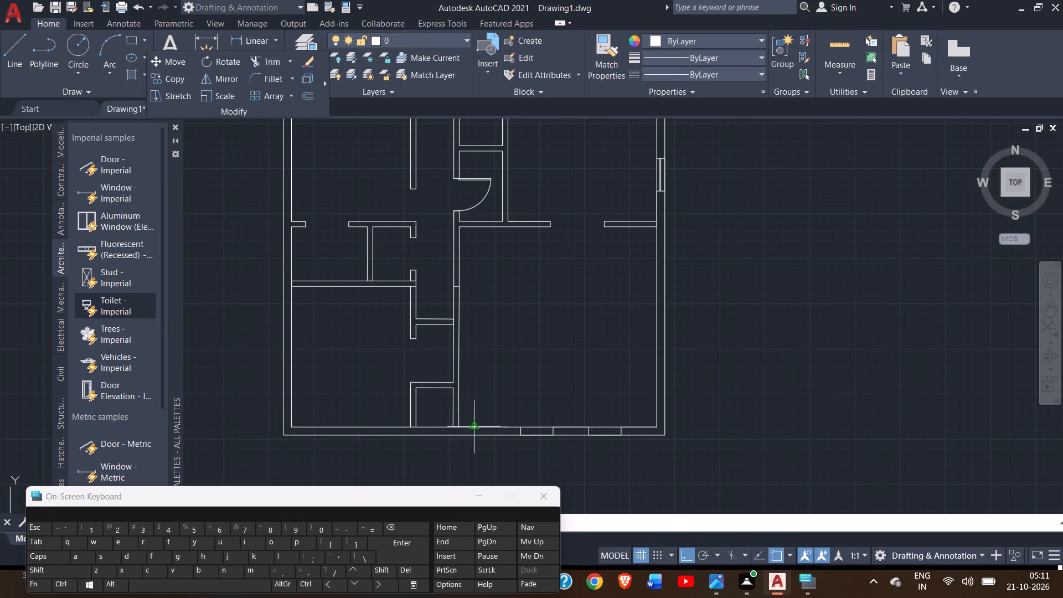
left_click(461, 427)
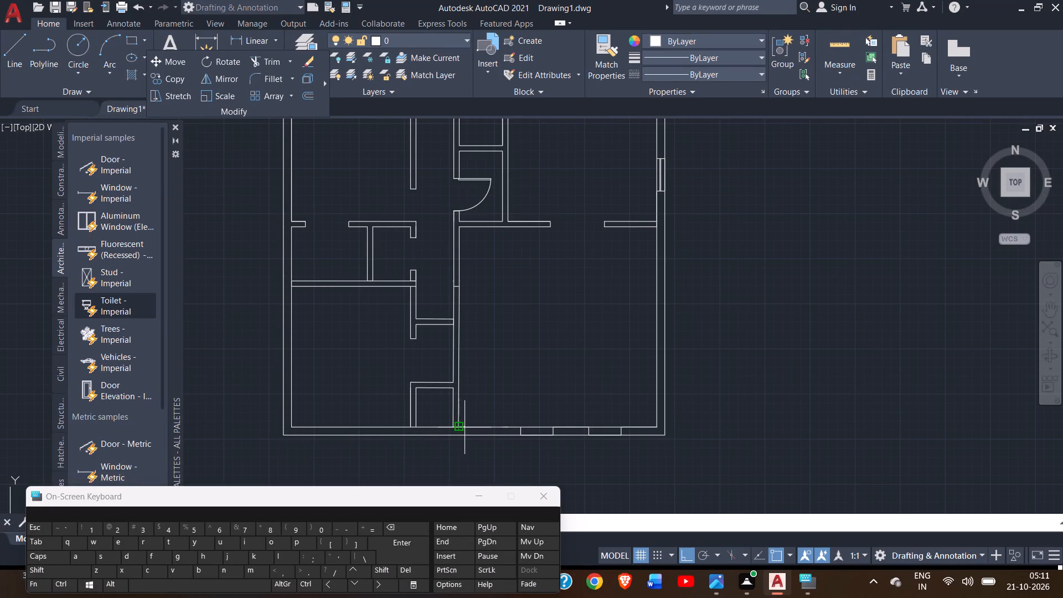
left_click(465, 427)
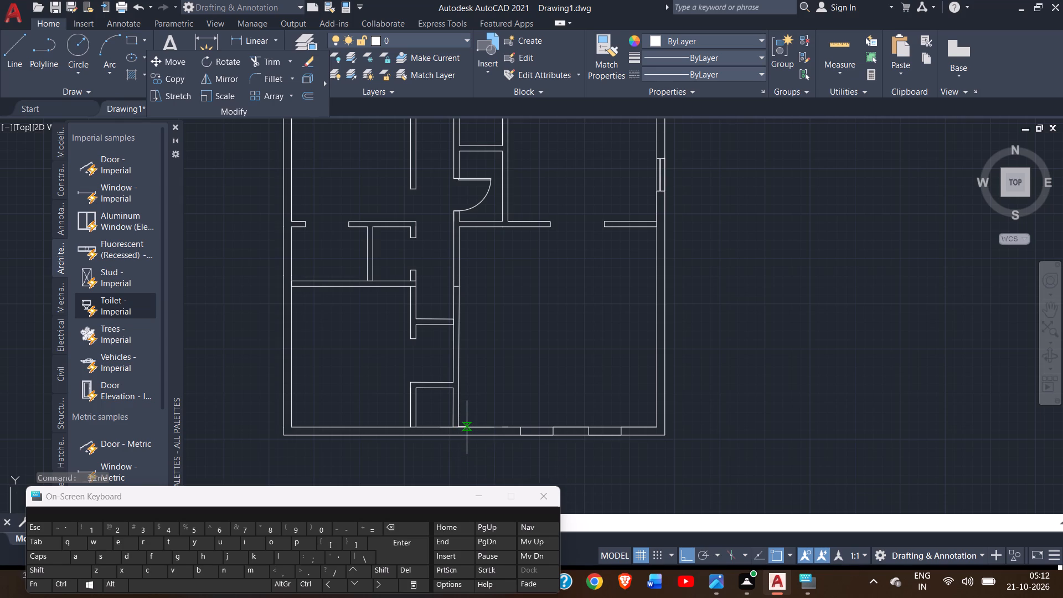
left_click(467, 427)
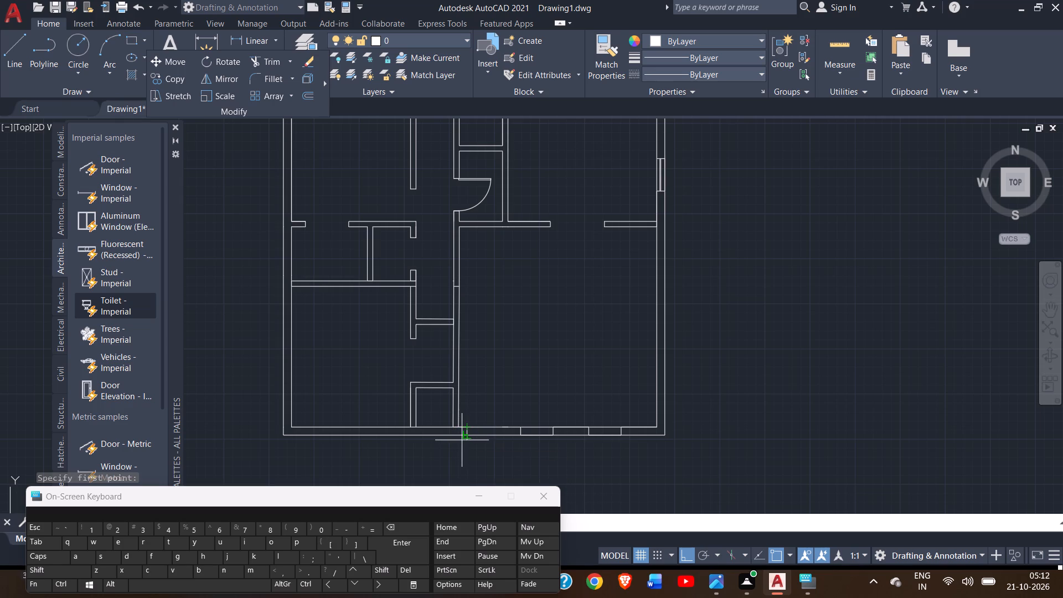
left_click(468, 434)
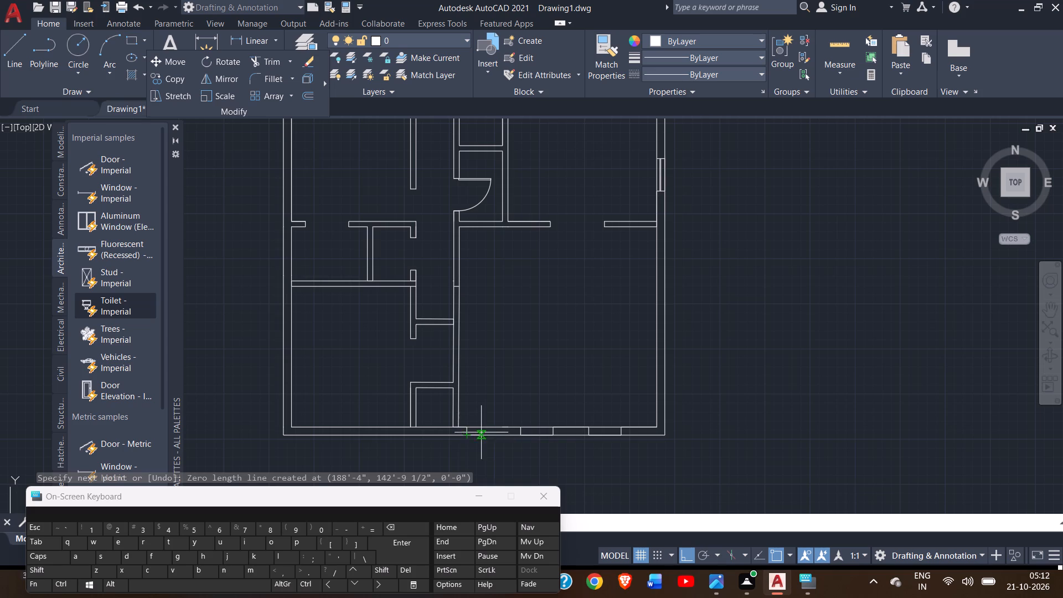
type("3'")
key("Return")
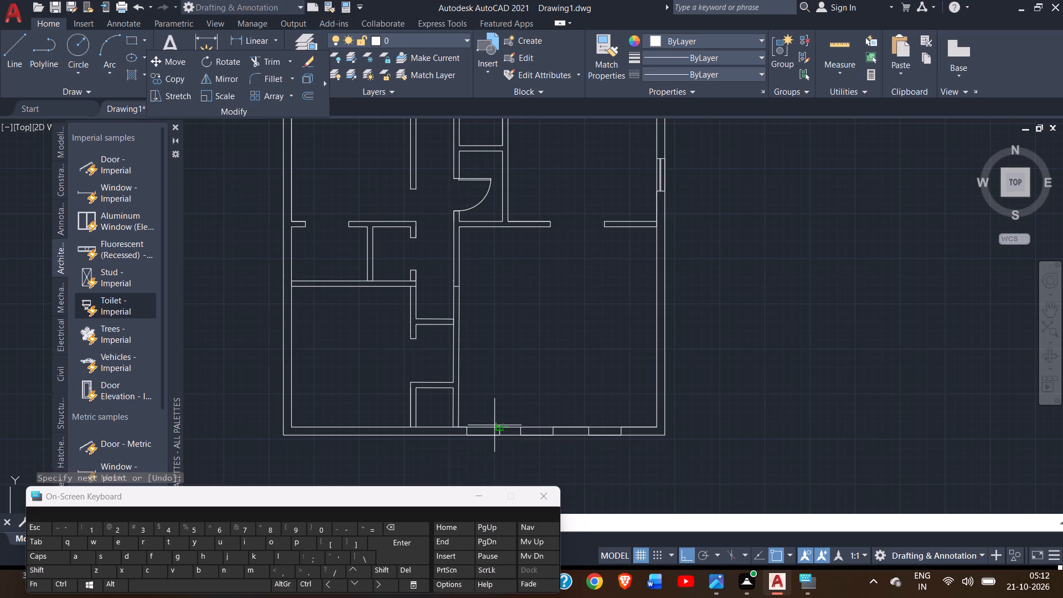
left_click(501, 424)
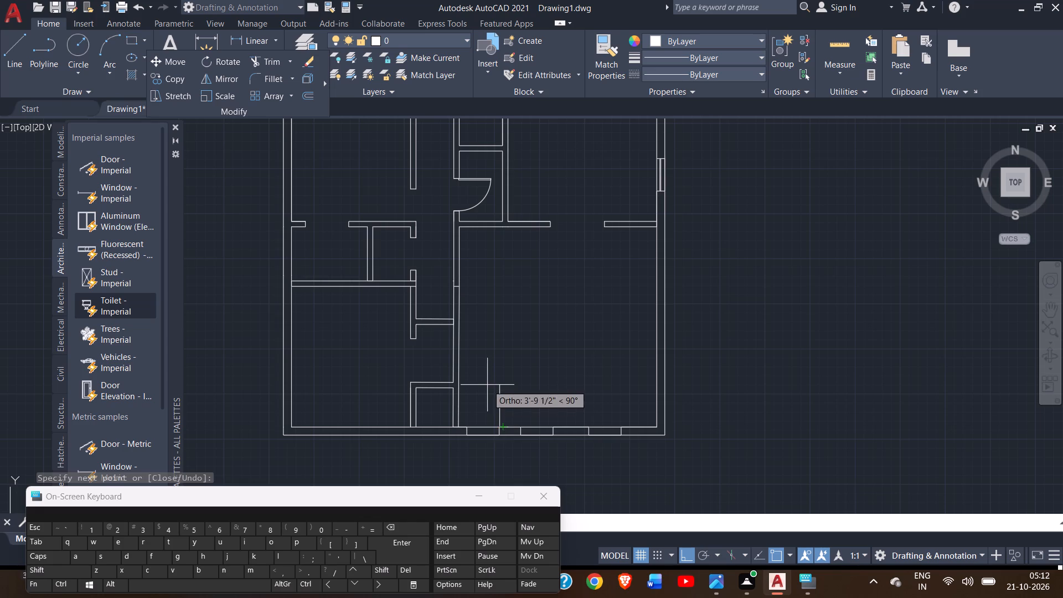
right_click(487, 383)
left_click(509, 391)
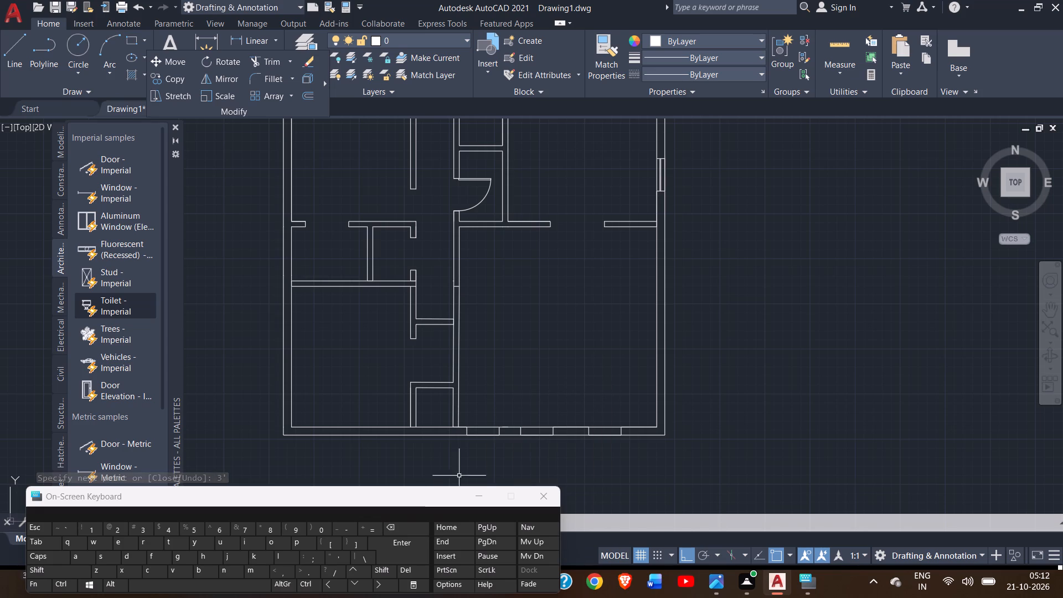
Draw a line down the middle of the south wall between the end-mark midpoints of the opening beside the partition.
scroll(451, 458, "up", 2, "ctrl")
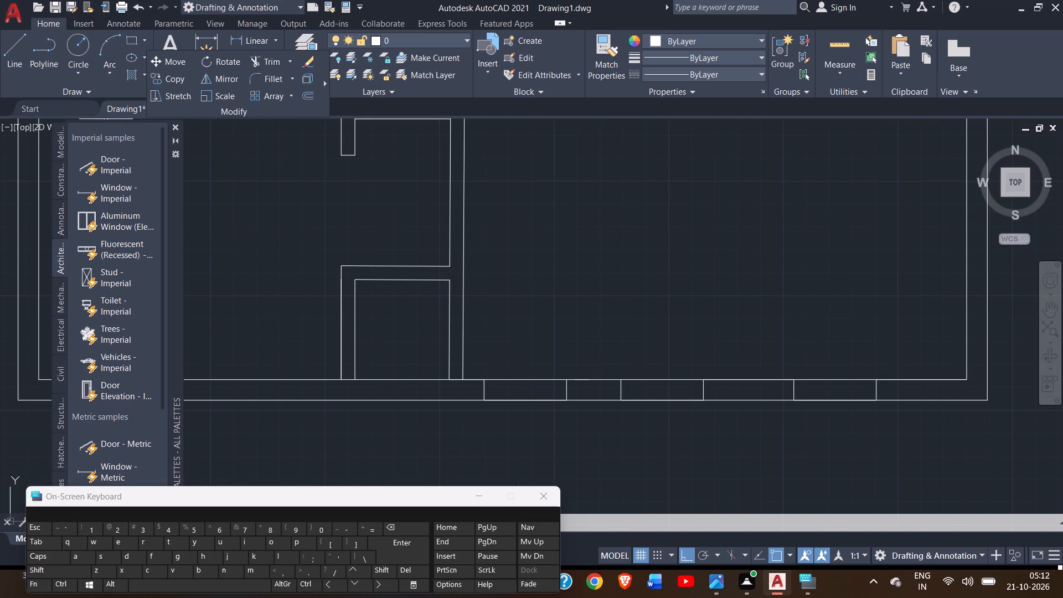
left_click(15, 71)
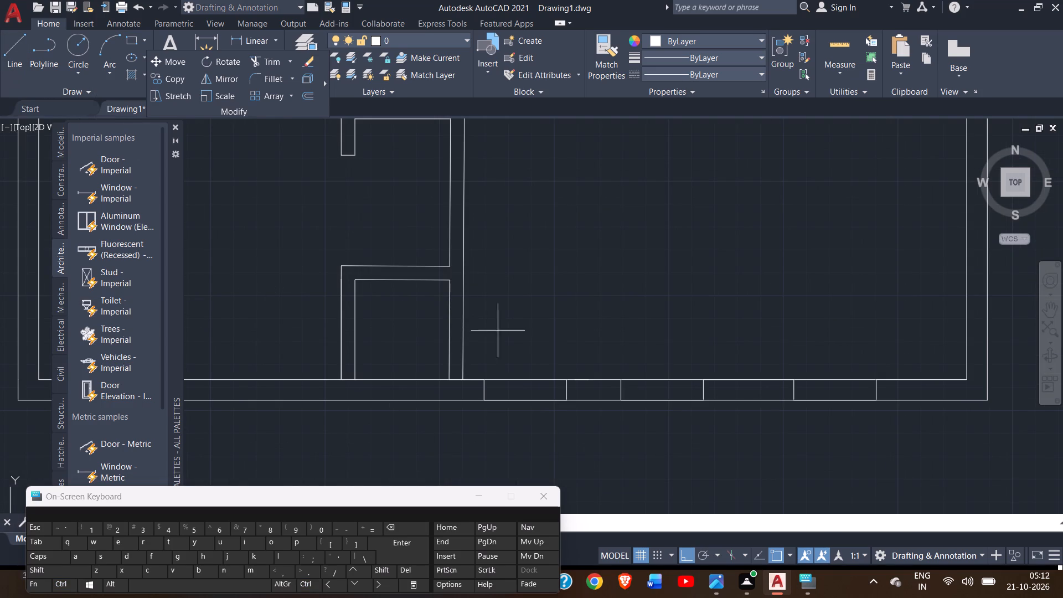
left_click(487, 389)
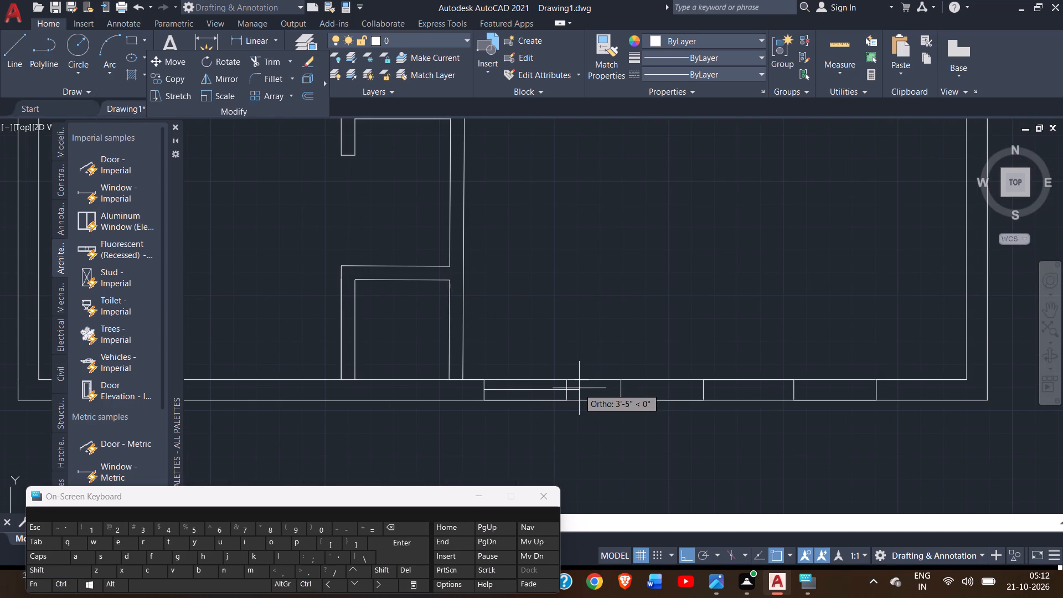
left_click(569, 391)
right_click(569, 391)
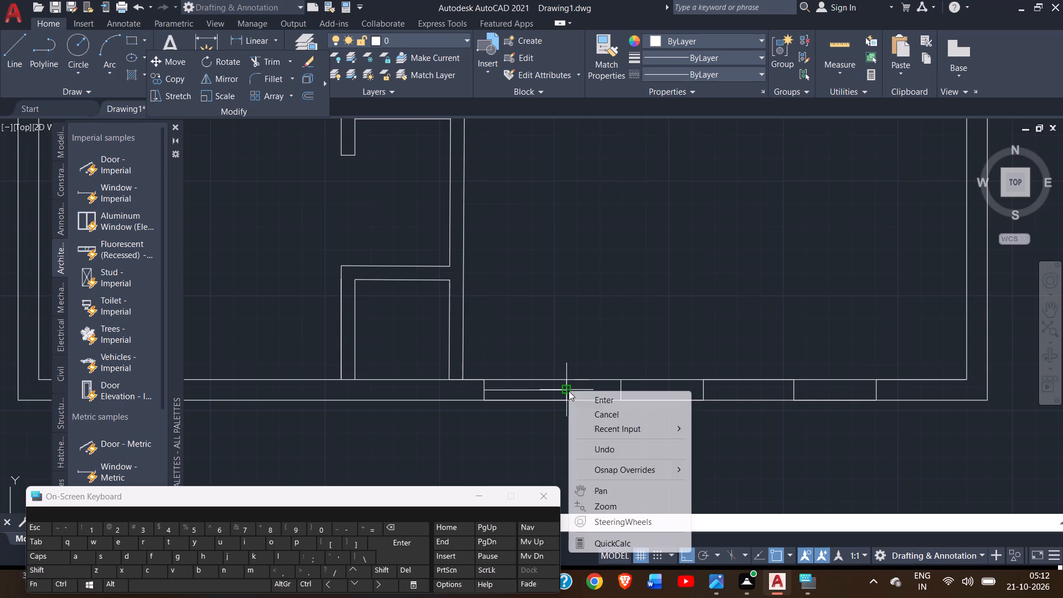
left_click(587, 404)
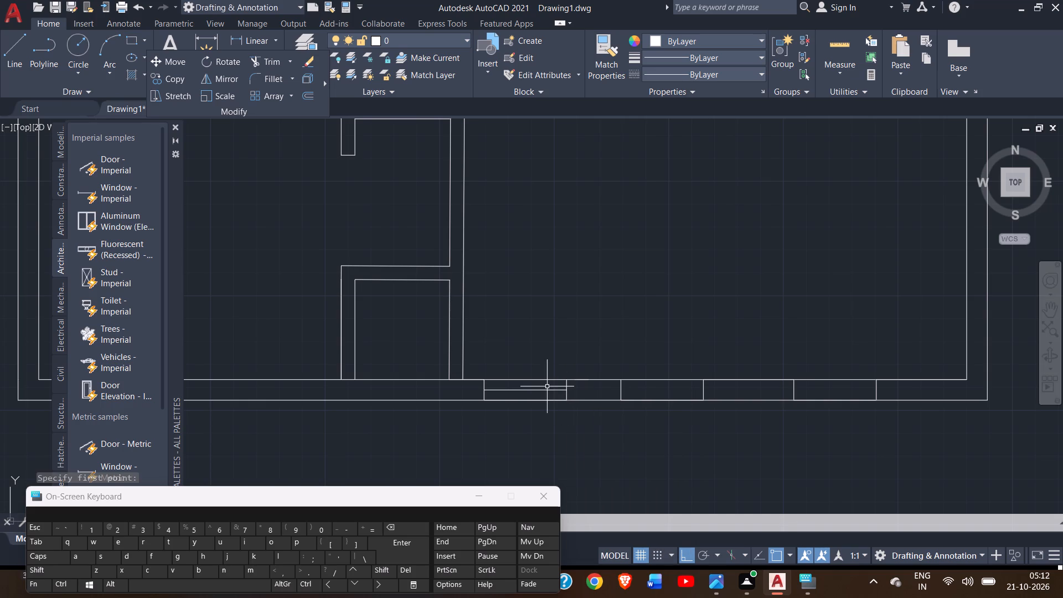
Offset the centre line of the south-wall window beside the central partition by 1" toward the outer face.
left_click(548, 389)
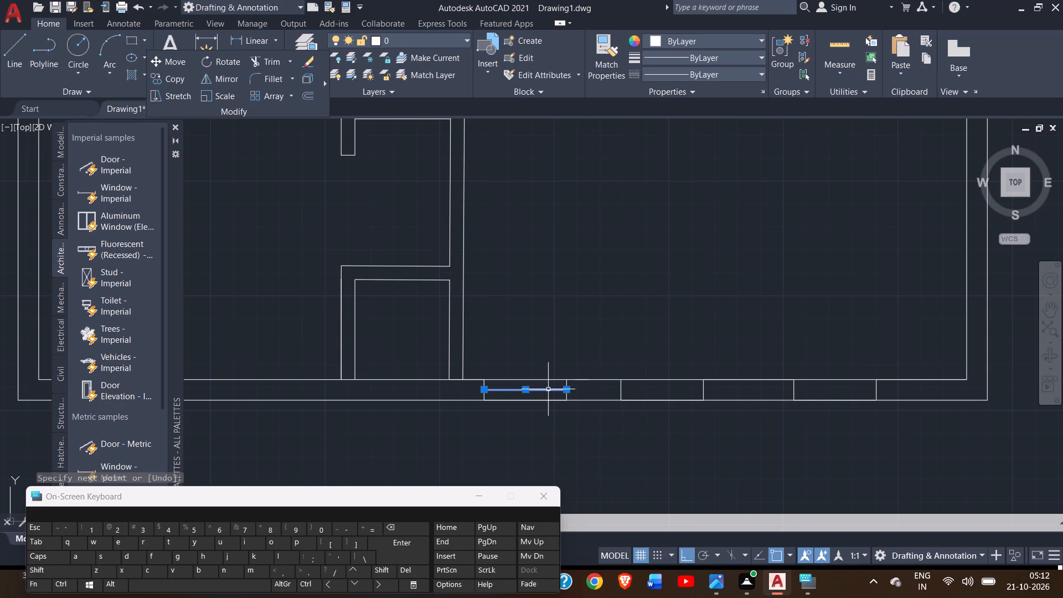
type("off")
key("Return")
key("1")
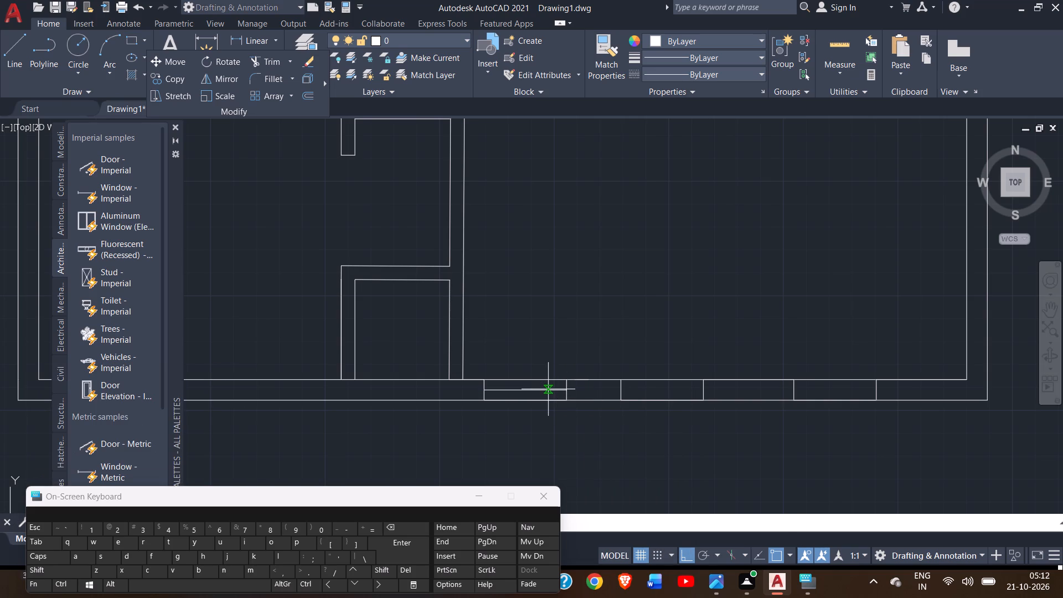
key("shift+quotedbl")
key("Return")
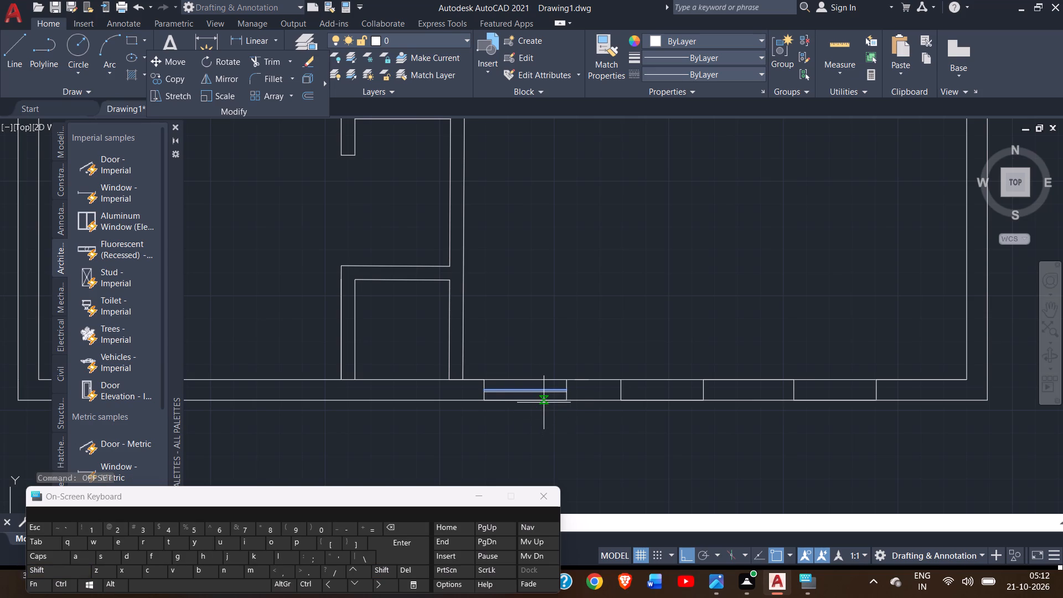
scroll(544, 403, "up", 2, "ctrl")
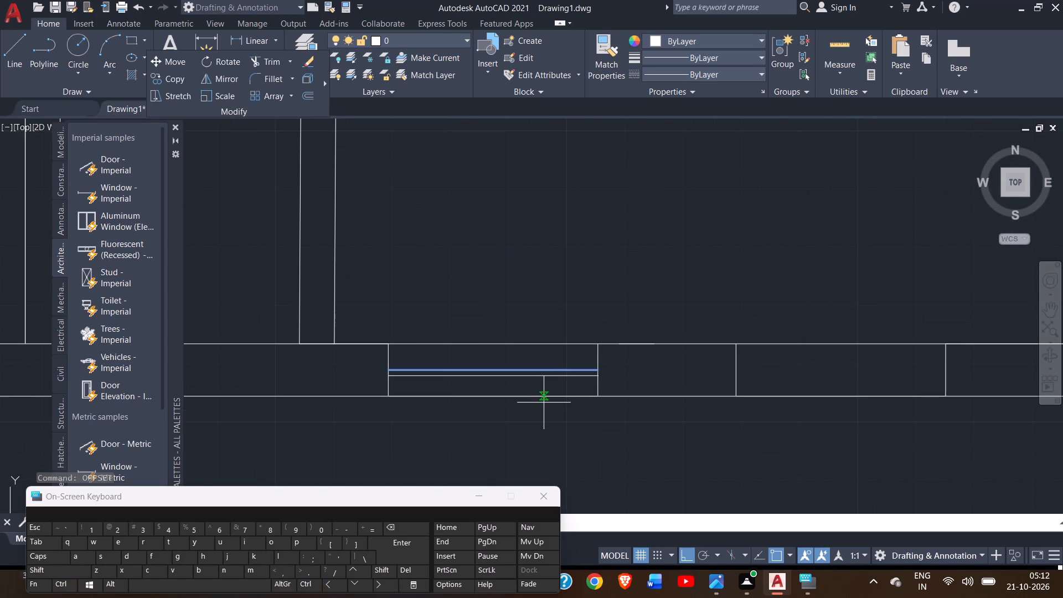
left_click(515, 413)
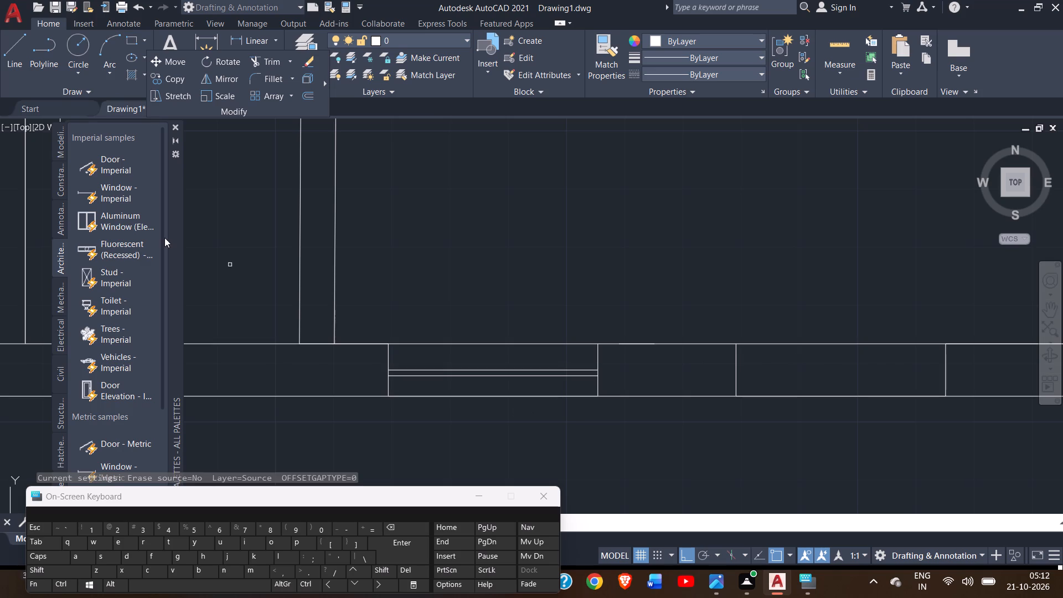
Draw a line down the middle of the south wall between the end-mark midpoints of the middle opening.
left_click(19, 66)
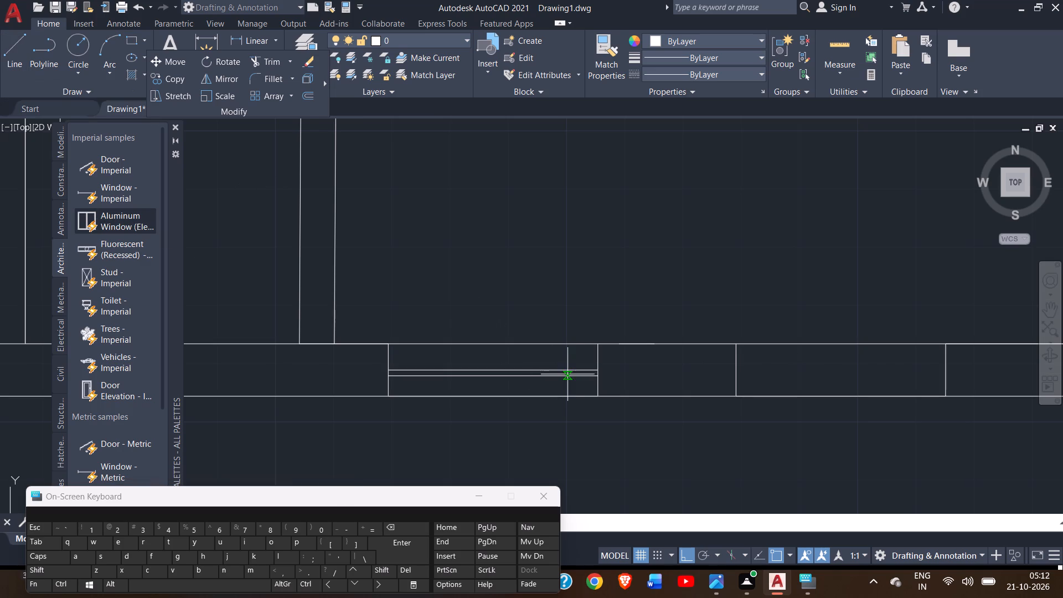
left_click(739, 371)
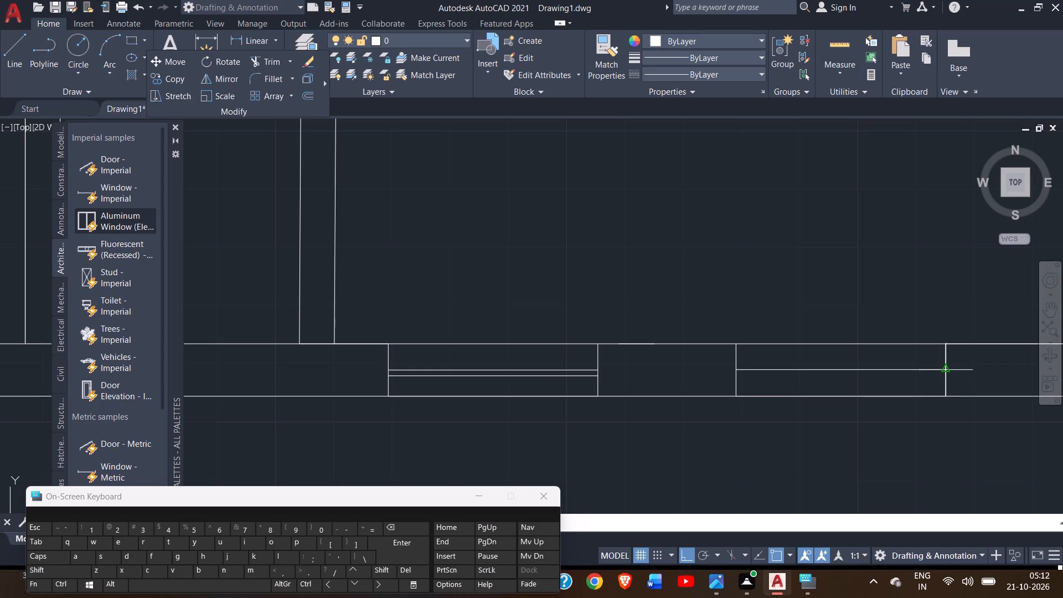
left_click(946, 369)
right_click(946, 369)
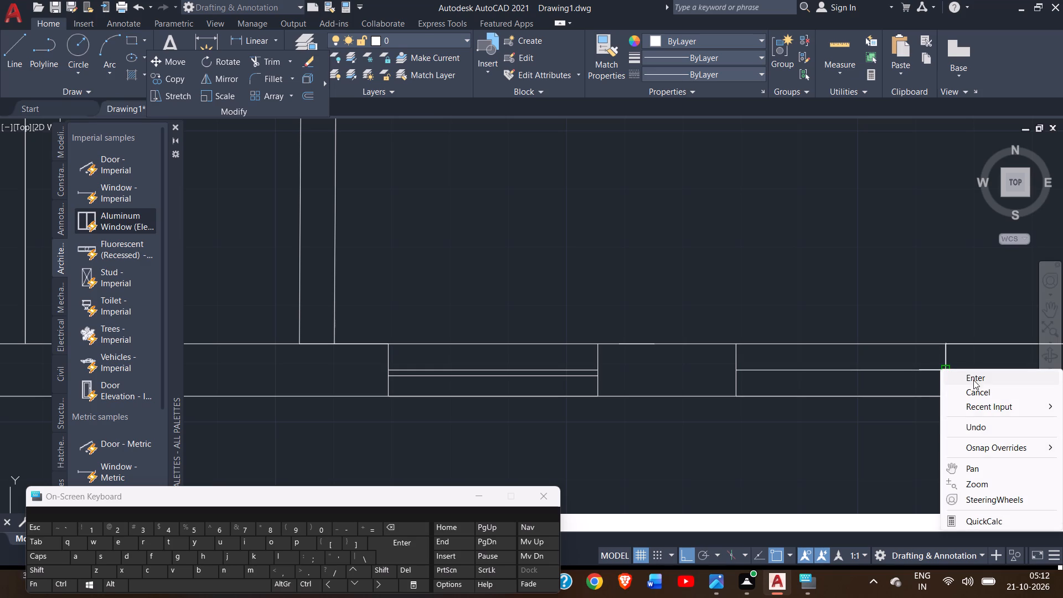
left_click(972, 376)
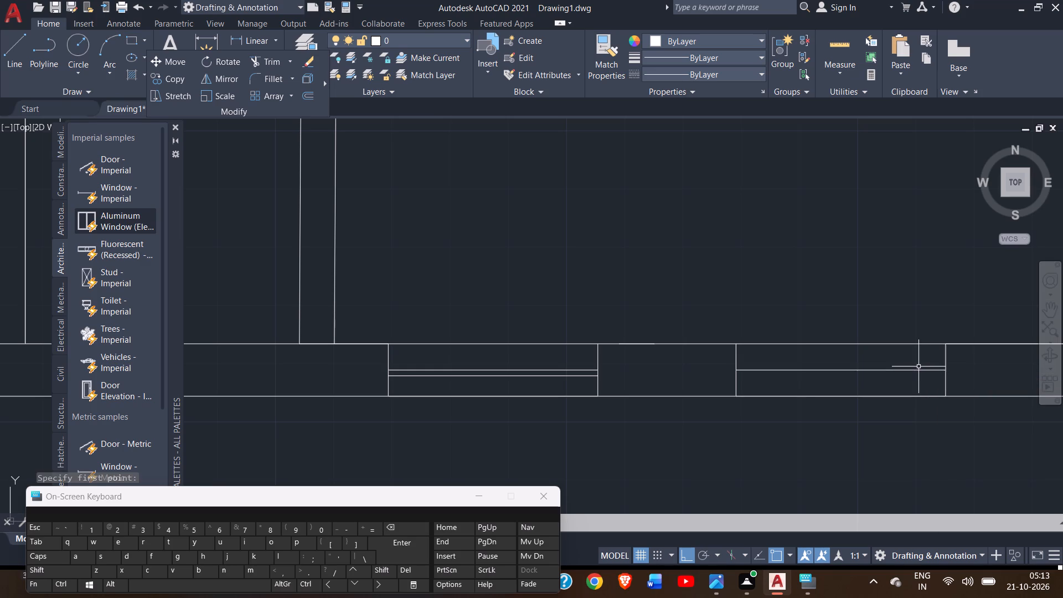
Offset the middle south window's centre line by 1" toward the outer face.
left_click(920, 370)
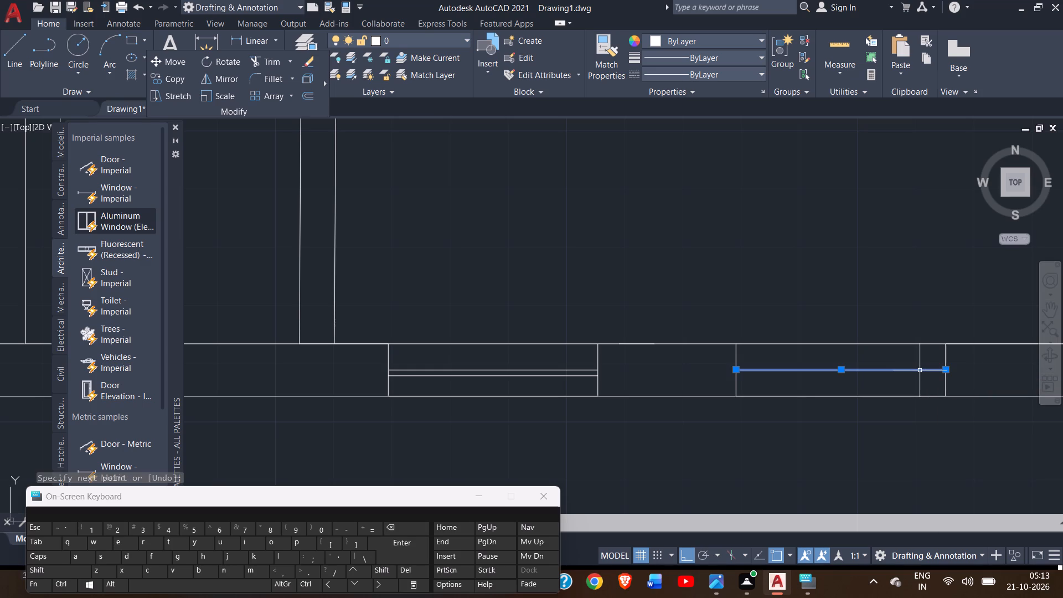
type("off")
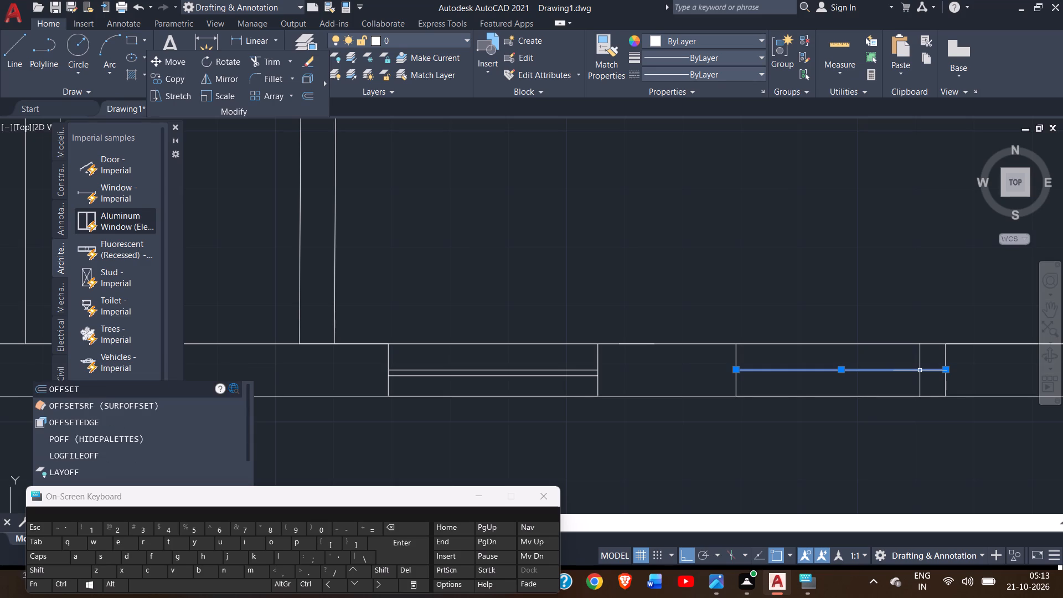
key("Return")
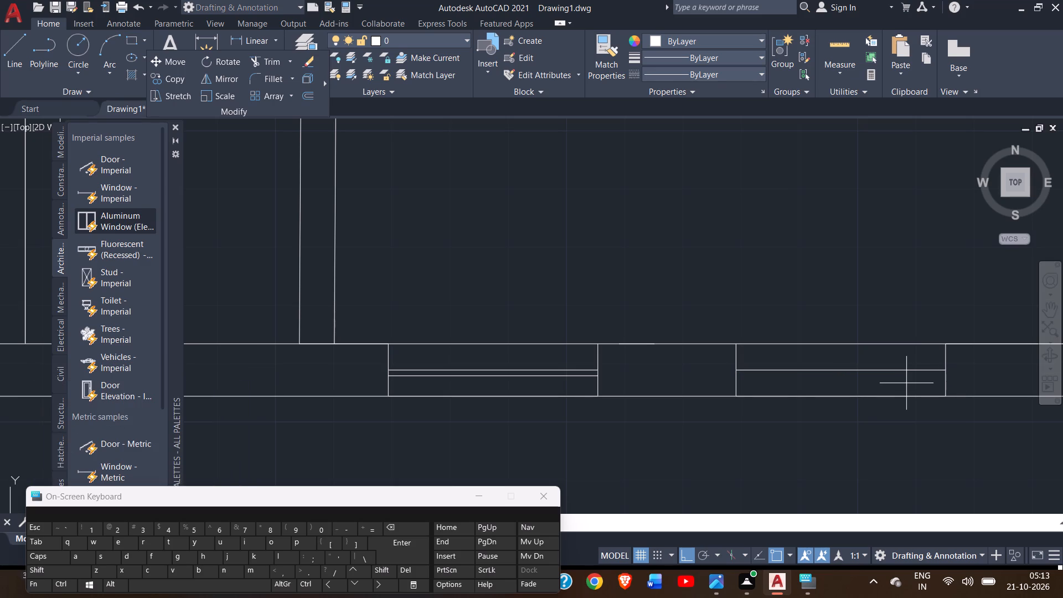
key("1")
key("shift+quotedbl")
key("Return")
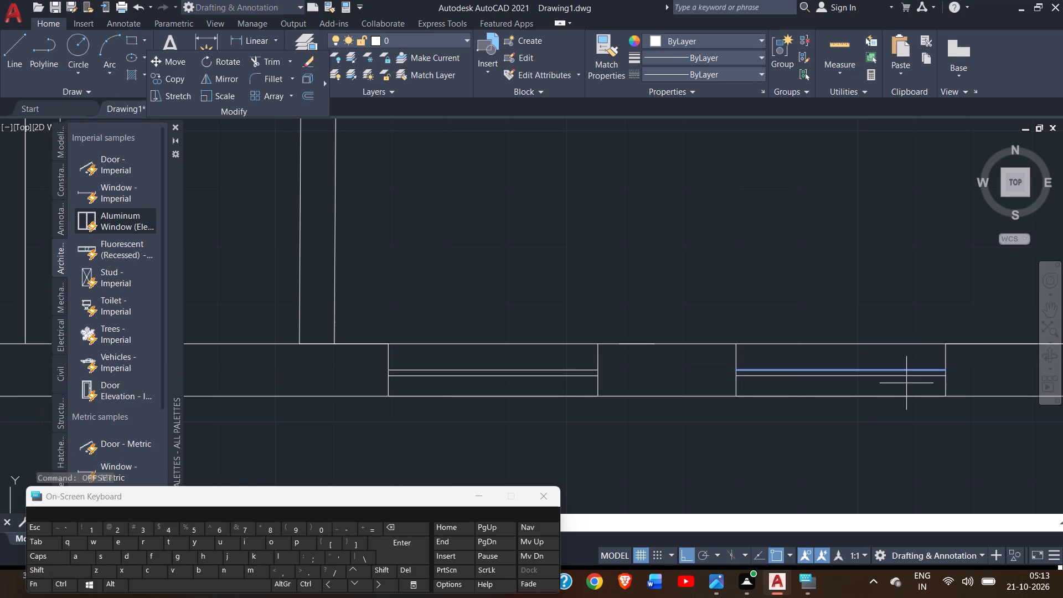
left_click(886, 386)
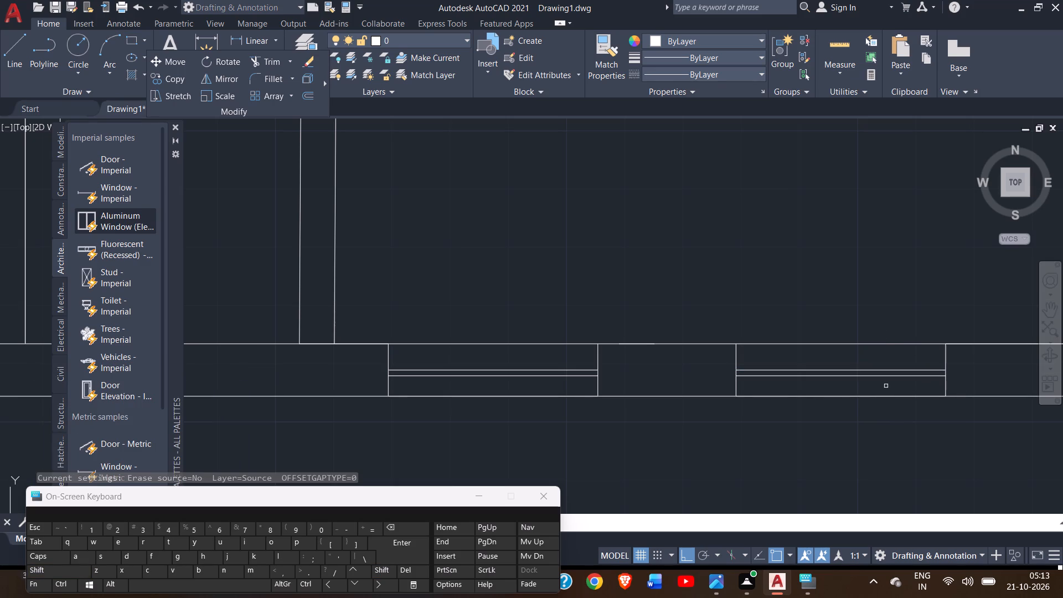
Draw a line between the end-mark midpoints of the easternmost south-wall opening.
scroll(886, 386, "down", 3, "ctrl")
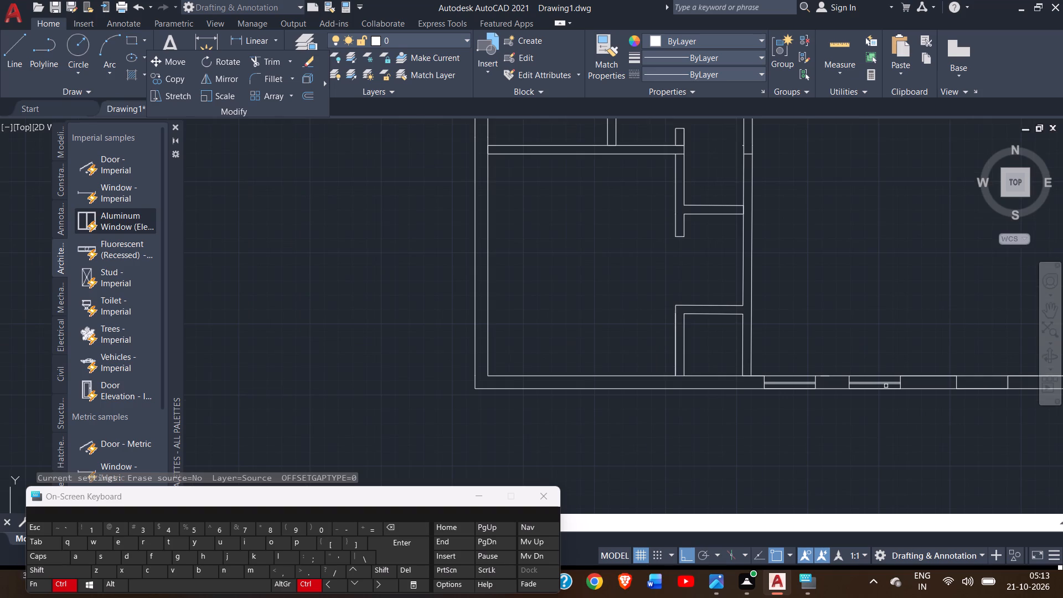
left_click(1, 59)
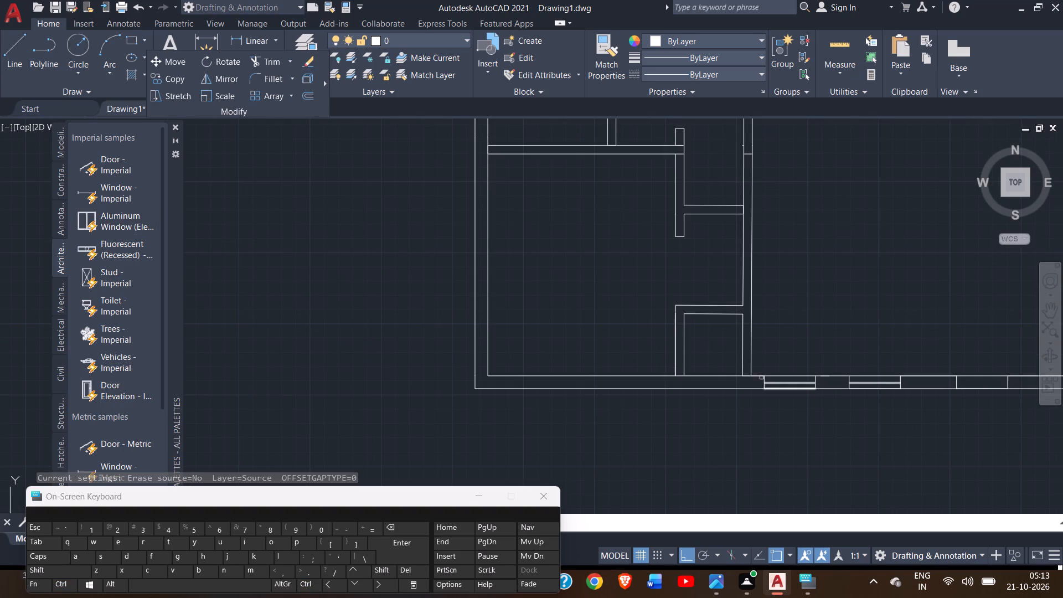
left_click(14, 63)
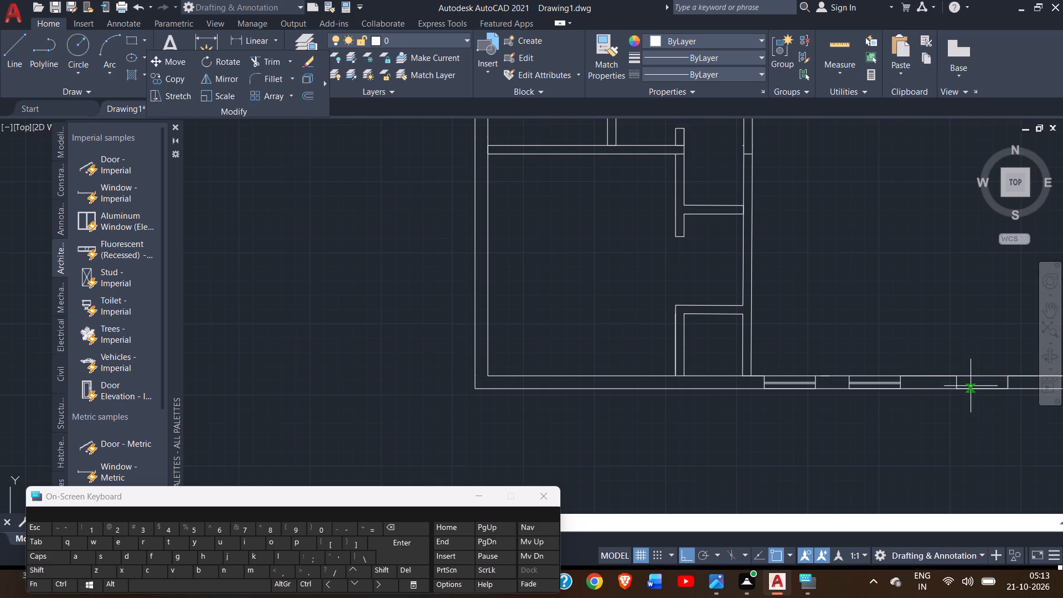
left_click(961, 380)
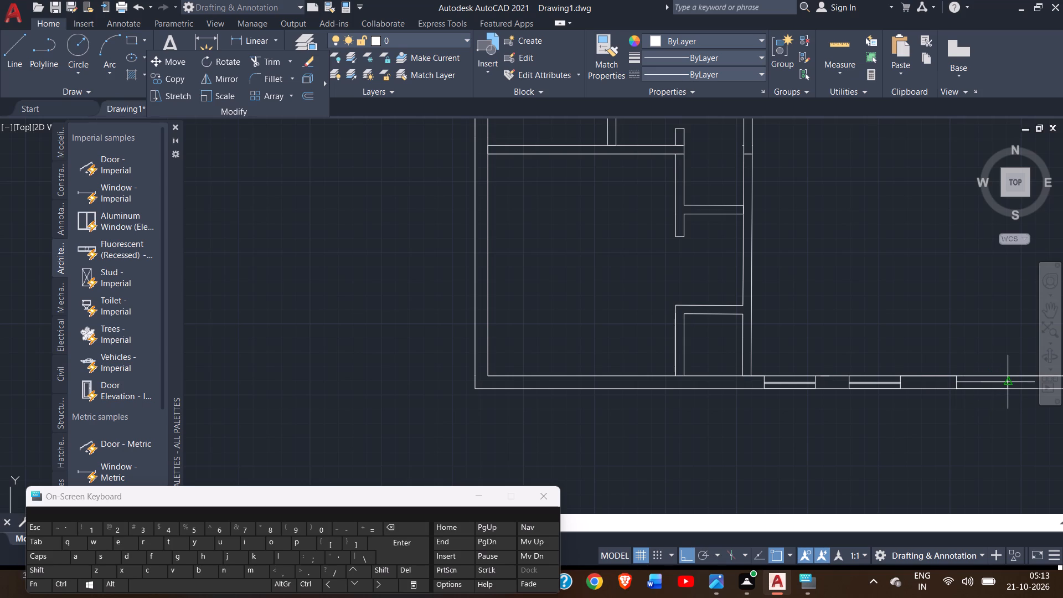
left_click(1010, 383)
right_click(1010, 383)
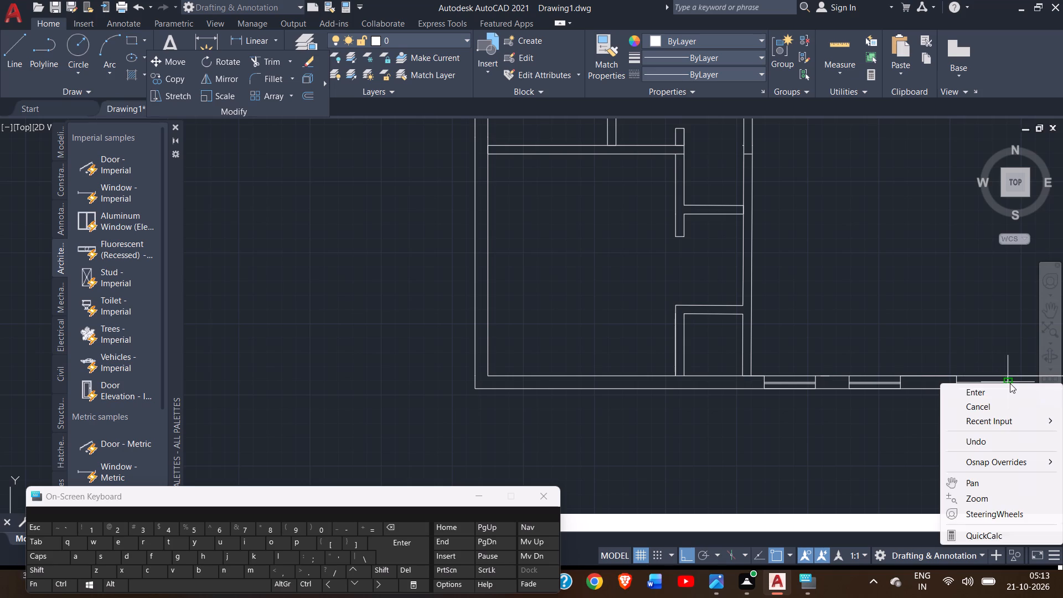
left_click(967, 394)
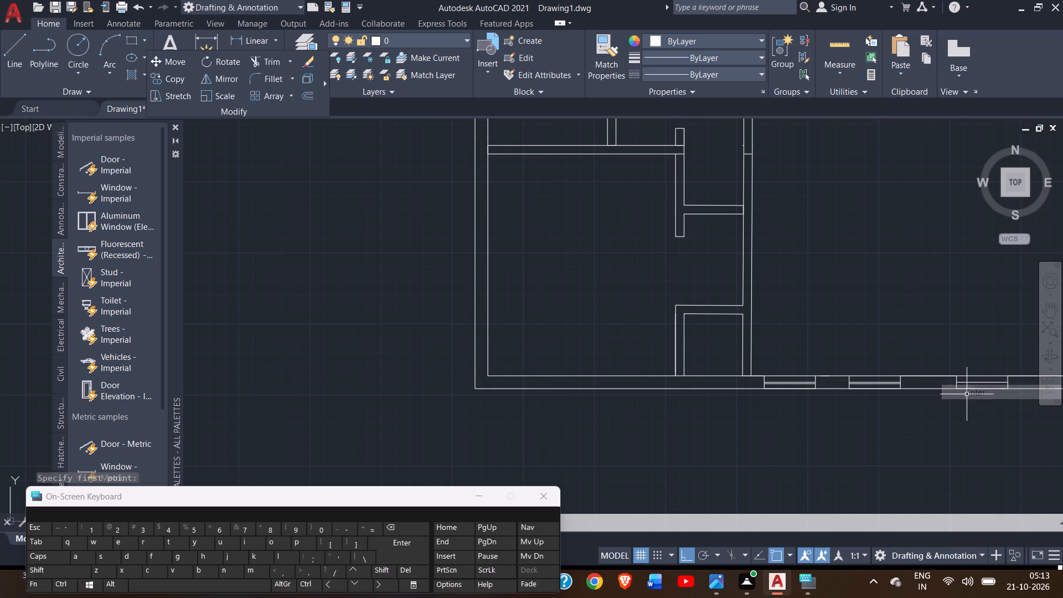
Offset the easternmost south window's centre line by 1" toward the outer face.
left_click(985, 380)
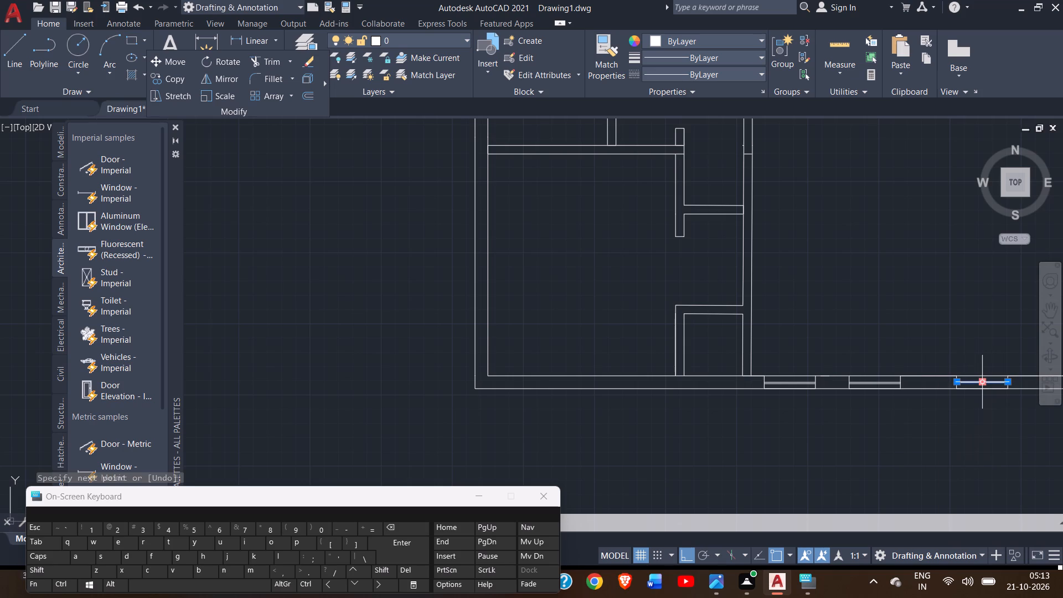
type("off")
key("Return")
key("1")
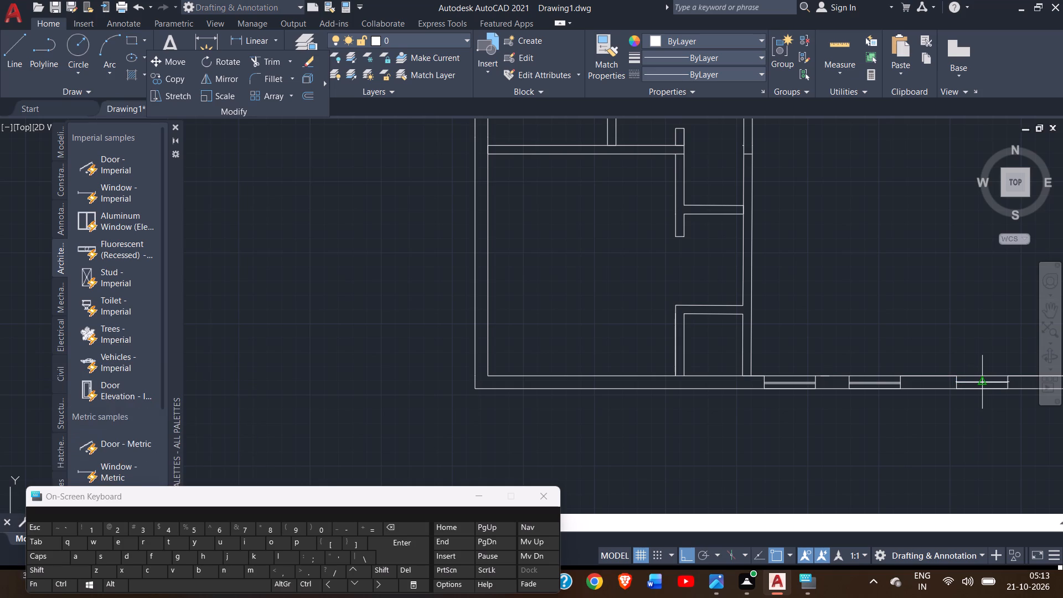
key("shift+quotedbl")
key("Return")
scroll(985, 380, "up", 1, "ctrl")
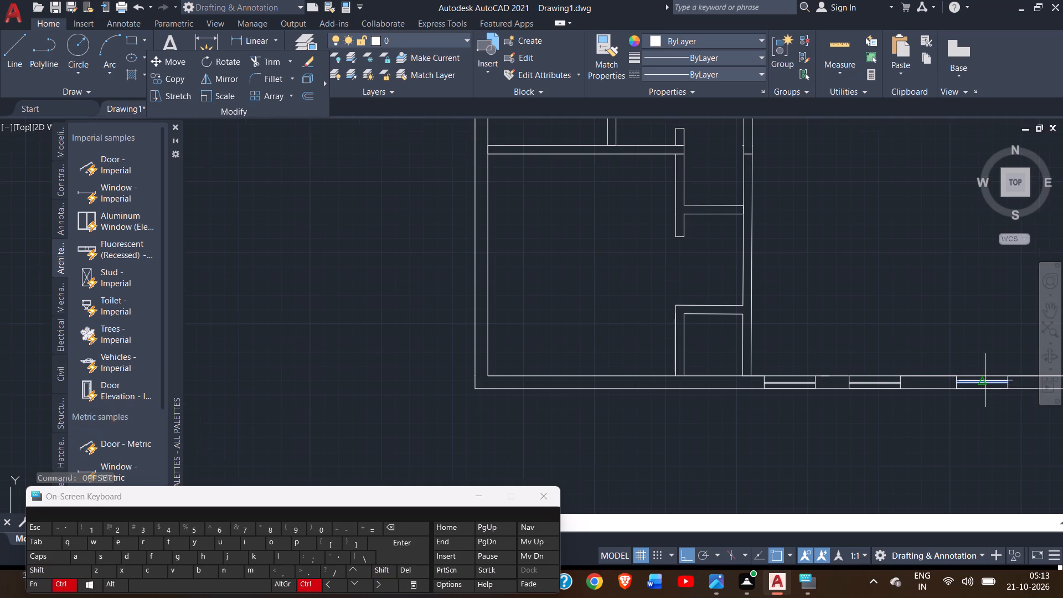
scroll(985, 380, "up", 3, "ctrl")
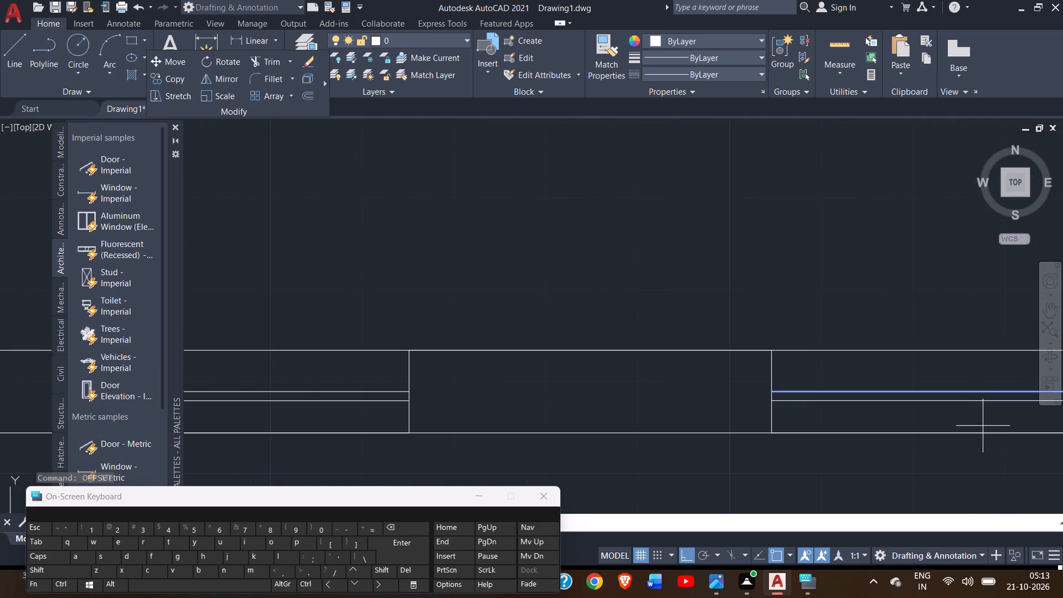
left_click(983, 426)
Bring the whole floor plan into view and look over its doors and windows.
scroll(983, 426, "down", 4, "ctrl")
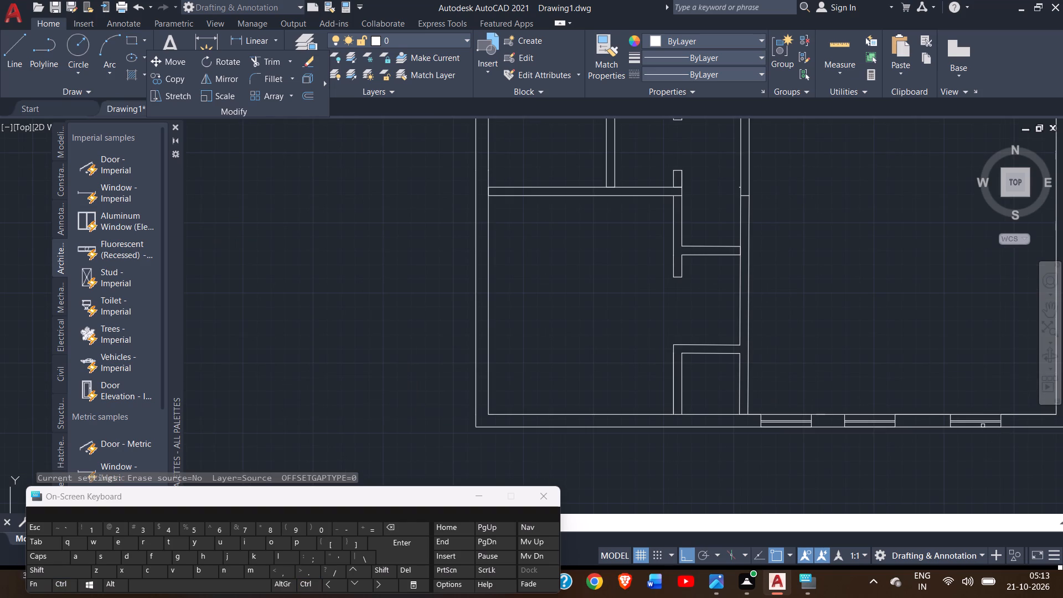
scroll(983, 426, "down", 1, "ctrl")
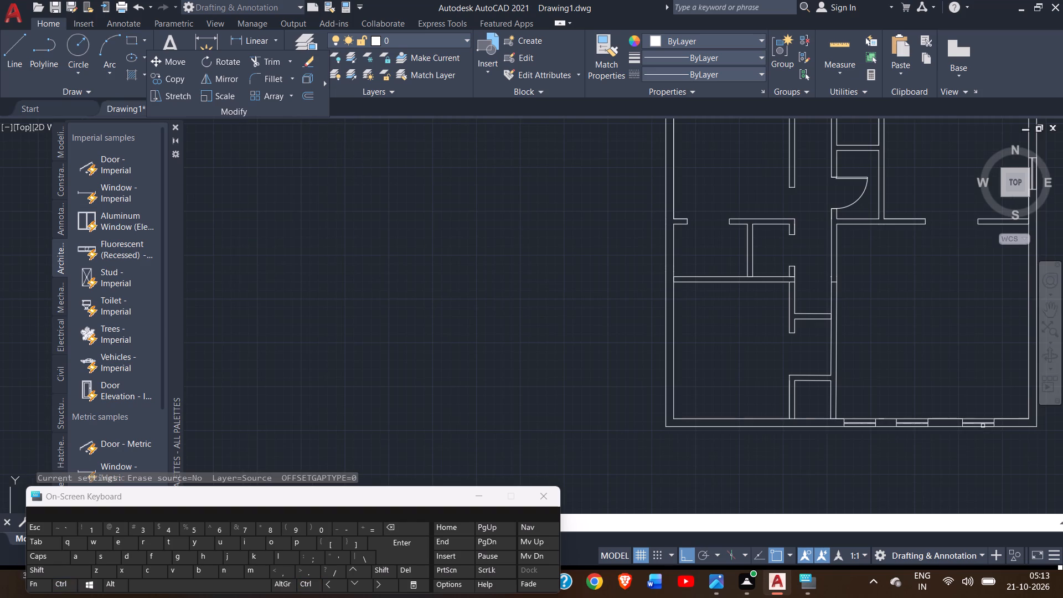
left_click(1045, 307)
left_click_drag(930, 286, 759, 371)
scroll(759, 371, "down", 4, "ctrl")
scroll(759, 371, "up", 2, "ctrl")
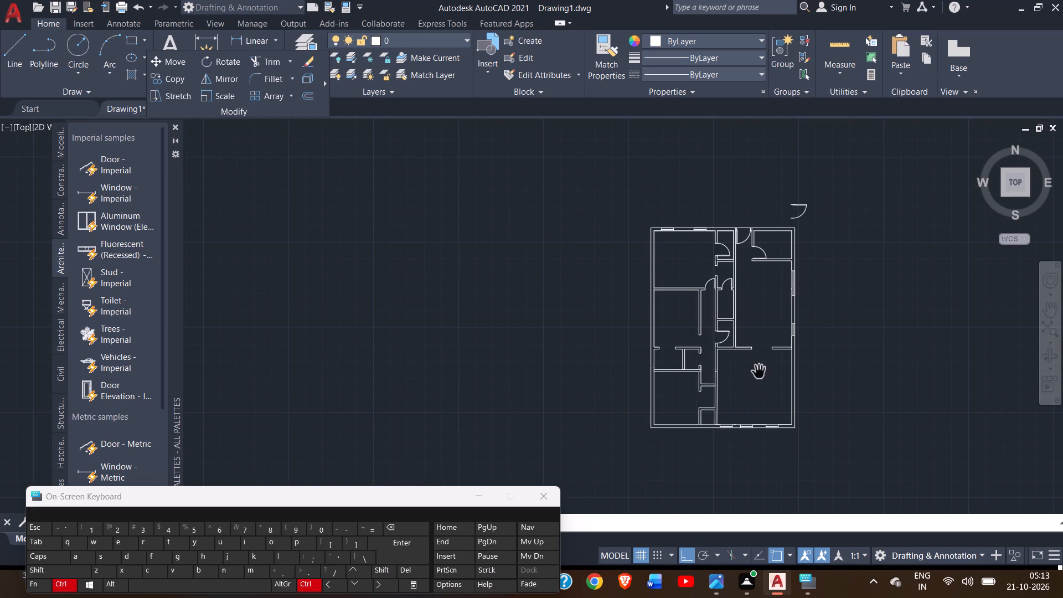
scroll(759, 371, "up", 1, "ctrl")
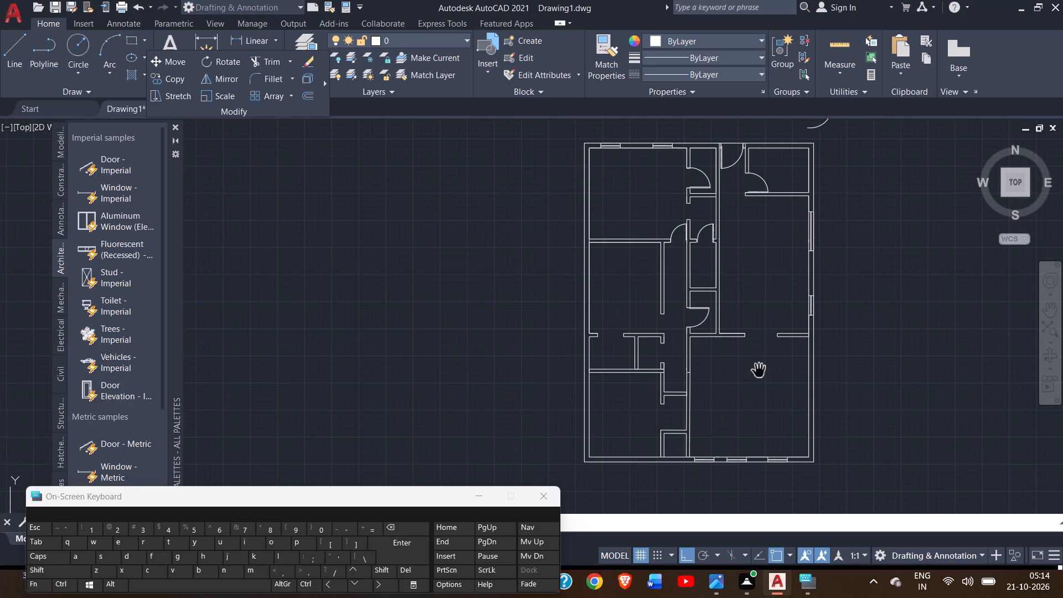
type("mu")
left_click(1050, 308)
left_click(898, 301)
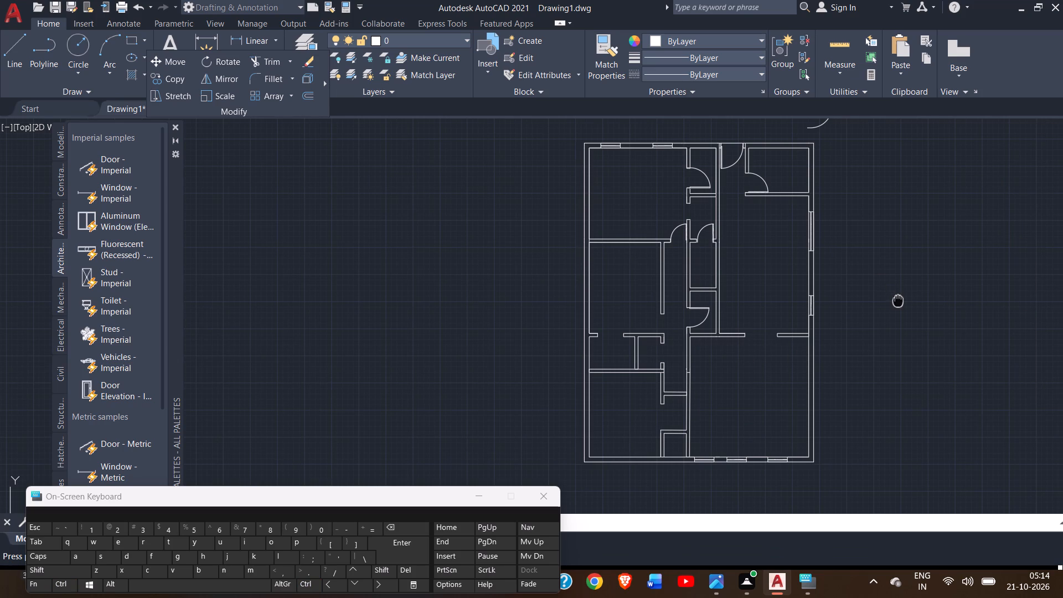
right_click(898, 301)
left_click(912, 313)
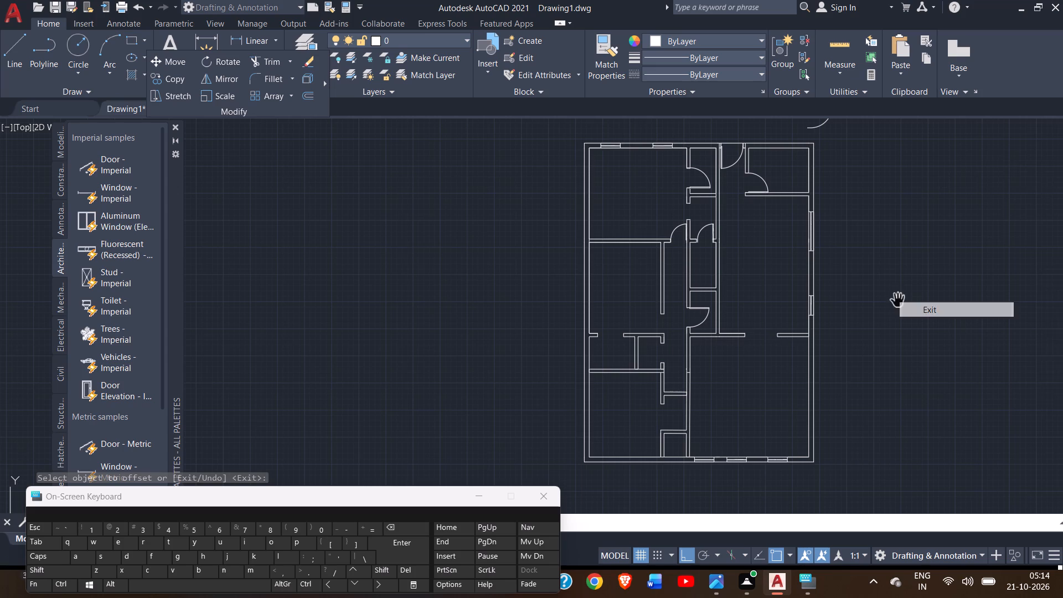
right_click(912, 313)
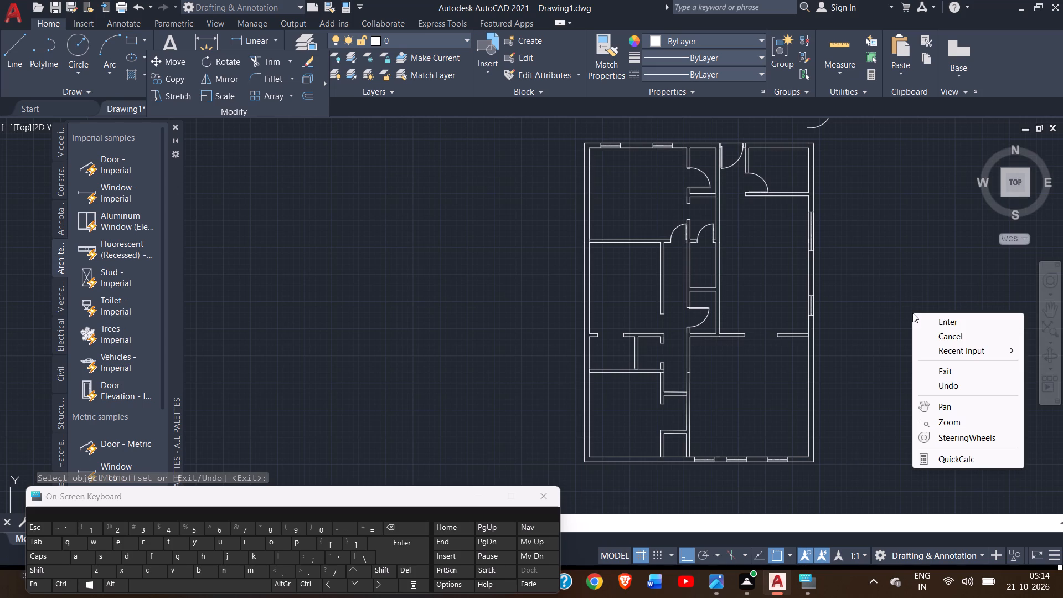
left_click(924, 319)
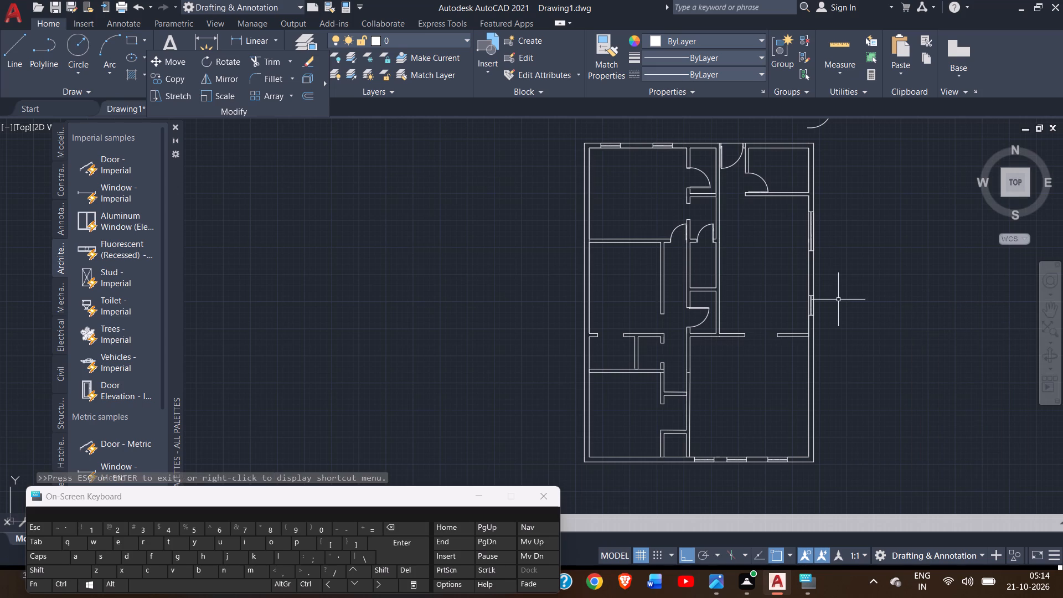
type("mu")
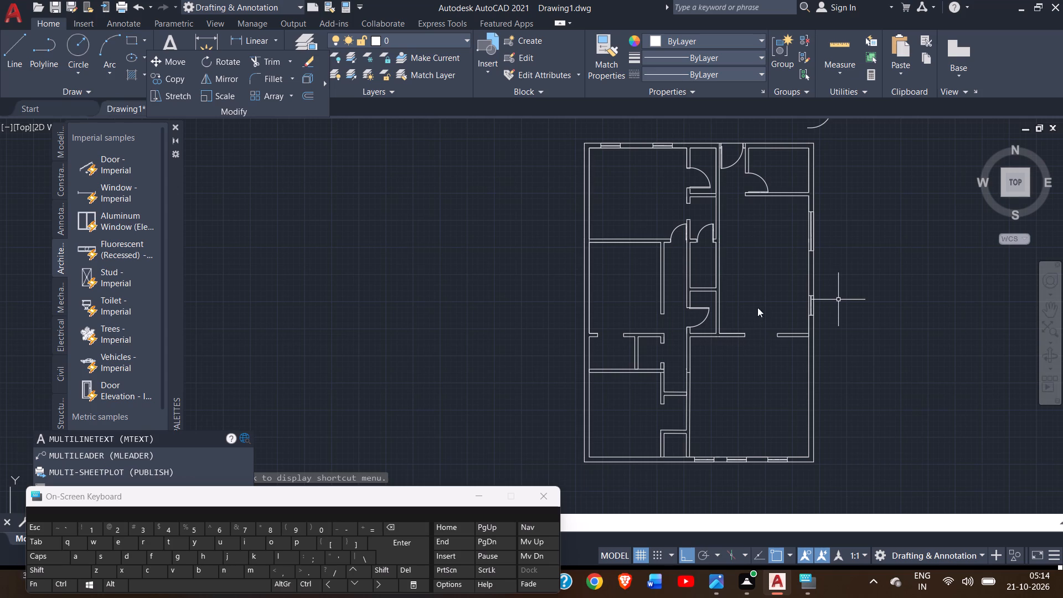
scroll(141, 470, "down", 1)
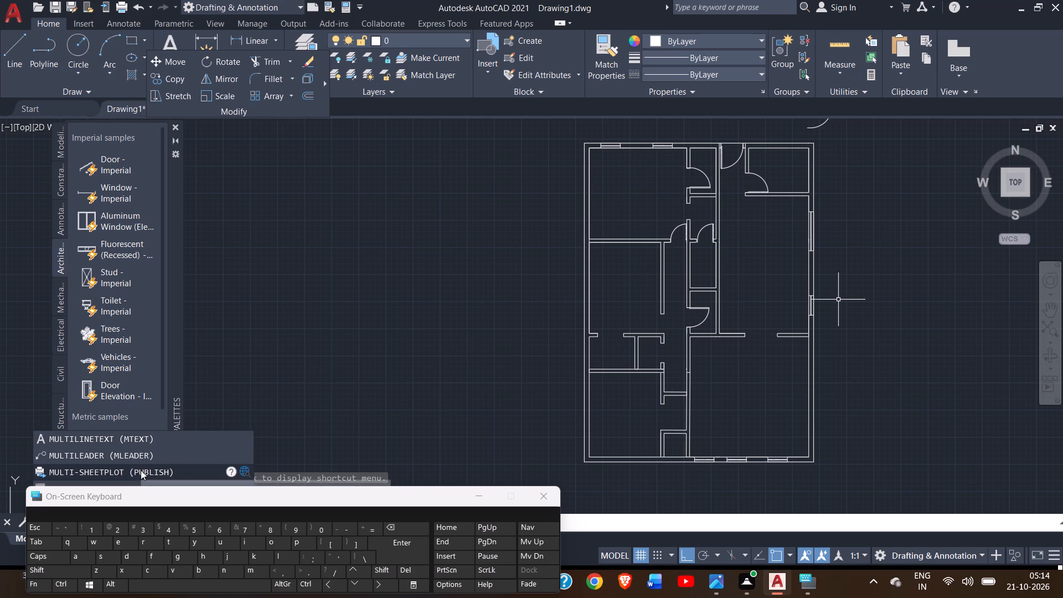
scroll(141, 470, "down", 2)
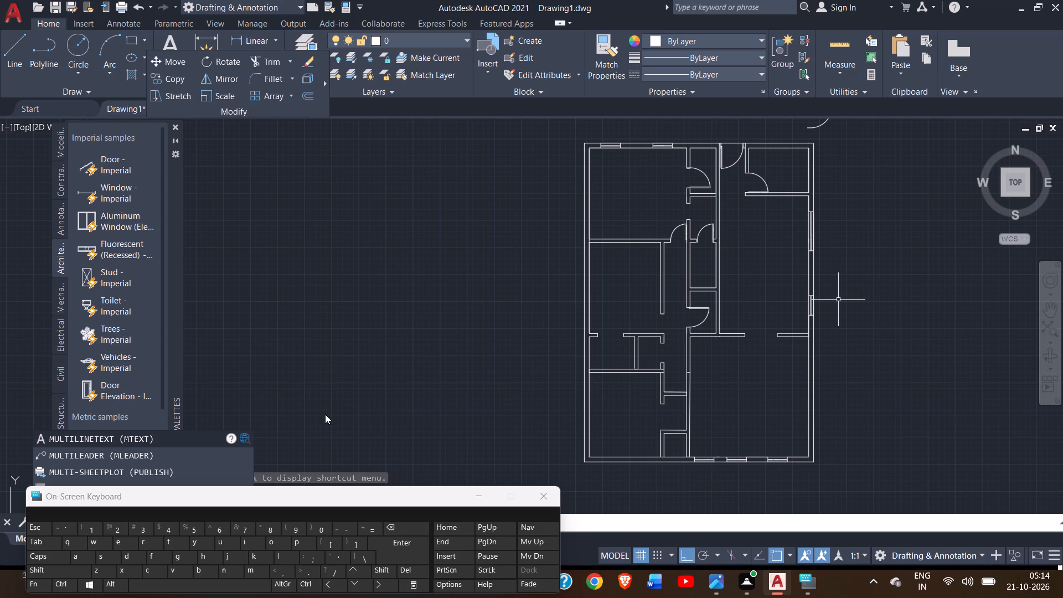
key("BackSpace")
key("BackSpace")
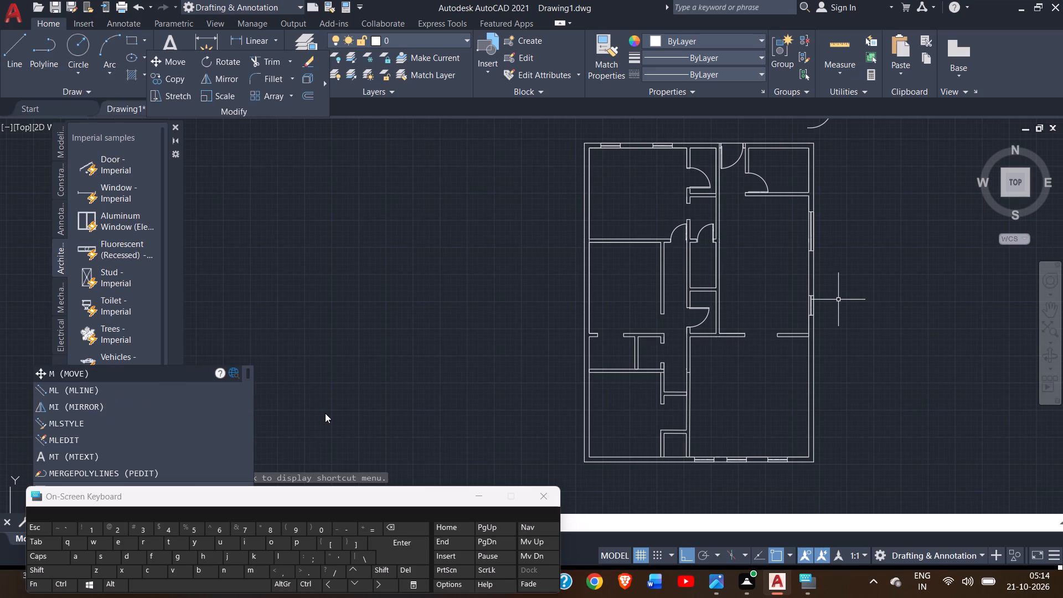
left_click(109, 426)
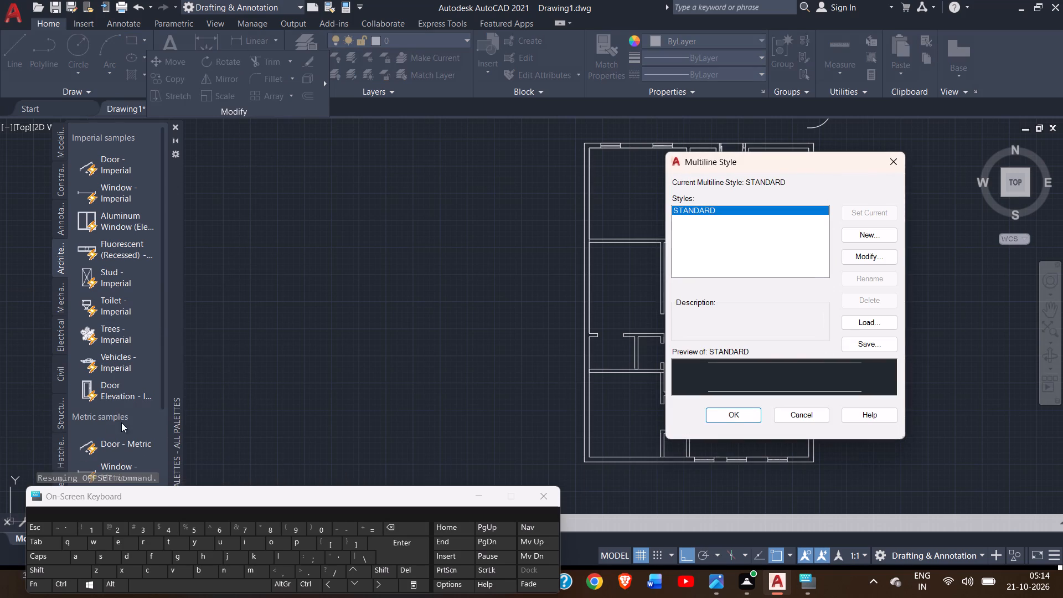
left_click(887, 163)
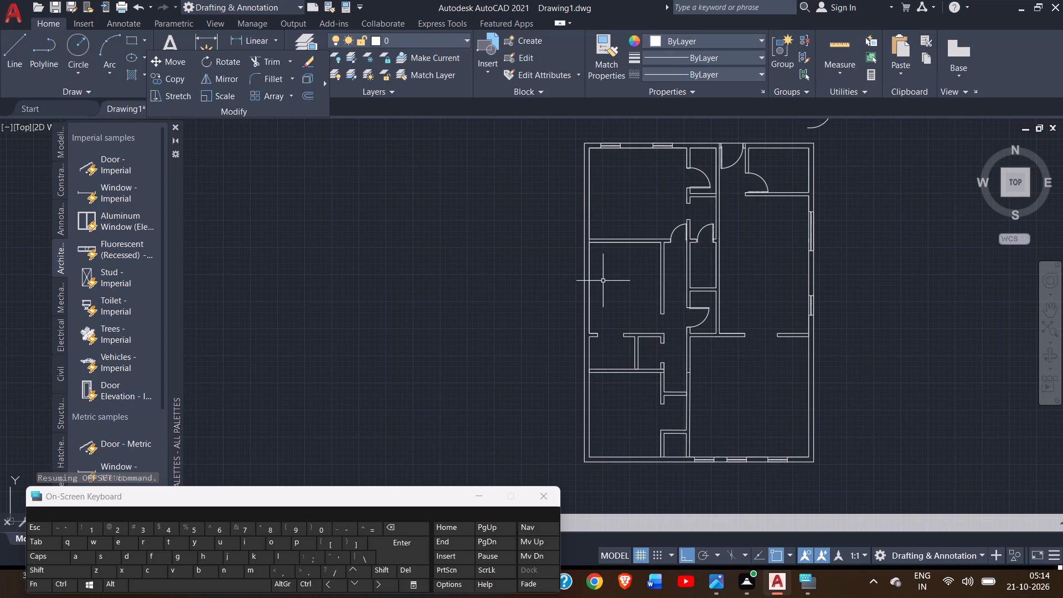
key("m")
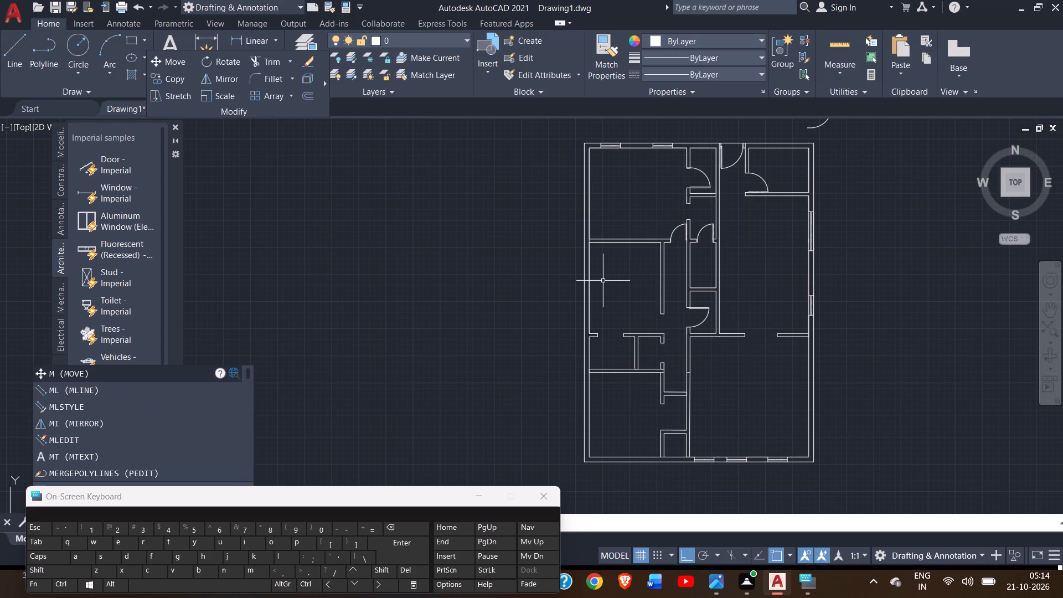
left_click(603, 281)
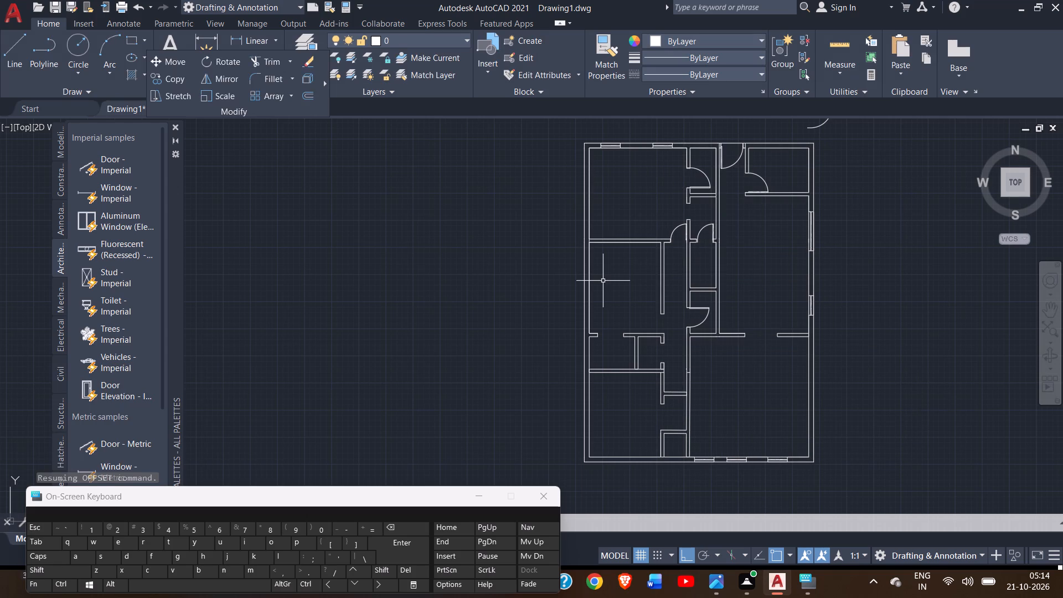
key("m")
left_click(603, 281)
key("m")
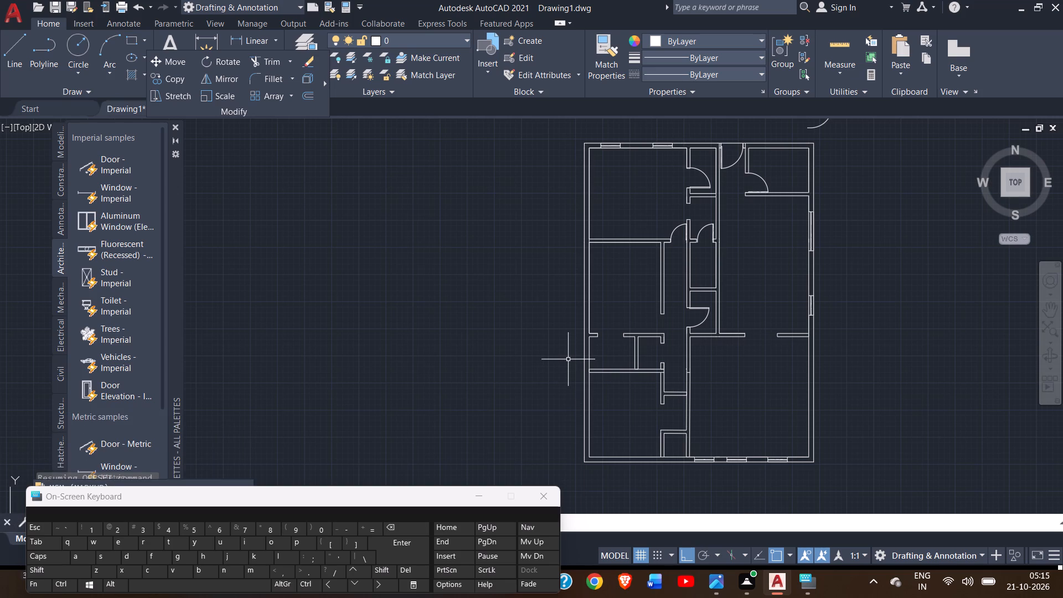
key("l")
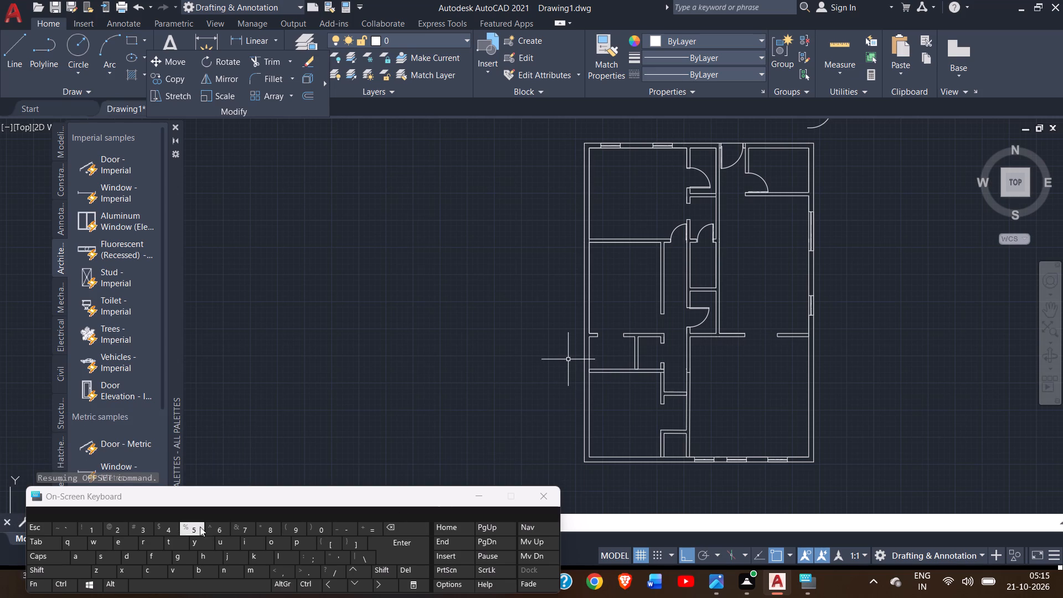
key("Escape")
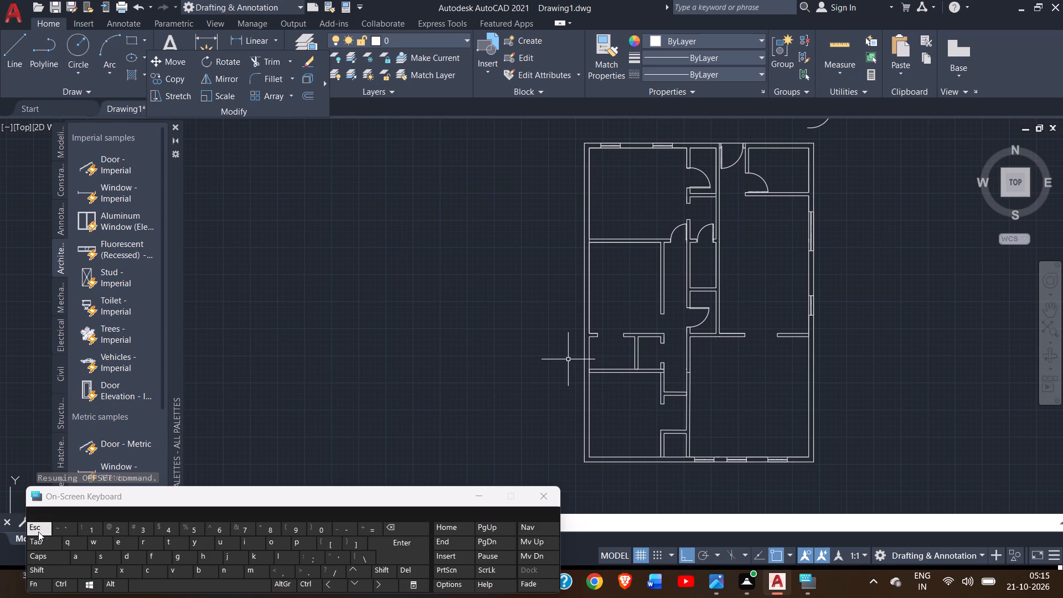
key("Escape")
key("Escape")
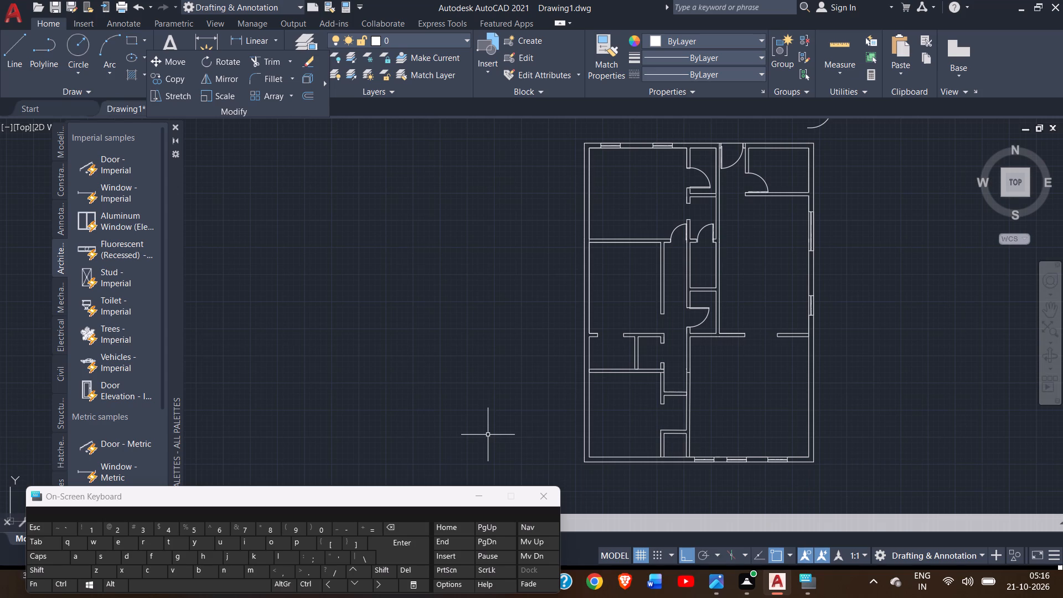
Open the multiline edit tools and look over the available options.
left_click(488, 435)
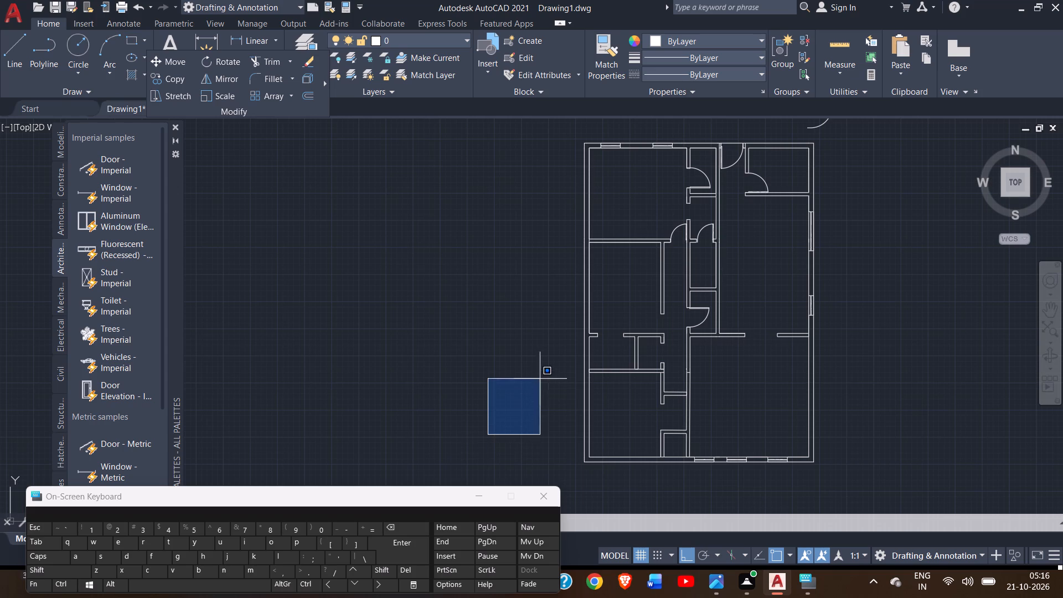
left_click(514, 386)
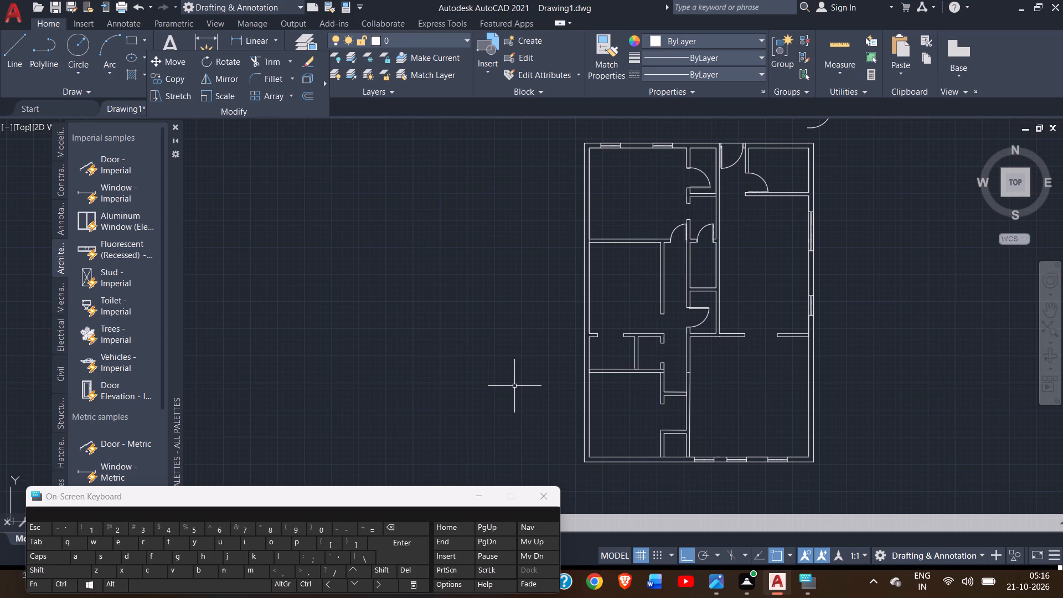
key("m")
key("l")
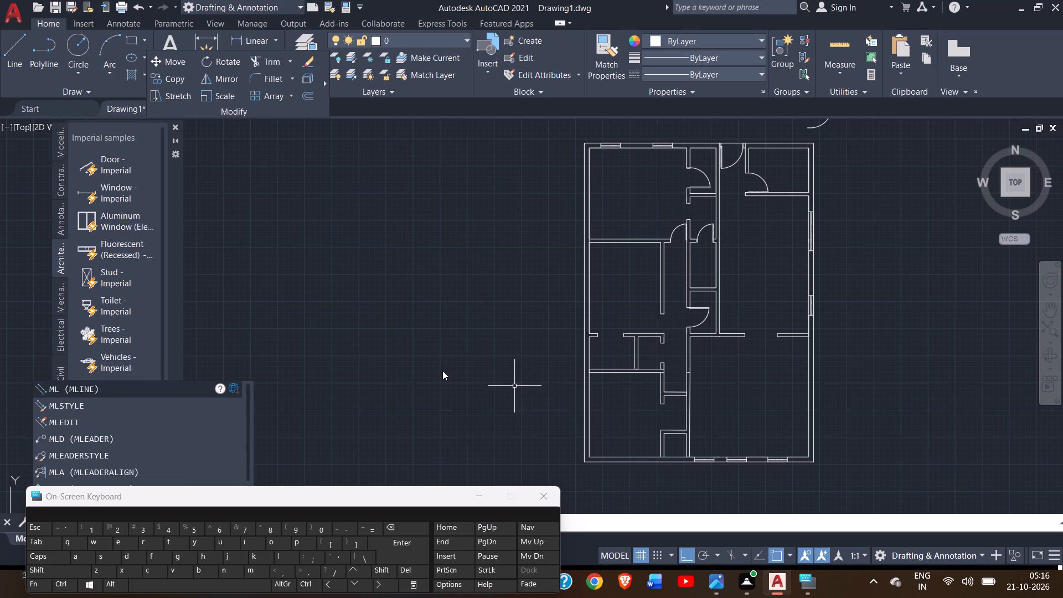
left_click(52, 425)
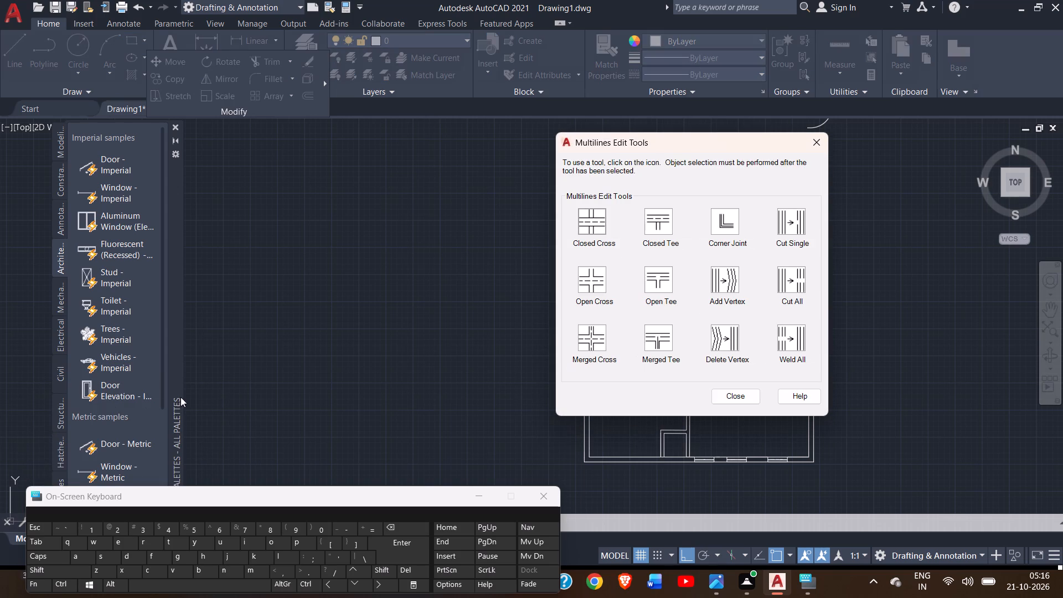
scroll(656, 326, "down", 3)
left_click(859, 214)
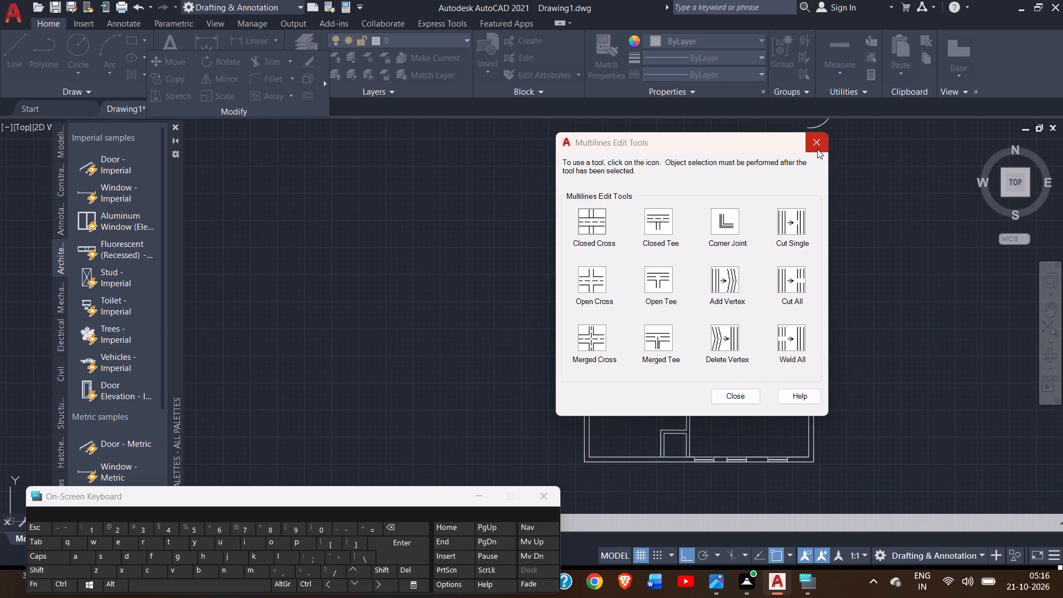
left_click(818, 148)
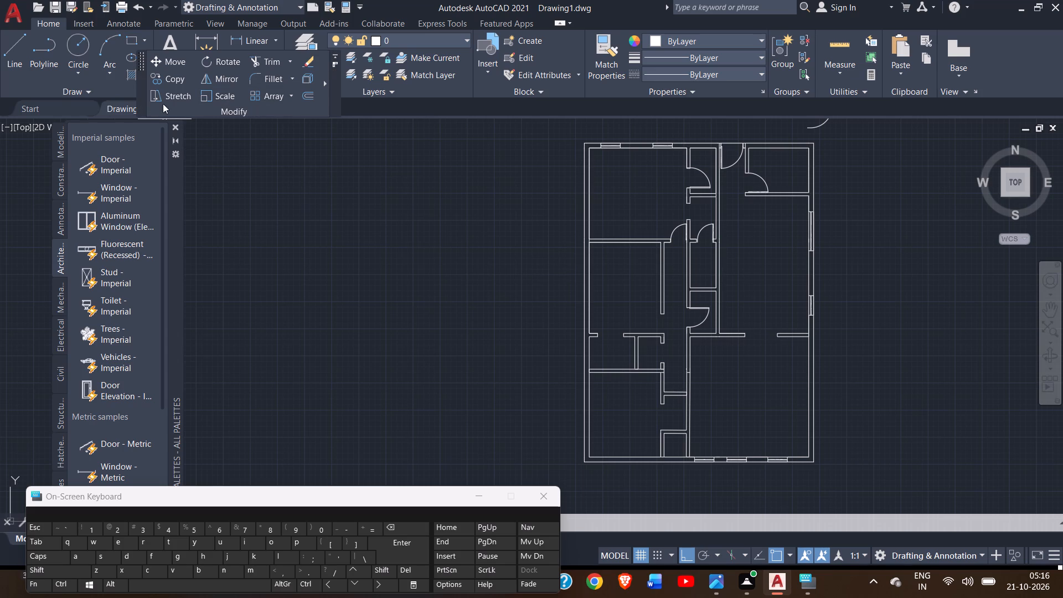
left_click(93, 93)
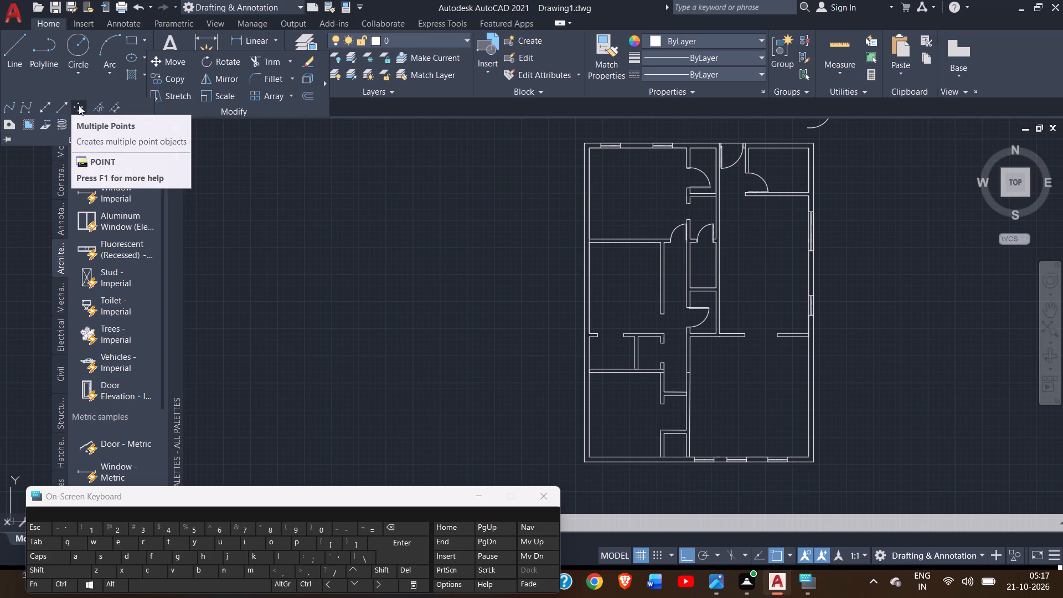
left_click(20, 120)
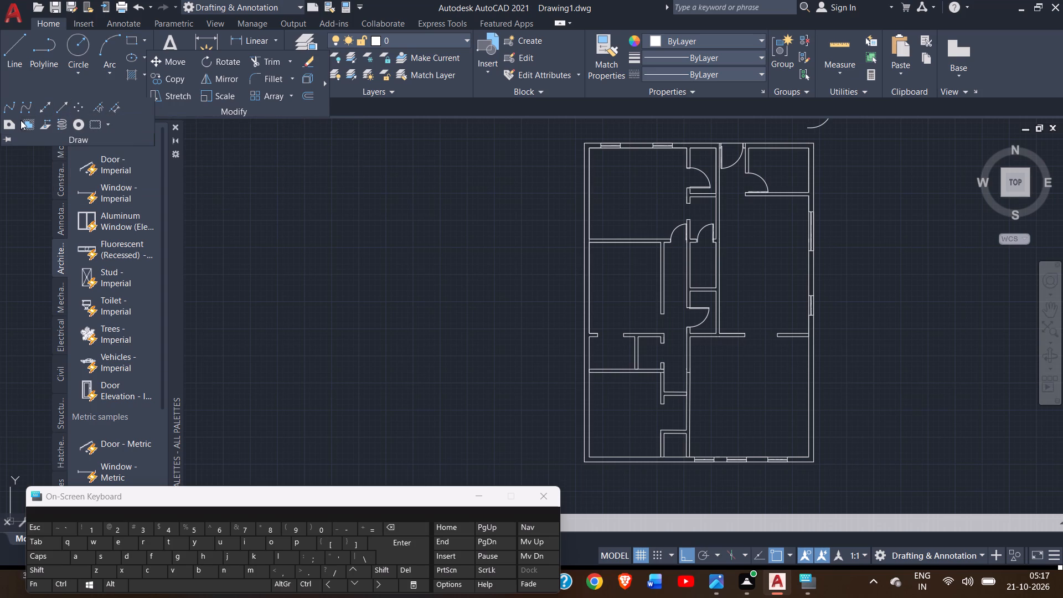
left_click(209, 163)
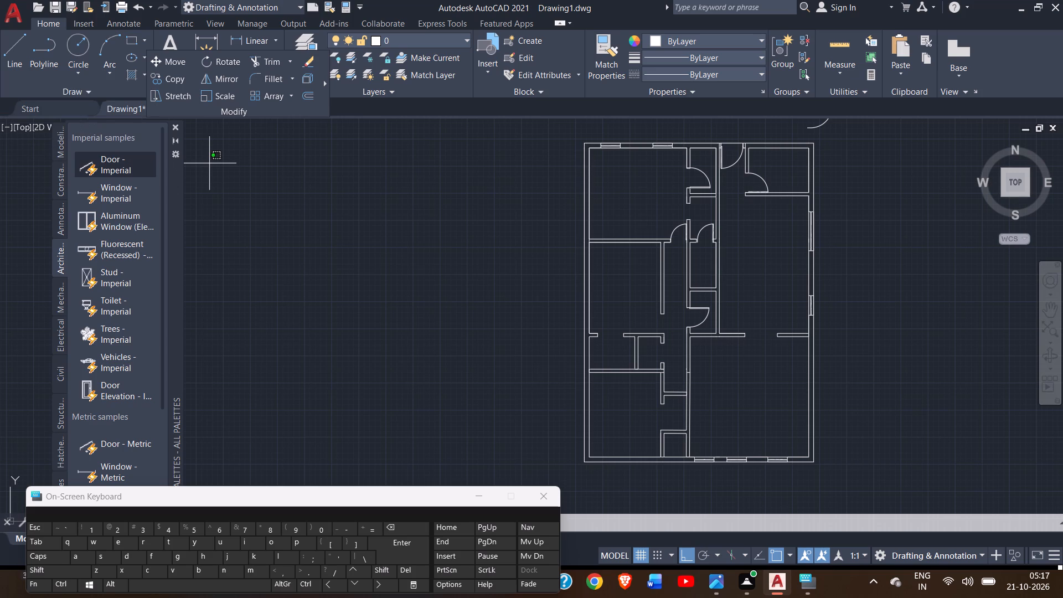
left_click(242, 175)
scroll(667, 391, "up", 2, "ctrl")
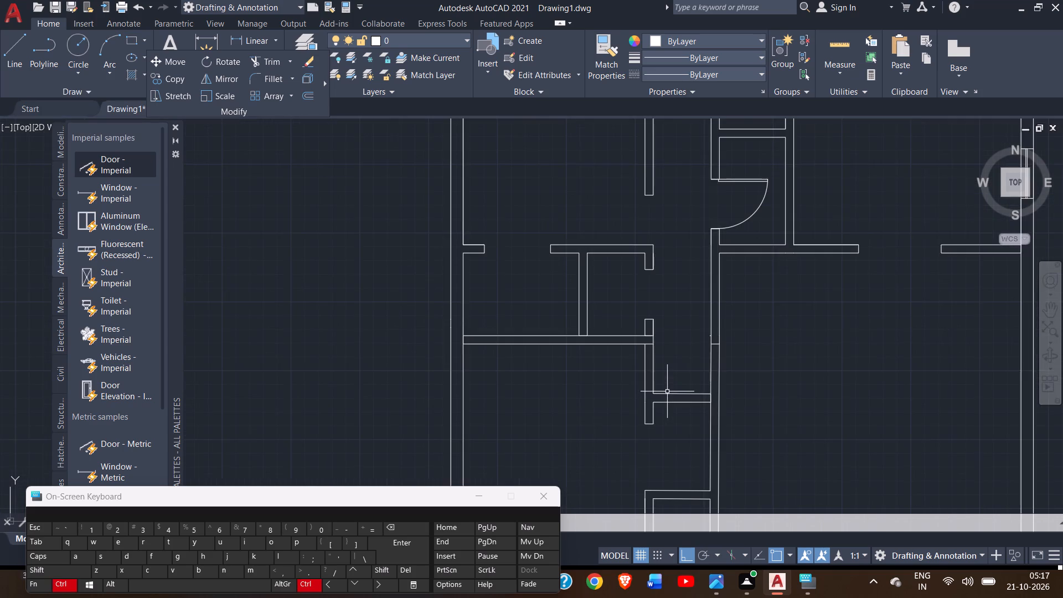
Dimension the southwest room's inside width from the west wall to the small closet's wall, placing the dimension just above the south wall.
scroll(667, 391, "down", 3, "ctrl")
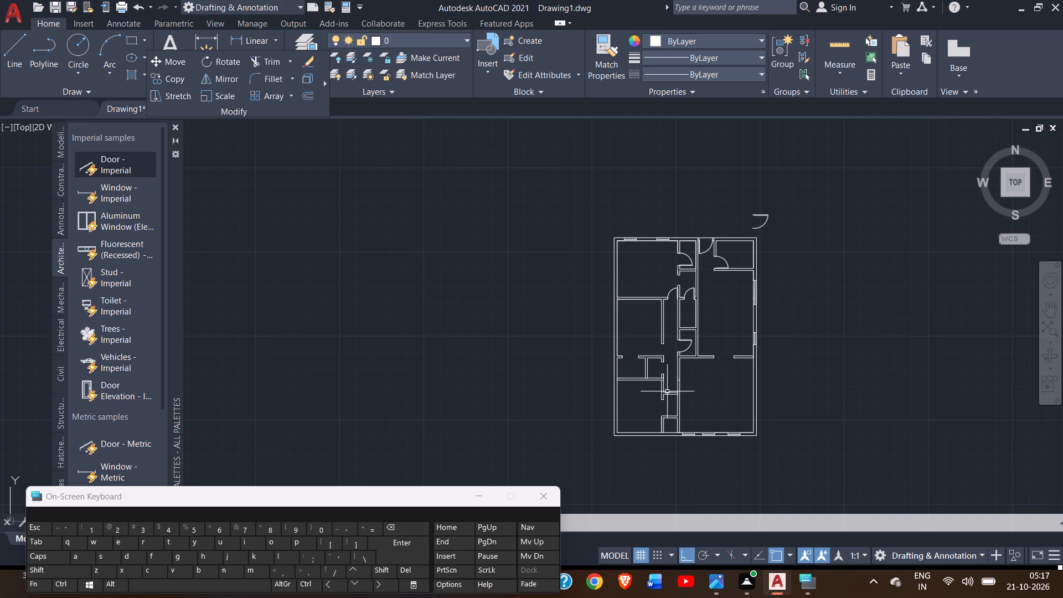
scroll(667, 391, "up", 1, "ctrl")
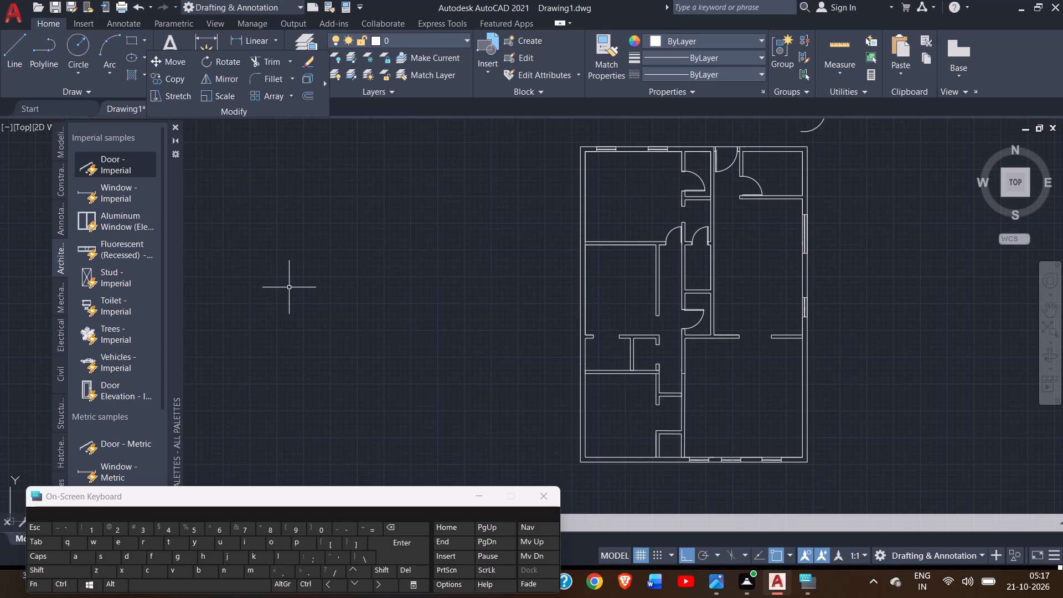
left_click(211, 39)
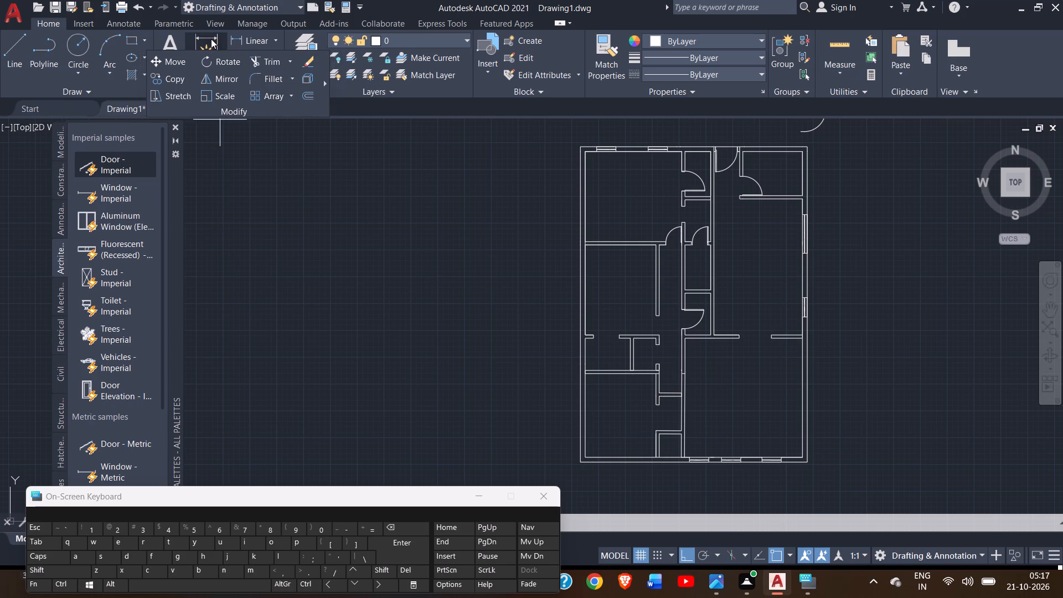
left_click_drag(587, 459, 613, 458)
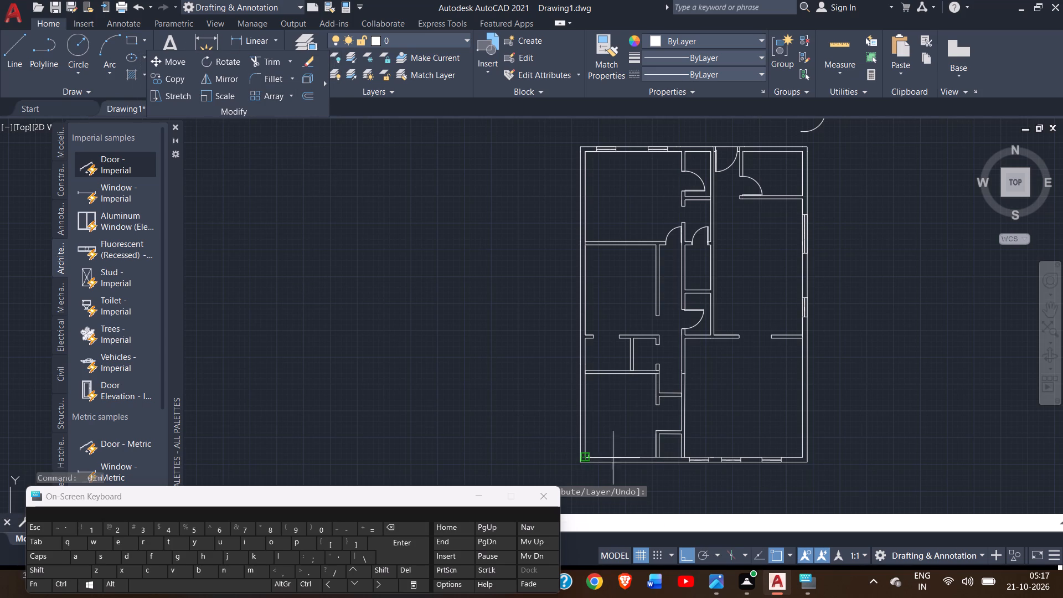
left_click_drag(613, 458, 655, 459)
left_click(655, 459)
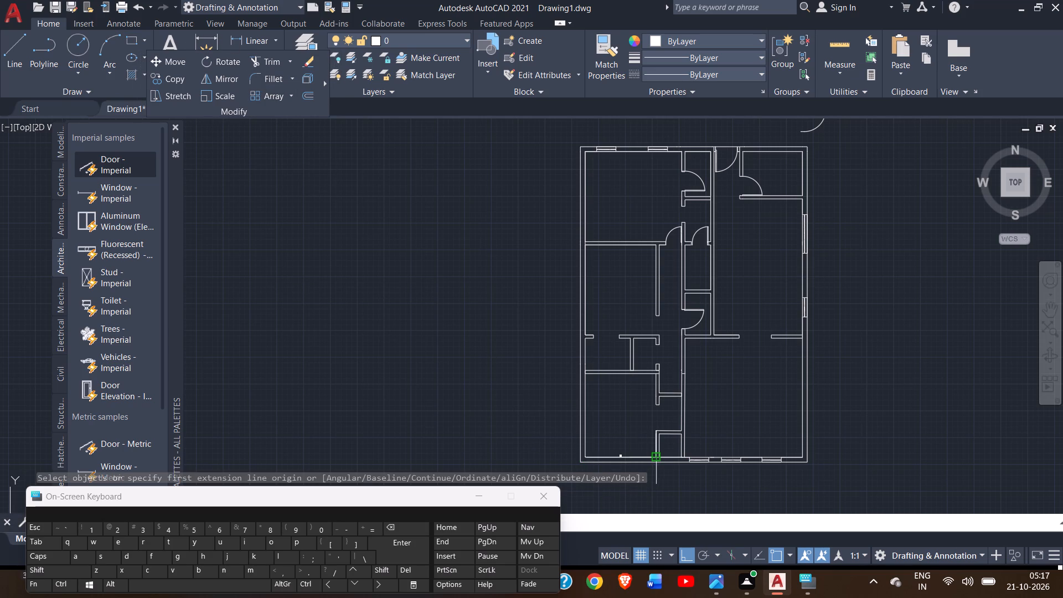
scroll(646, 457, "up", 1, "ctrl")
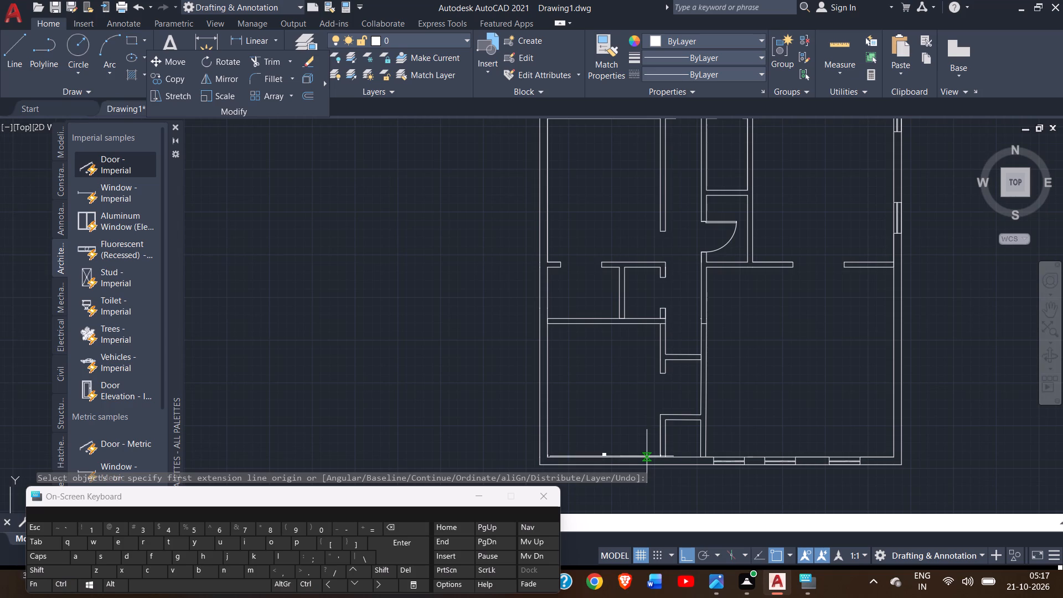
left_click(641, 437)
scroll(641, 437, "up", 1, "ctrl")
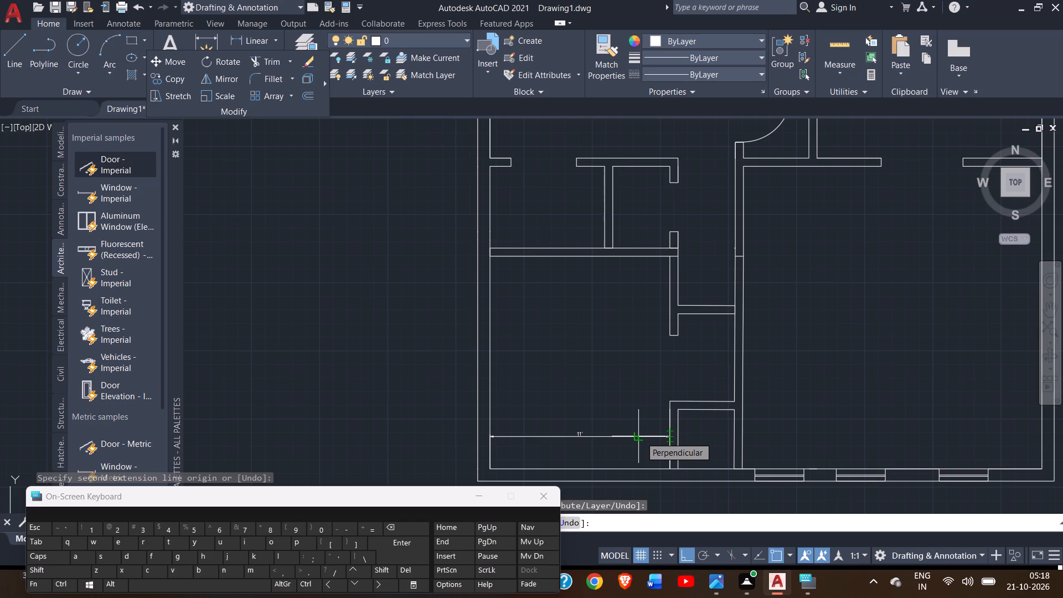
left_click(580, 307)
right_click(580, 307)
left_click(595, 311)
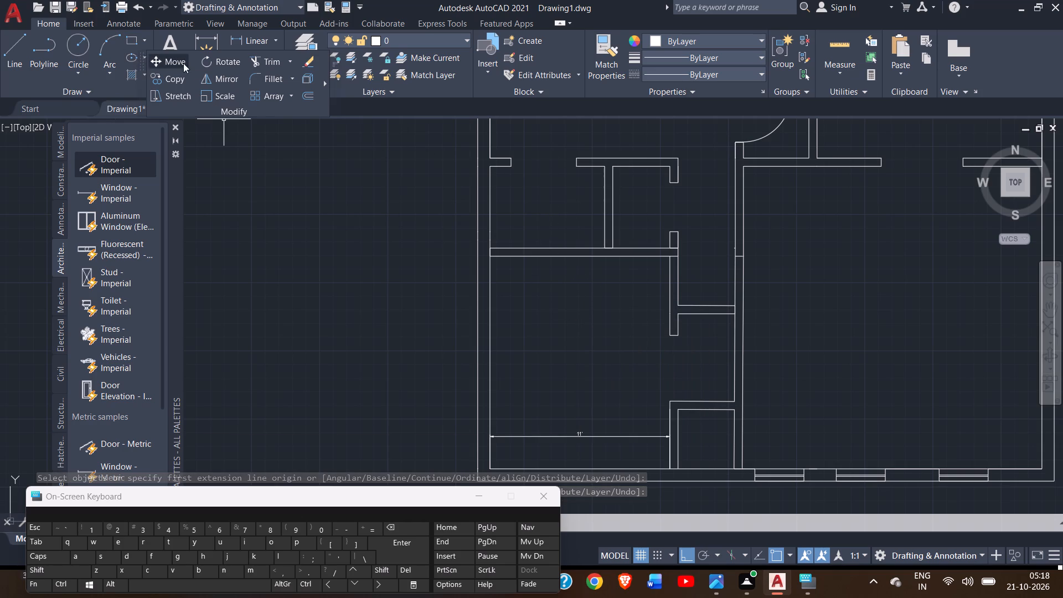
Extend the short stub on the west wall, north of the southwest room, with a 2.5' long, 6" thick wall outline into the opening.
left_click(14, 54)
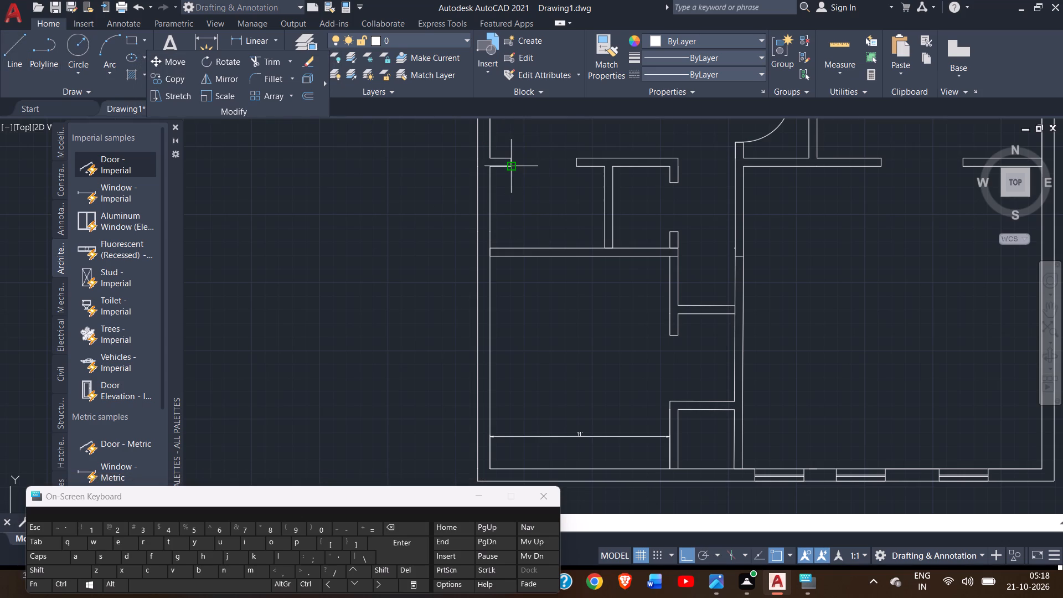
left_click_drag(511, 168, 530, 170)
type("3'")
key("Return")
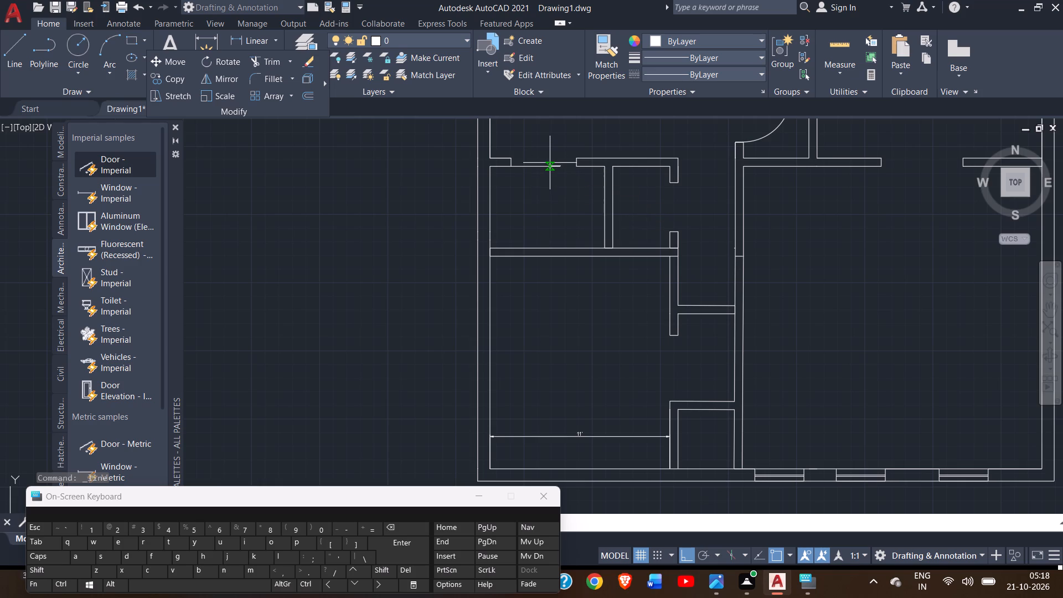
key("ctrl+z")
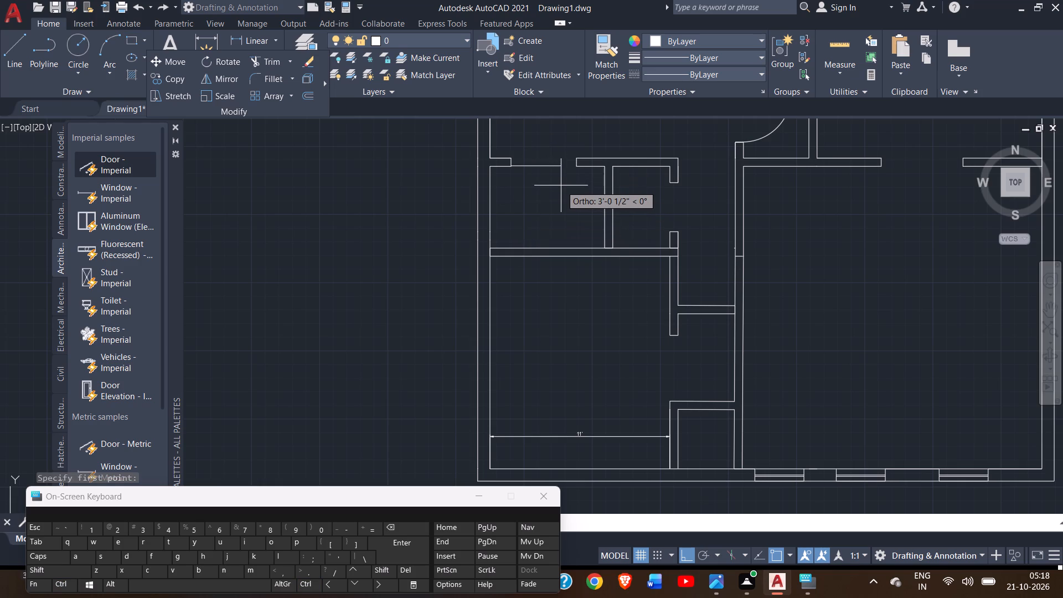
type("2.5'")
key("Return")
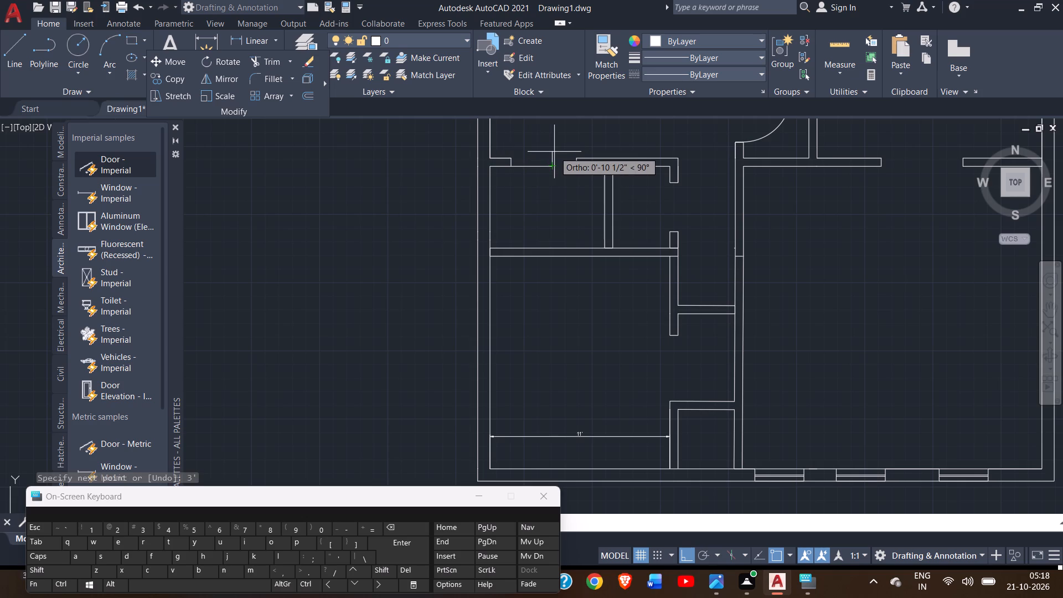
key("6")
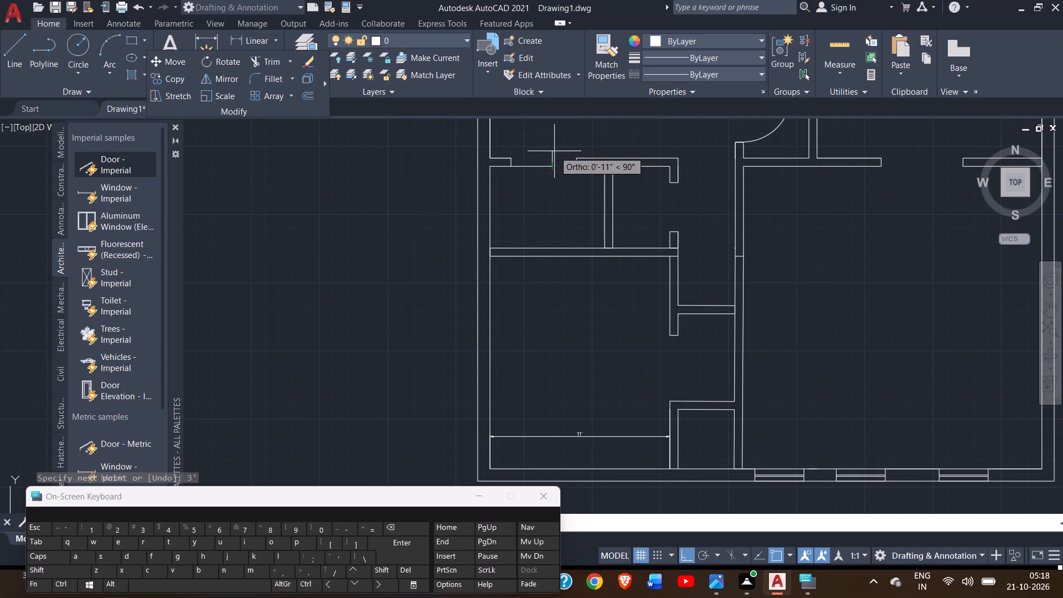
key("shift+quotedbl")
key("Return")
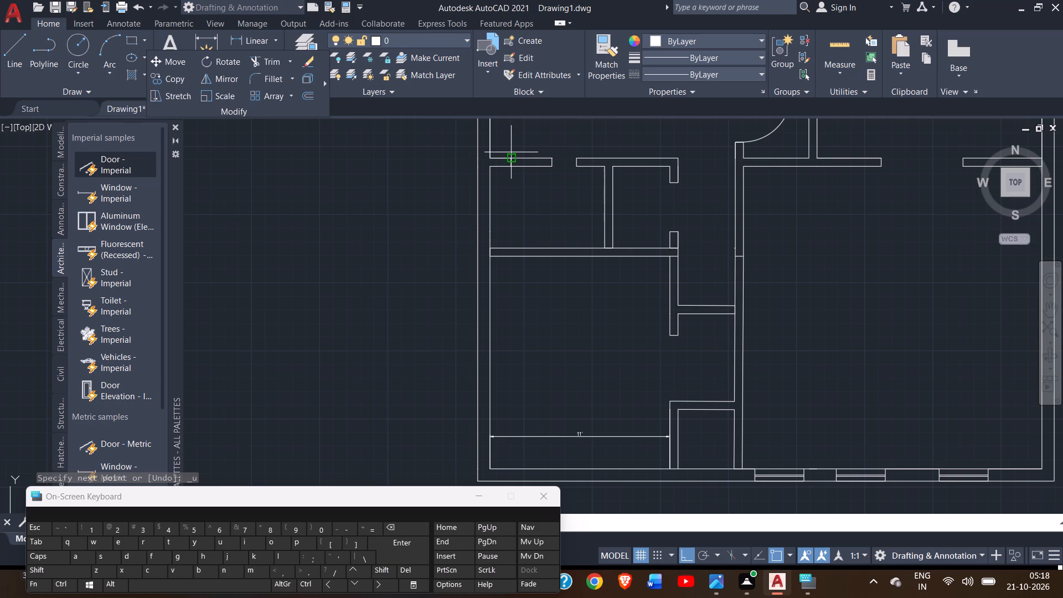
left_click(510, 160)
right_click(510, 160)
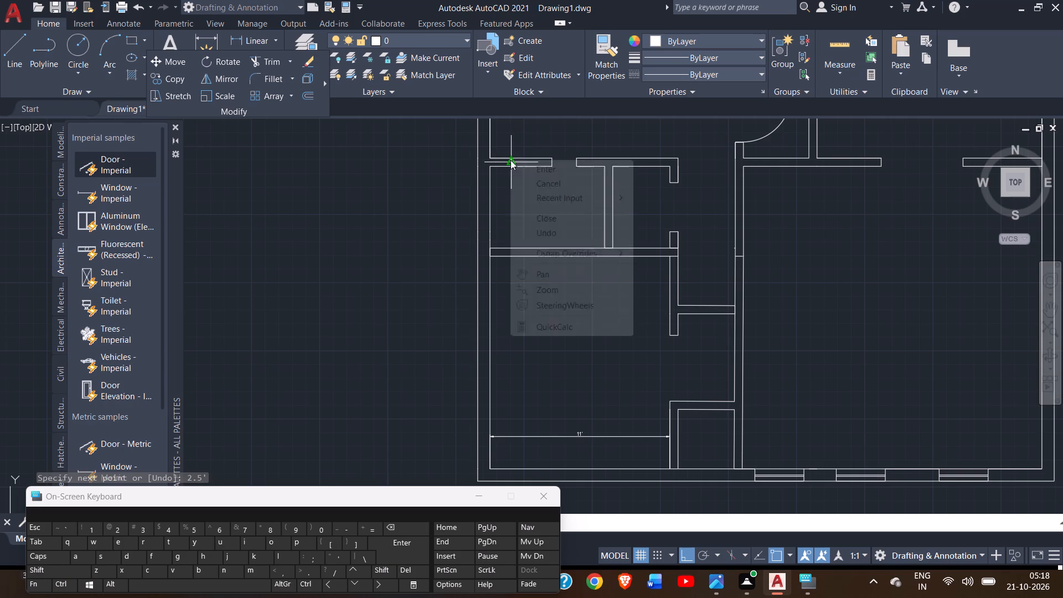
left_click(536, 173)
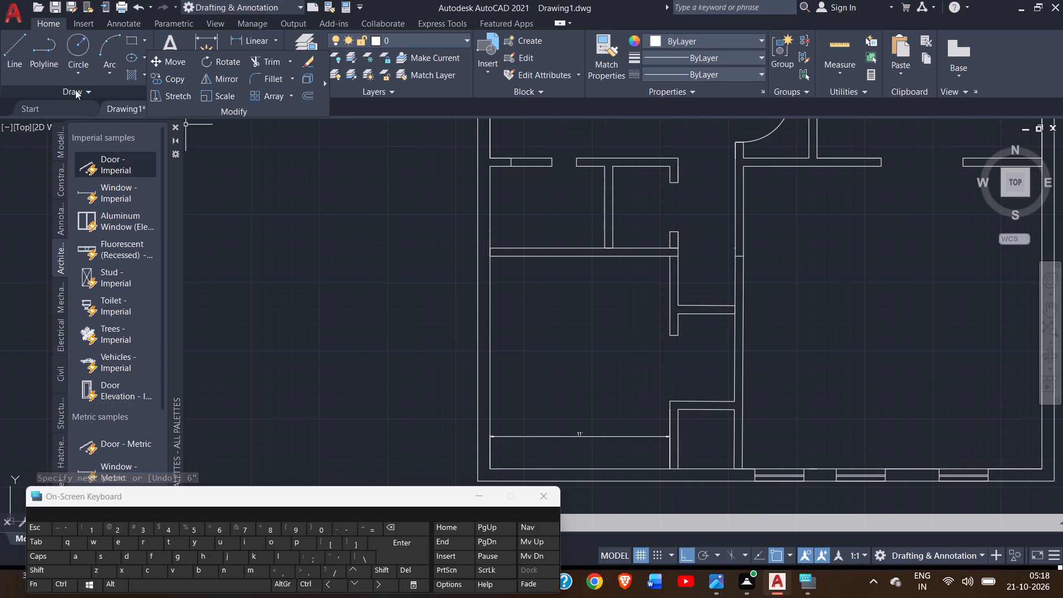
Close the remaining gap between the new wall piece and the wall to its east with lines along the south and north faces.
left_click(3, 50)
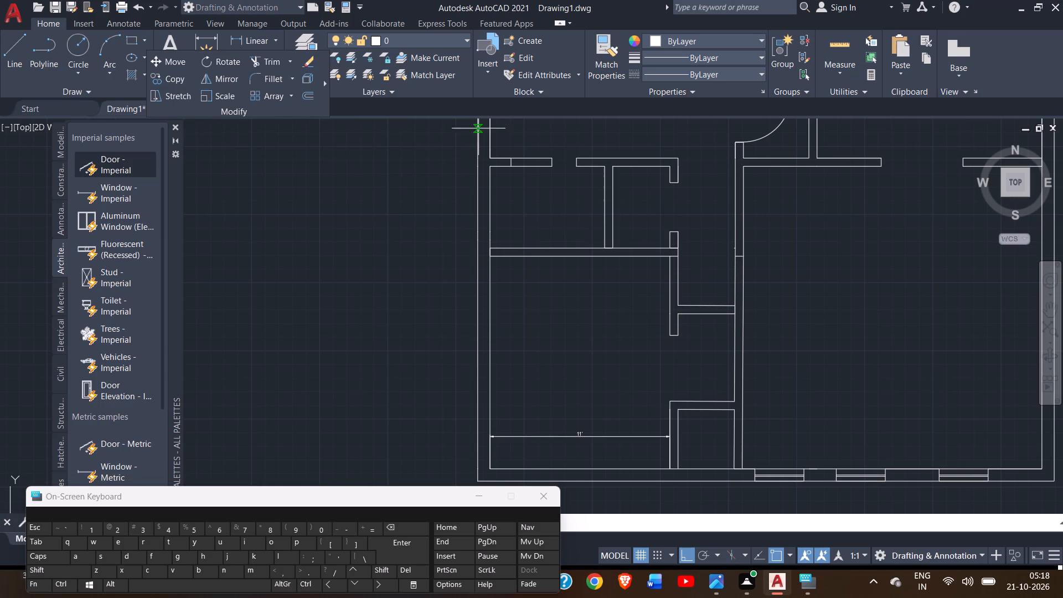
left_click_drag(554, 168, 582, 171)
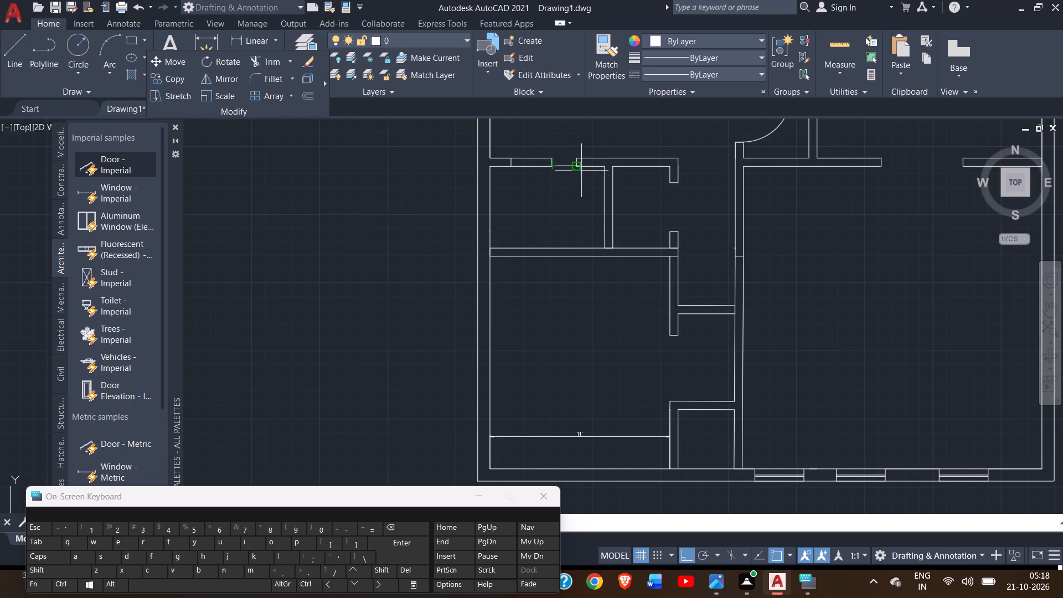
left_click_drag(582, 171, 575, 168)
left_click(575, 168)
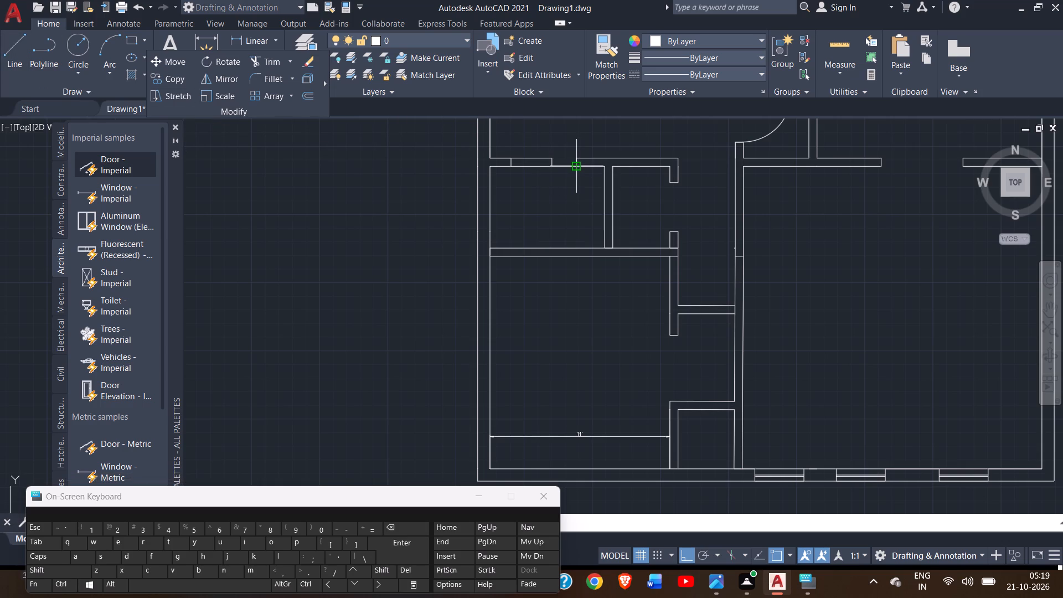
right_click(575, 168)
left_click(600, 173)
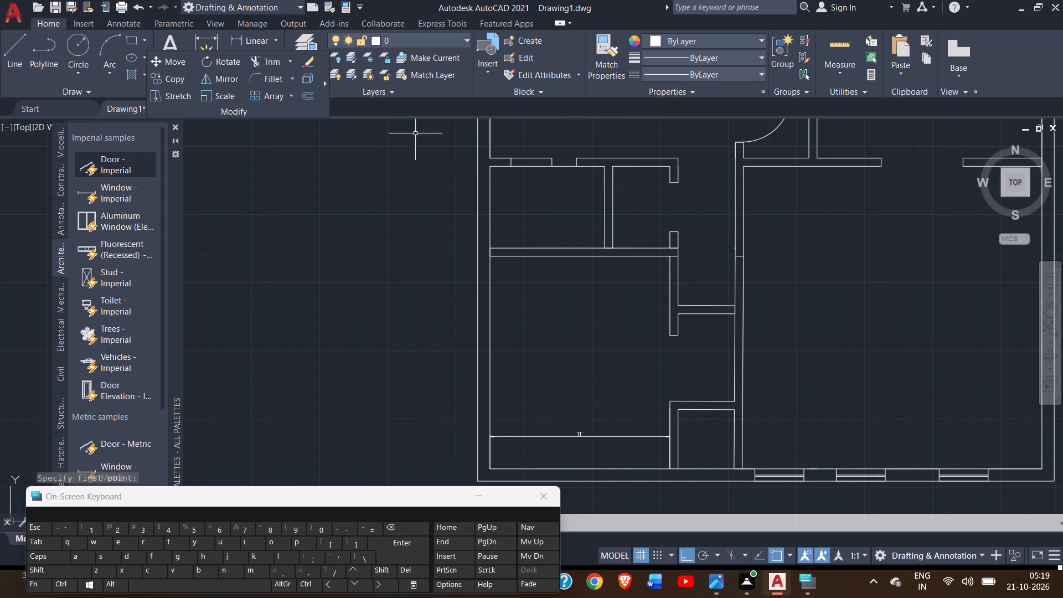
left_click(3, 70)
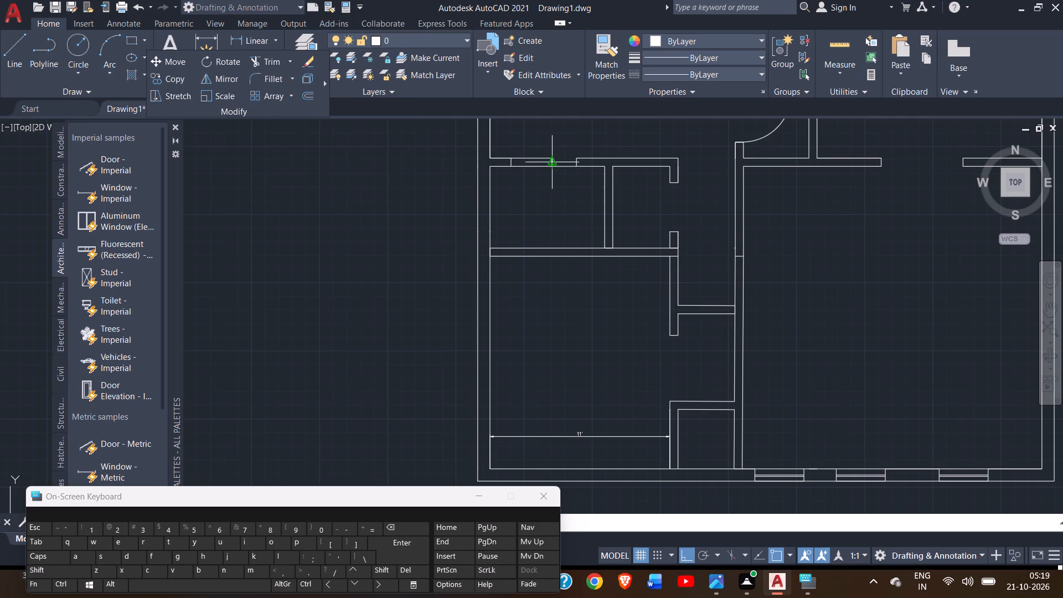
left_click(551, 155)
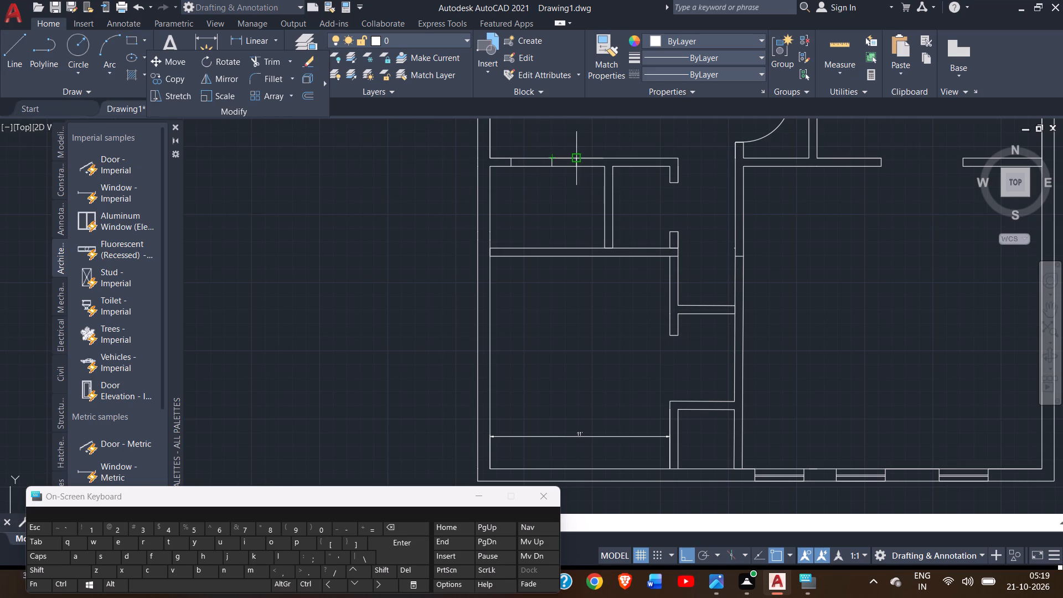
left_click(577, 156)
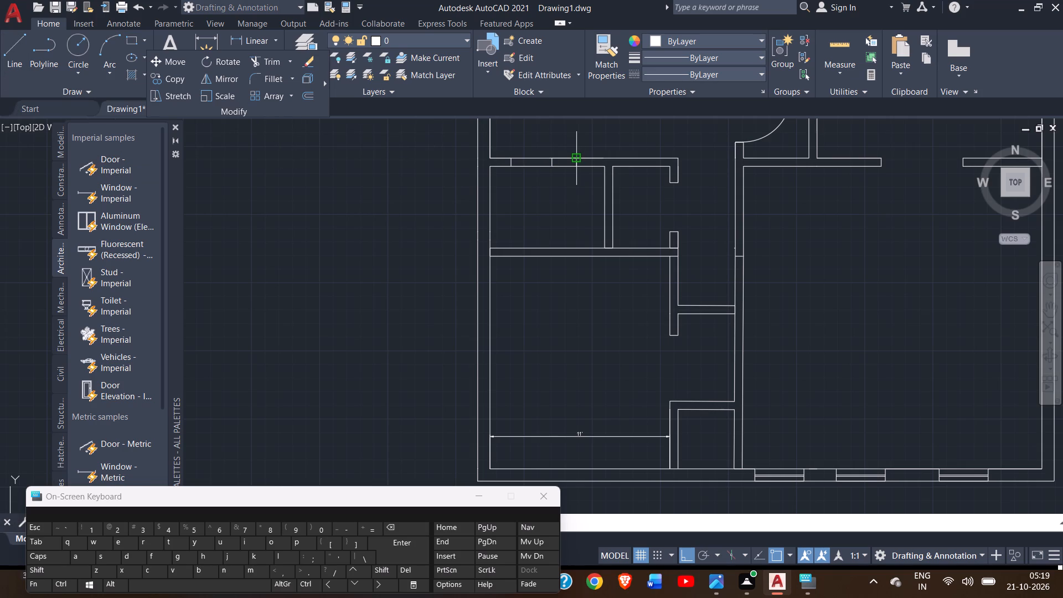
right_click(577, 156)
left_click(603, 171)
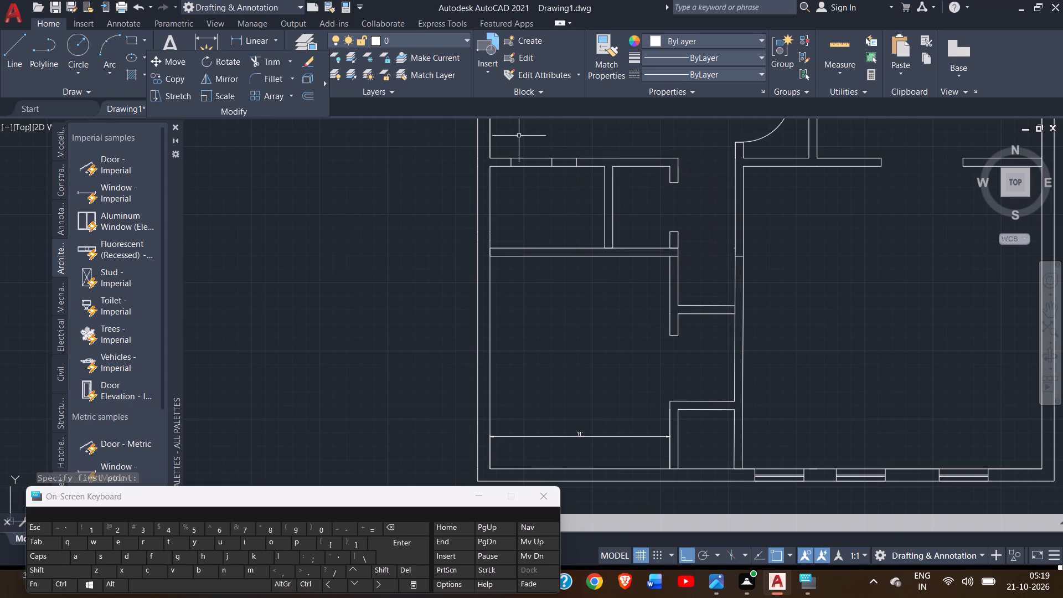
Draw a 6" thick north-south partition from the new wall piece's east end down to the wall above the southwest room.
left_click(22, 47)
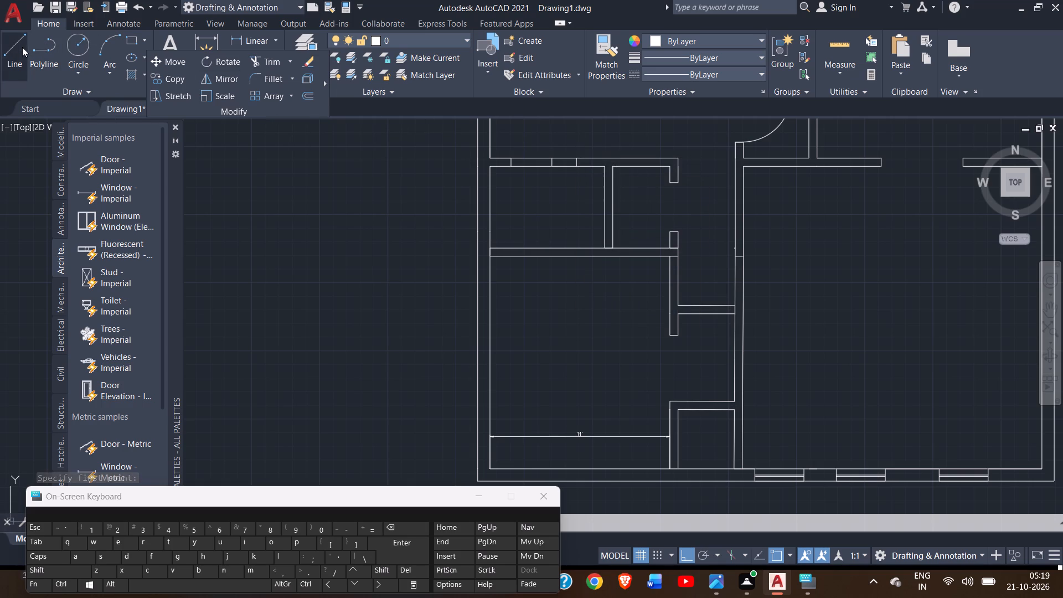
left_click(551, 167)
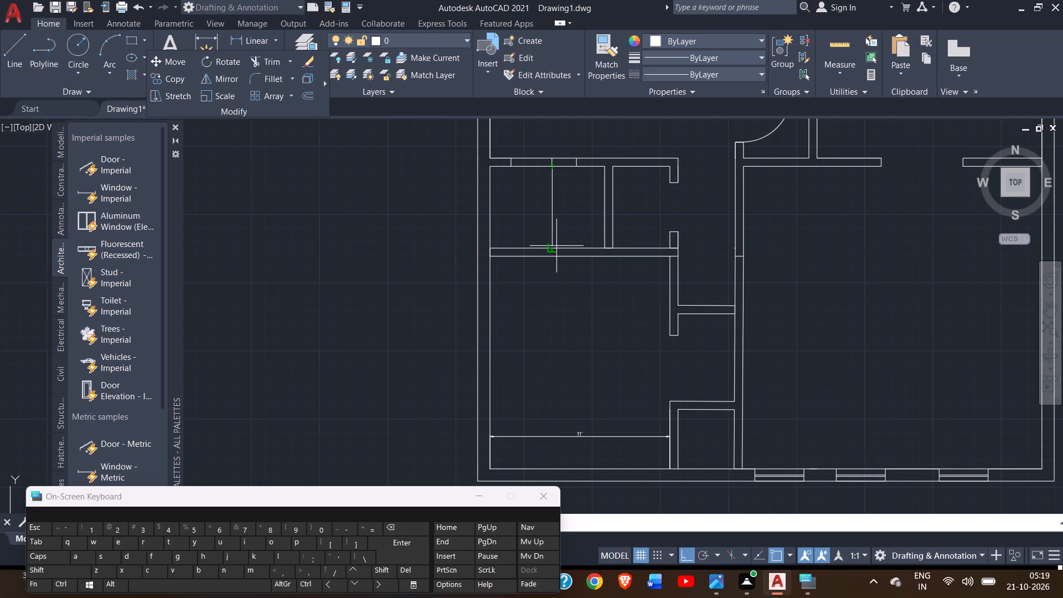
left_click(551, 248)
key("6")
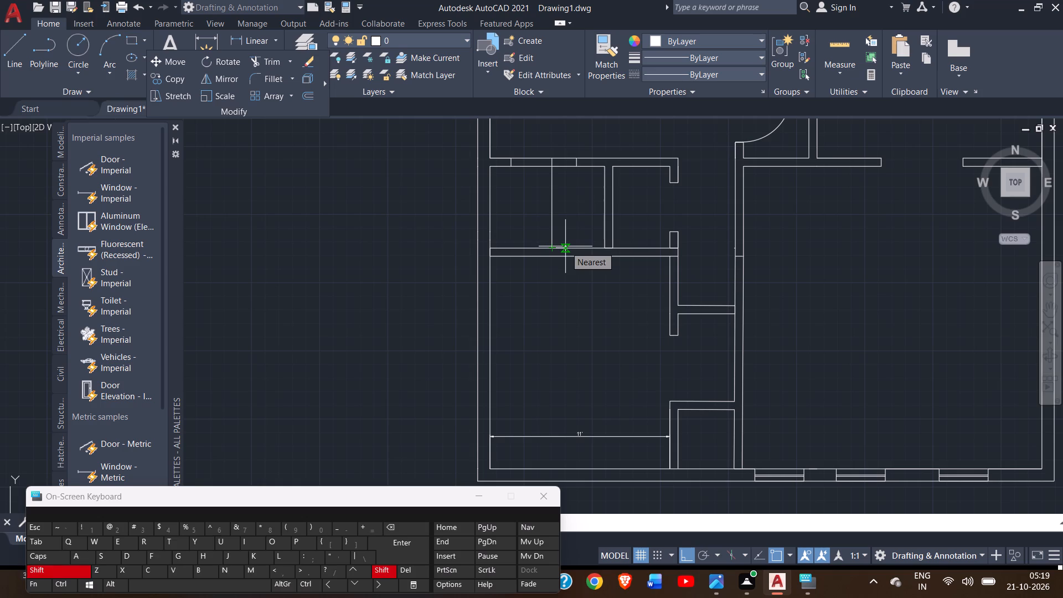
key("shift+quotedbl")
key("Return")
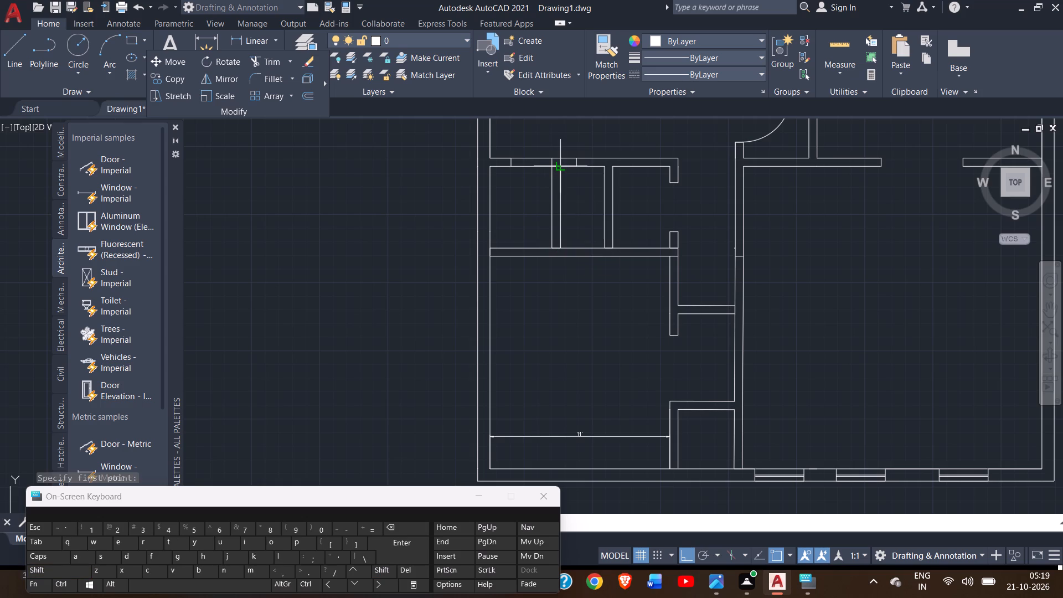
left_click(556, 167)
right_click(556, 167)
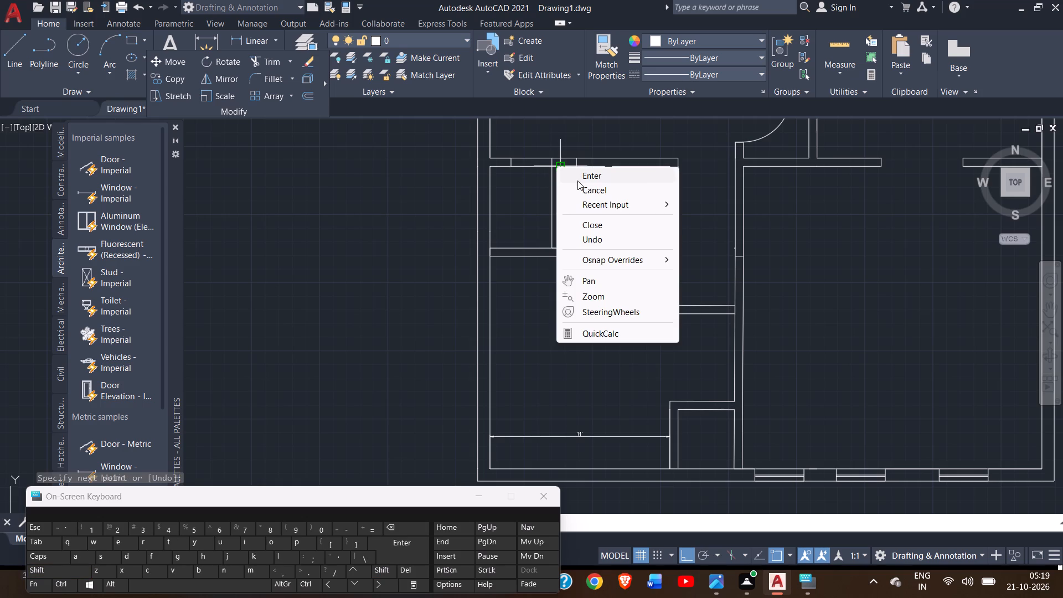
left_click(577, 180)
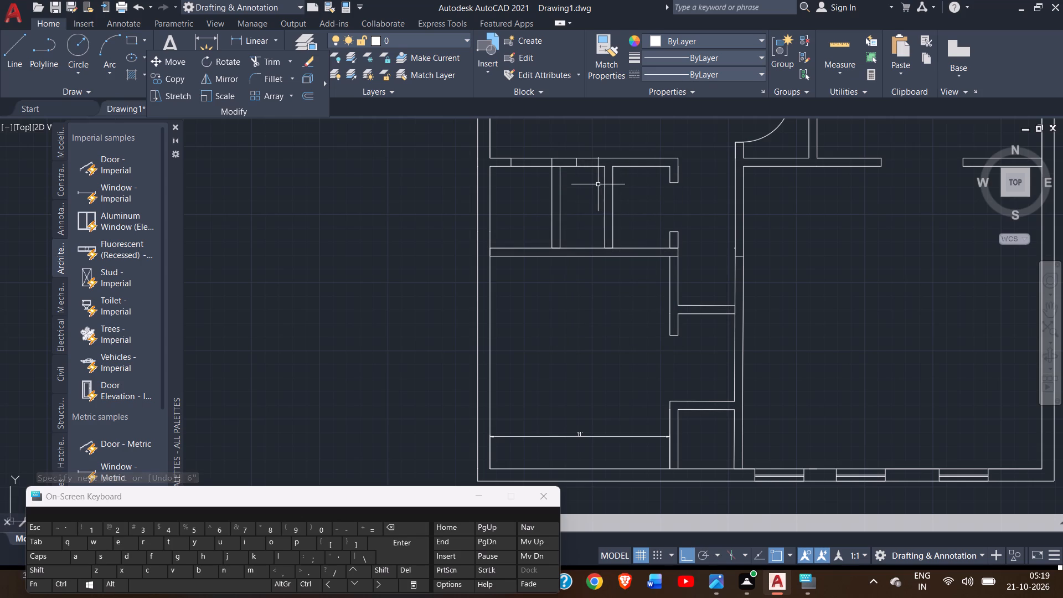
Mark a 3' opening in the new north-south partition, starting 1' south of the north wall, with lines across both ends.
left_click(17, 56)
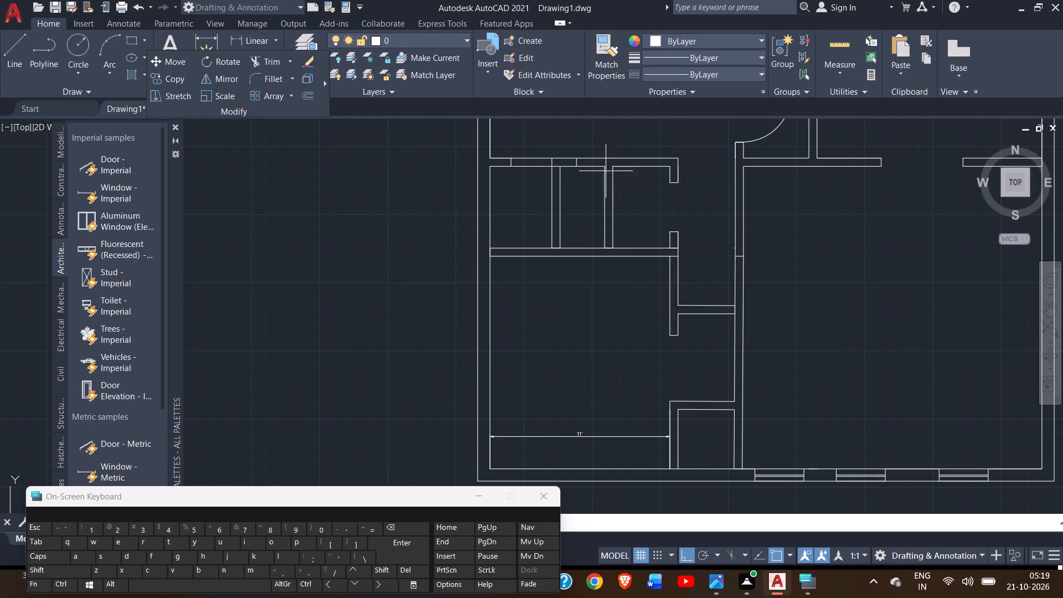
left_click_drag(601, 169, 601, 181)
left_click_drag(601, 181, 603, 189)
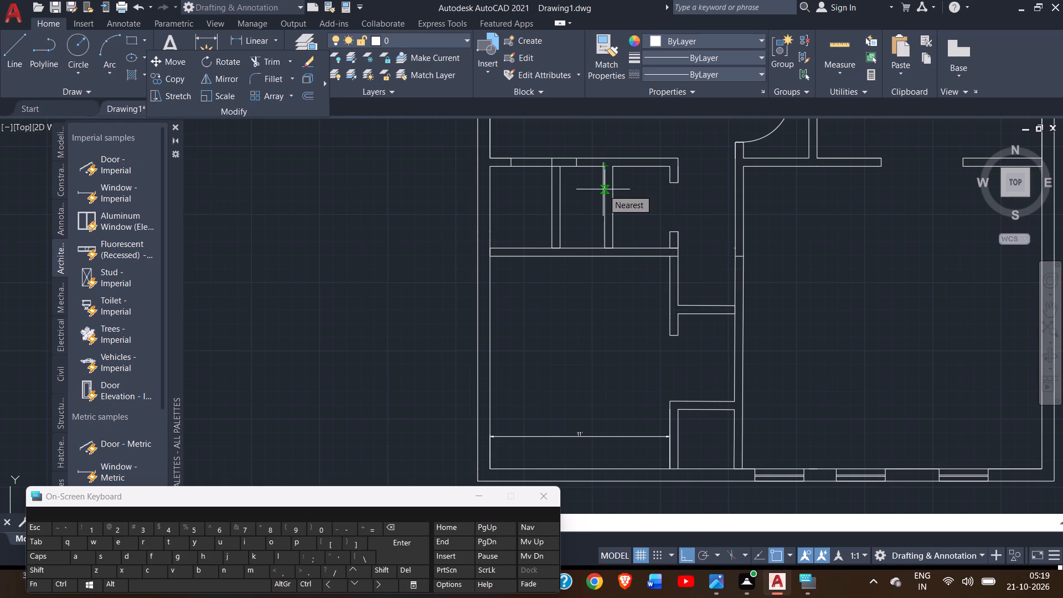
type("1'")
key("Return")
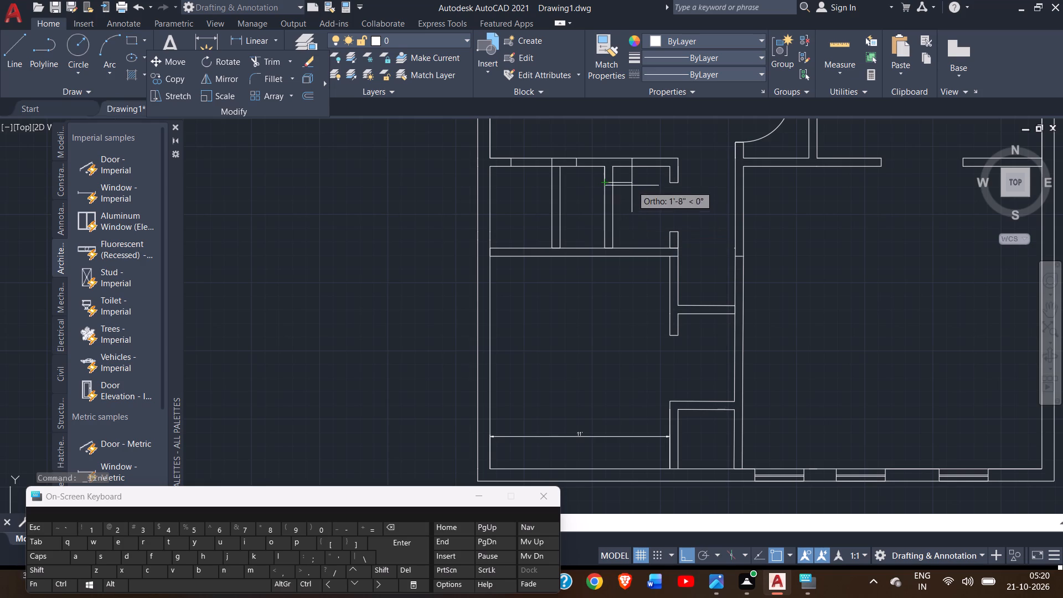
left_click(612, 184)
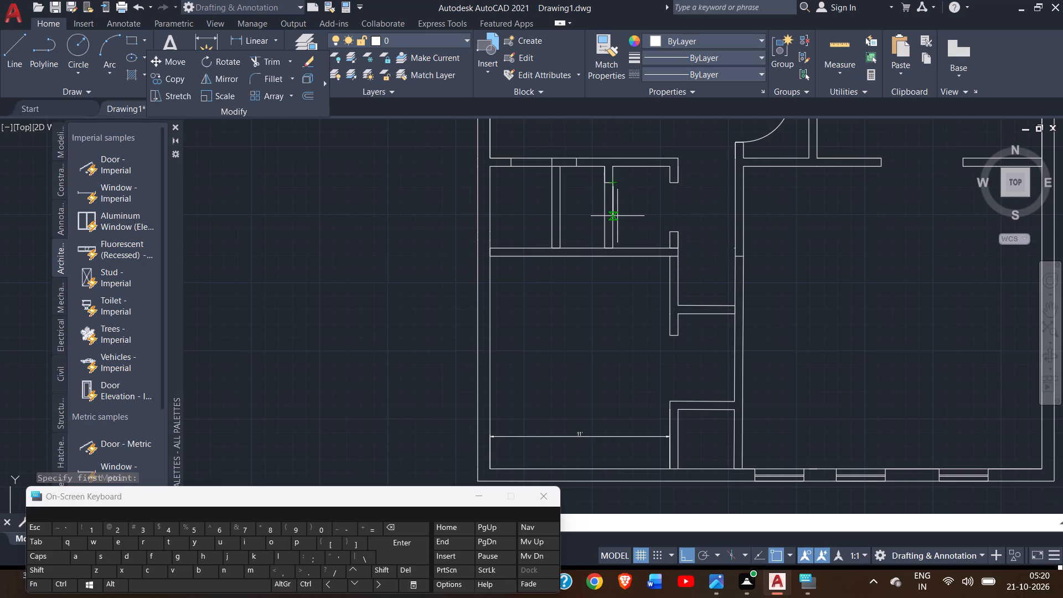
type("3'")
key("Return")
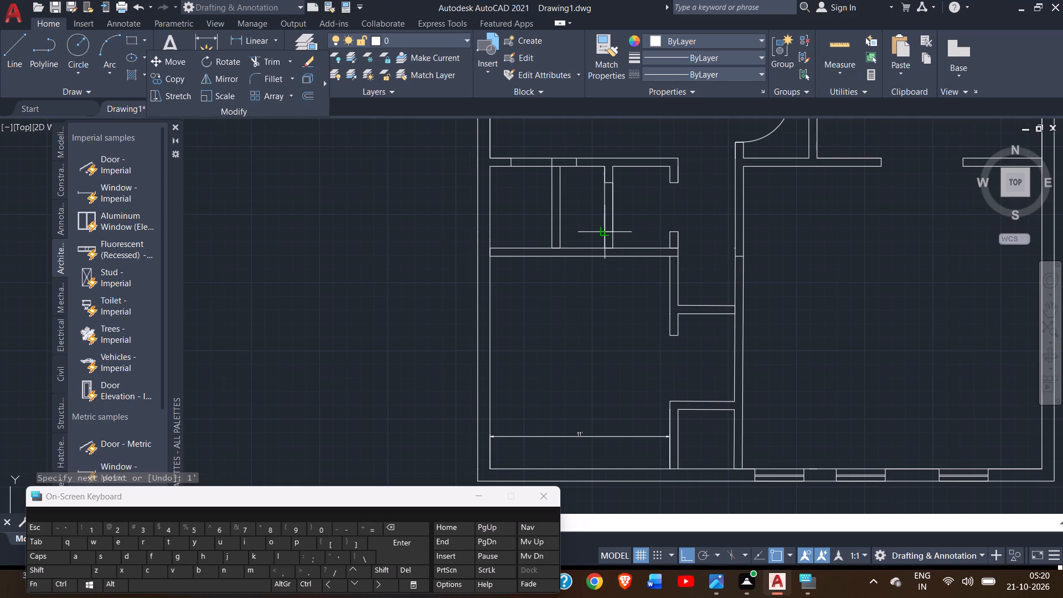
right_click(605, 229)
left_click(633, 237)
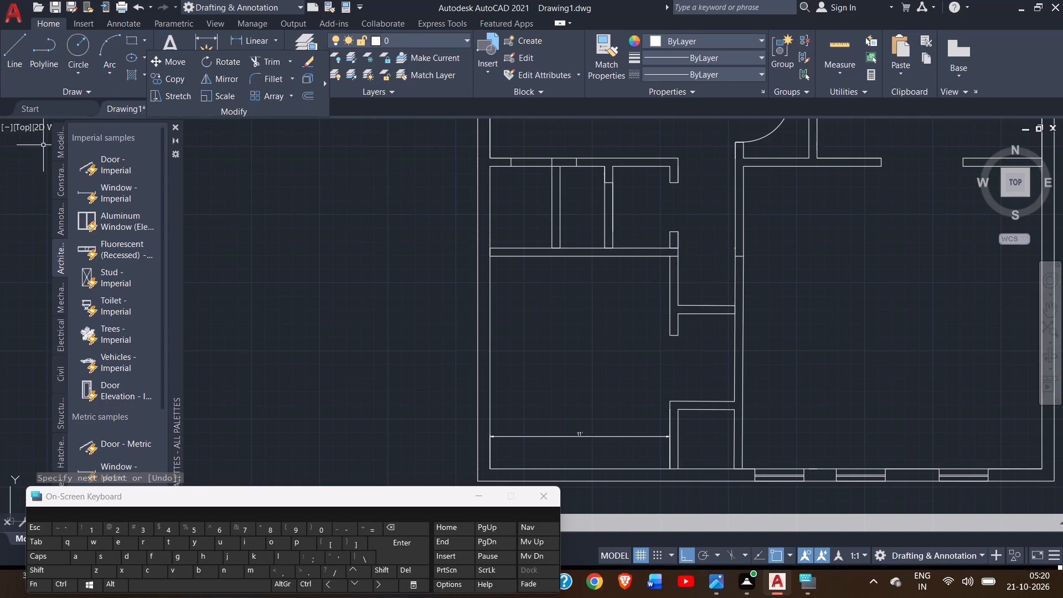
left_click(13, 58)
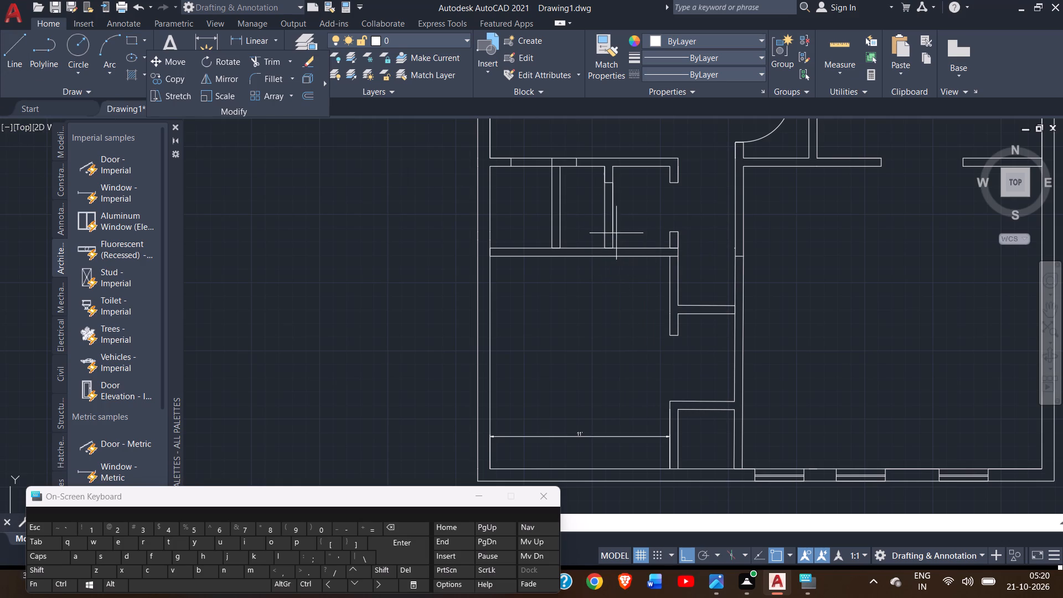
left_click(613, 230)
left_click(603, 233)
right_click(603, 233)
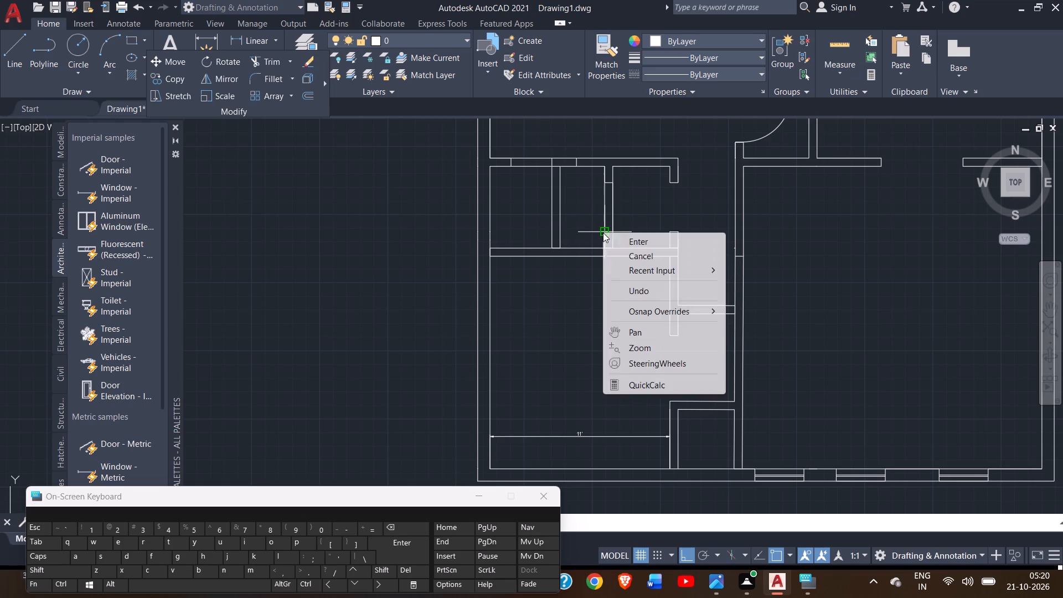
left_click(620, 237)
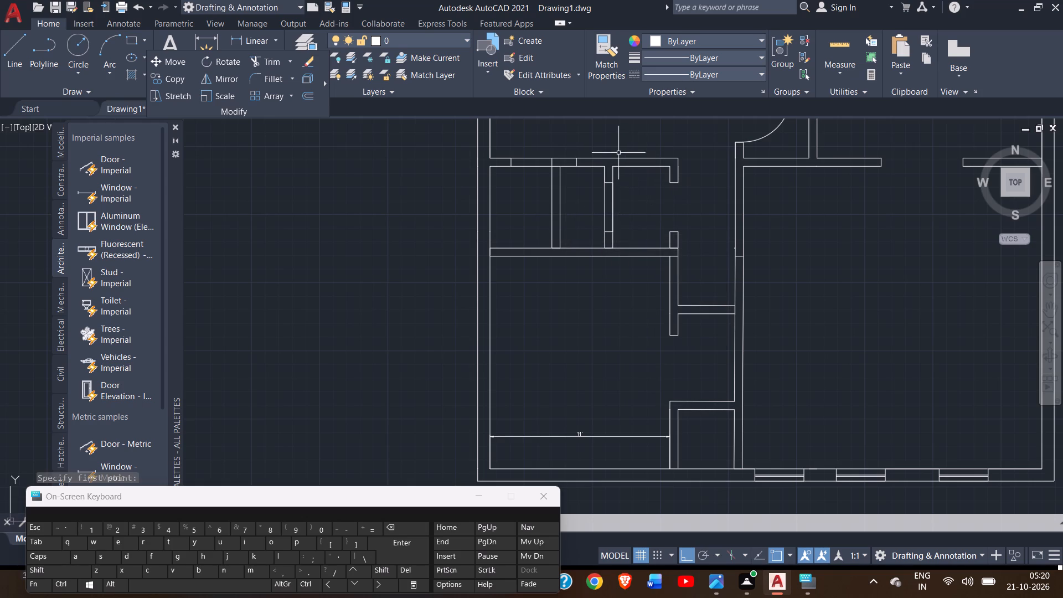
Draw short lines across the north and south walls, in line with the north-south partition's east face.
left_click(17, 53)
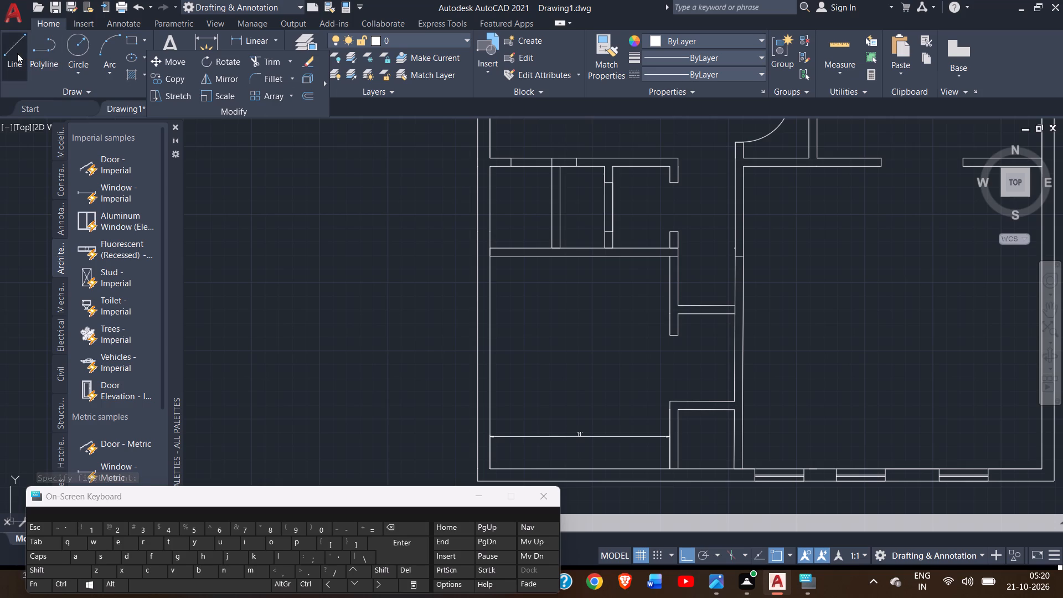
left_click_drag(611, 167, 615, 158)
left_click(615, 158)
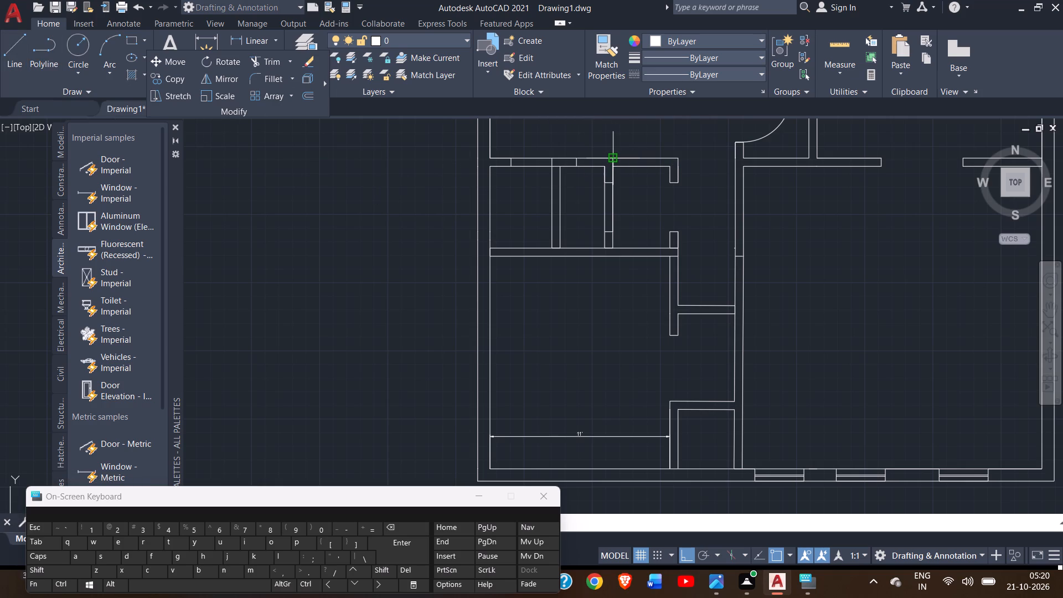
right_click(615, 158)
left_click(633, 166)
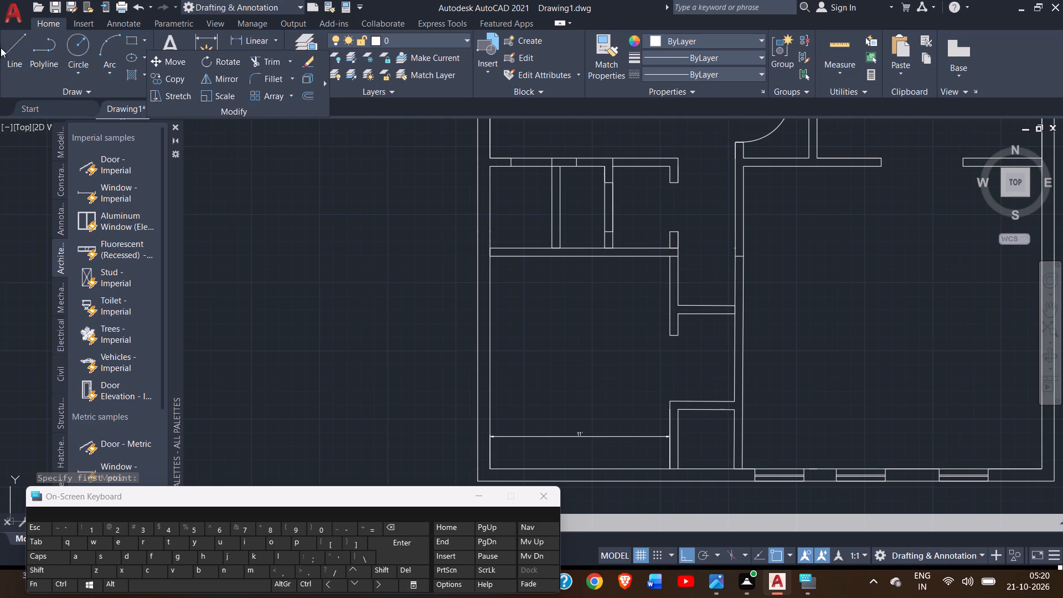
left_click(22, 56)
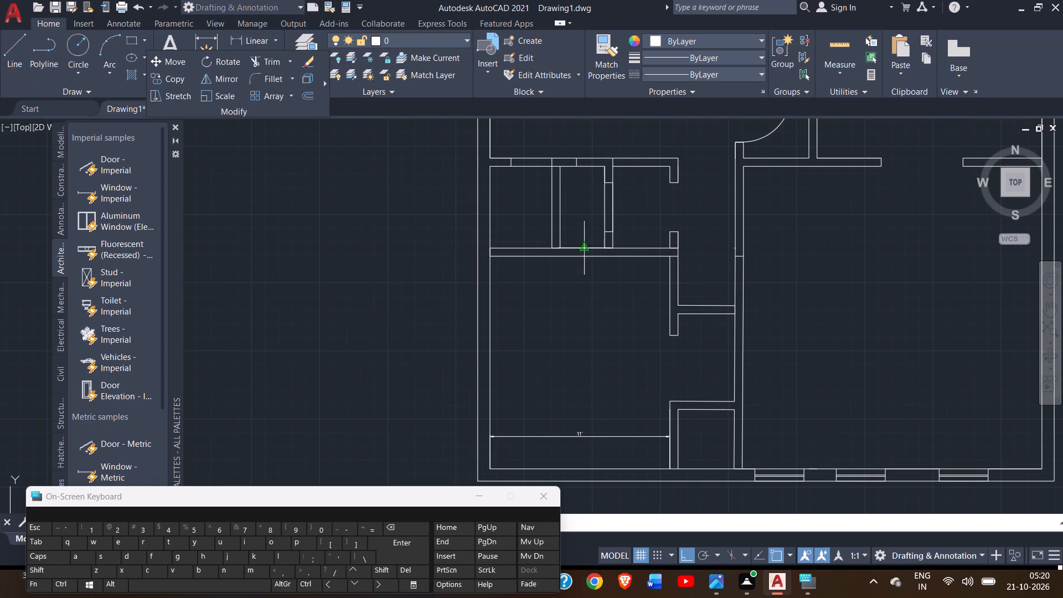
left_click_drag(614, 248, 616, 260)
left_click(616, 260)
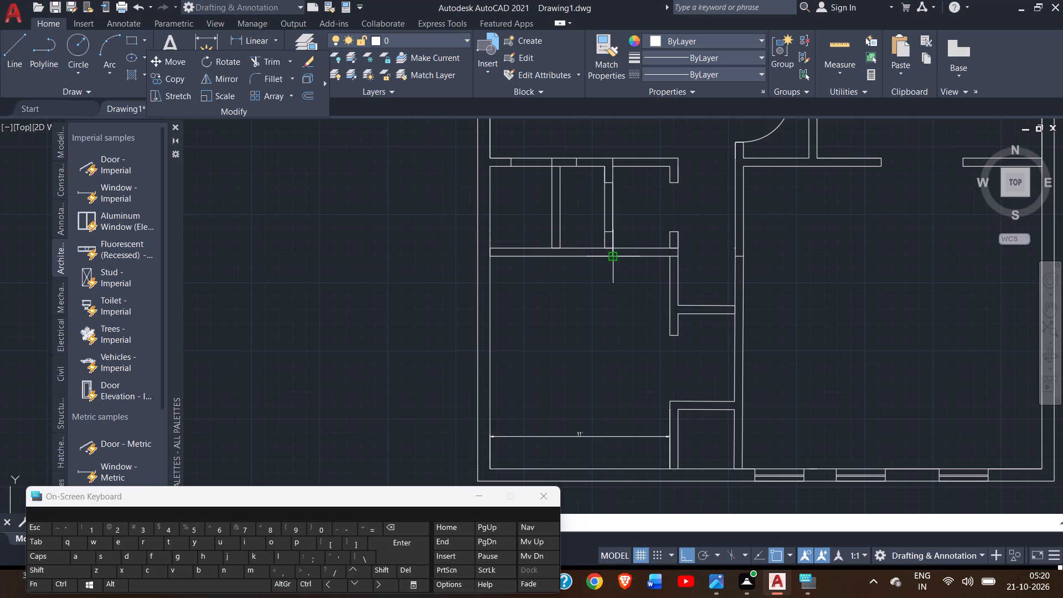
right_click(616, 260)
left_click(636, 267)
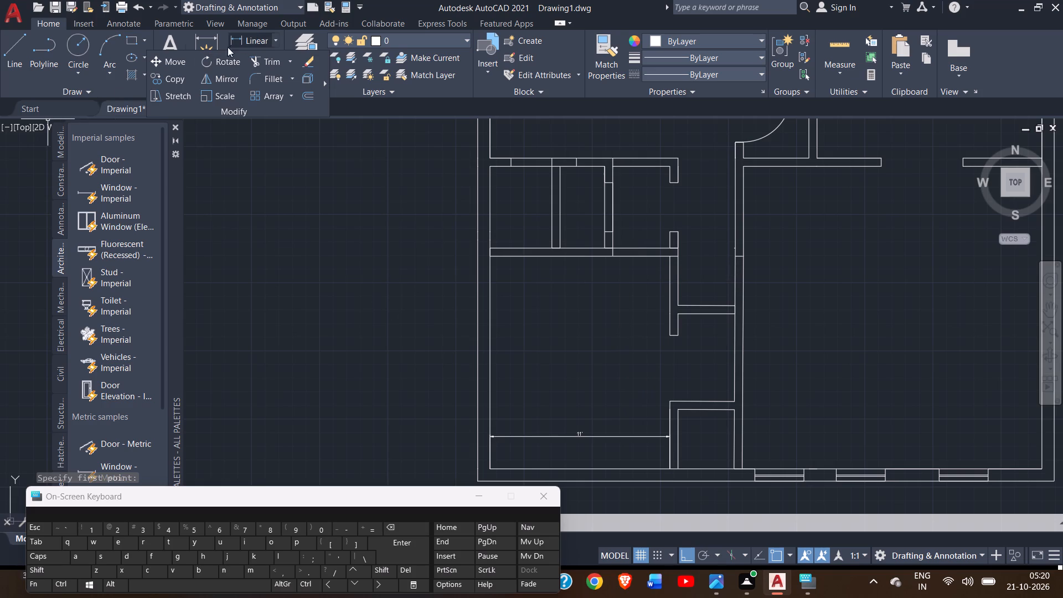
Trim away the north wall east of the partition along with the short stub hanging from its east end.
left_click(278, 69)
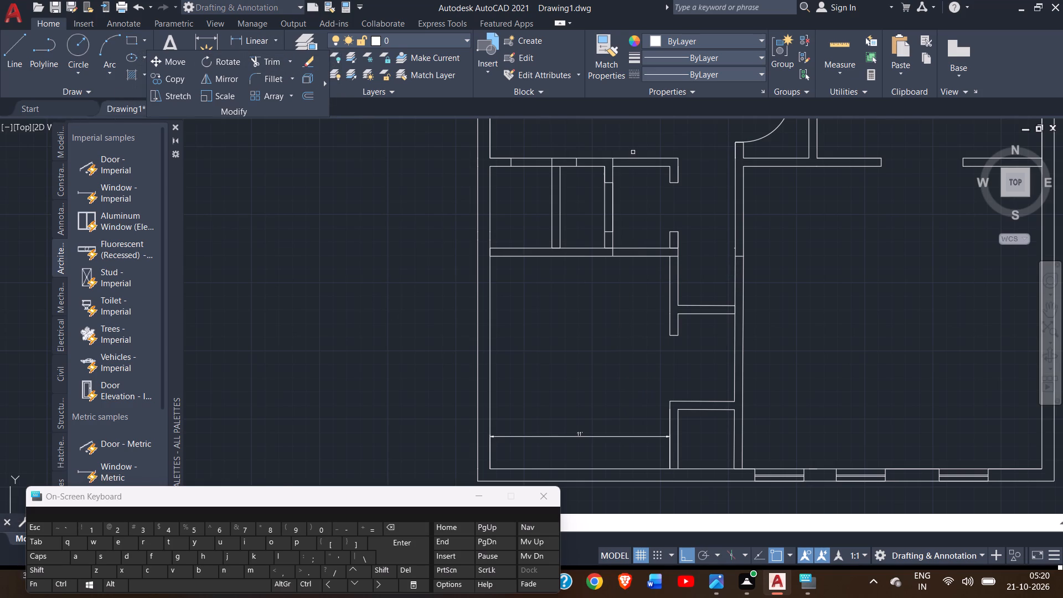
left_click_drag(633, 152, 639, 194)
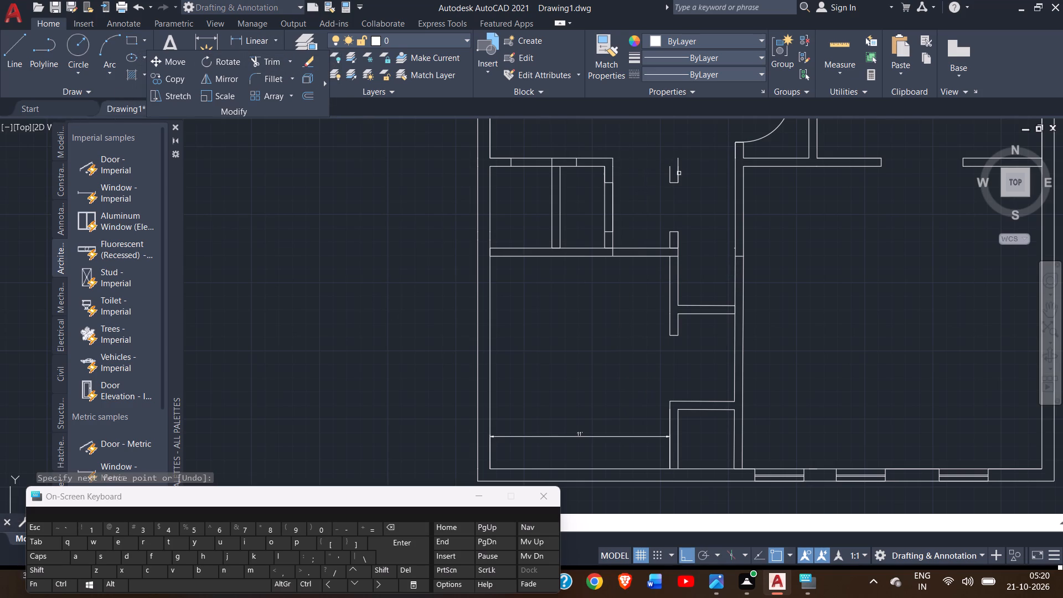
left_click(679, 172)
left_click_drag(679, 172, 693, 157)
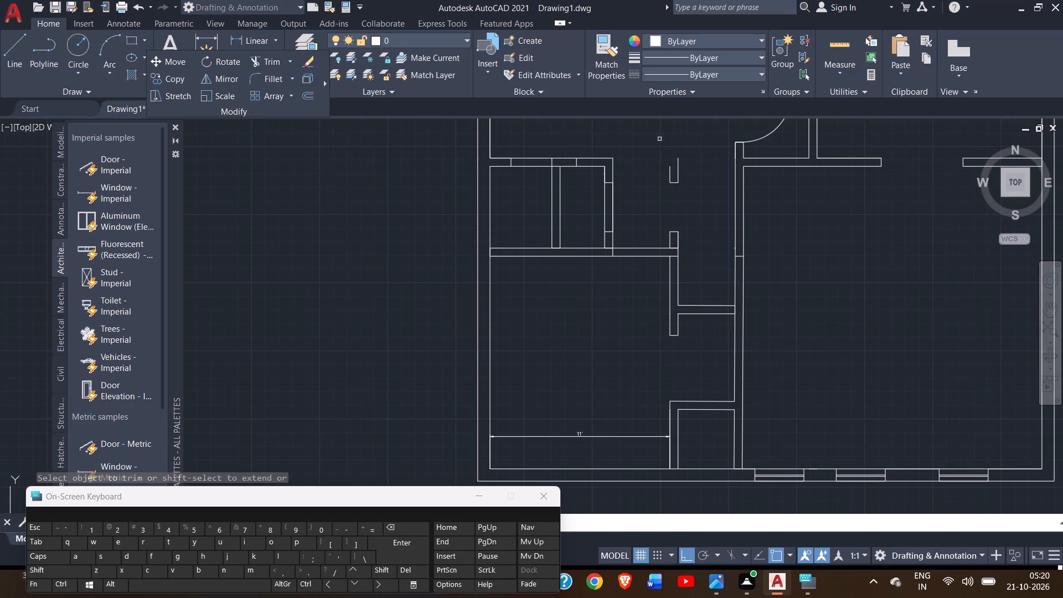
left_click(679, 164)
left_click_drag(679, 162, 668, 171)
left_click(668, 171)
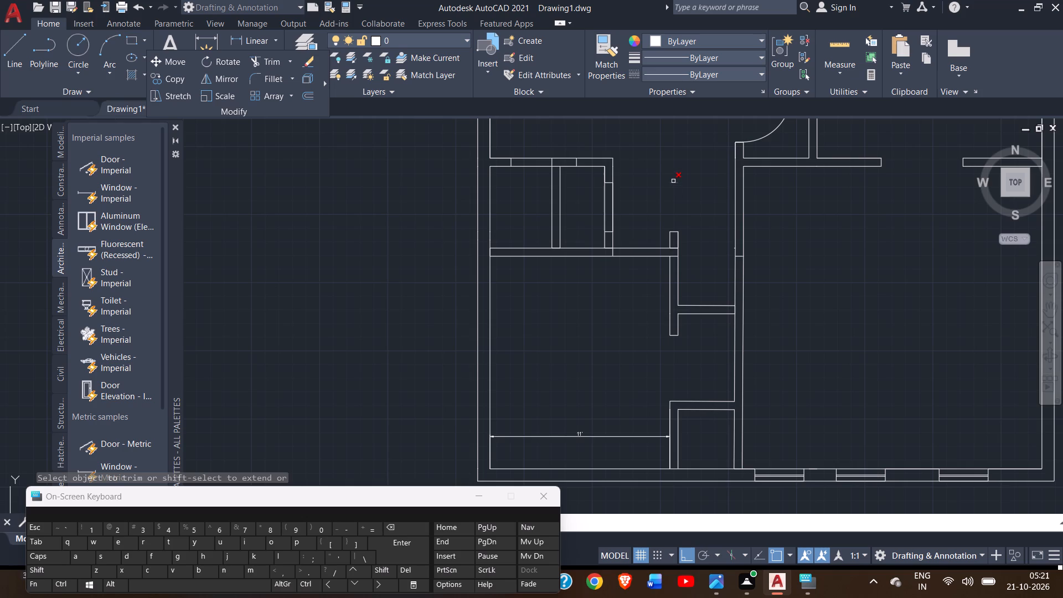
left_click(673, 181)
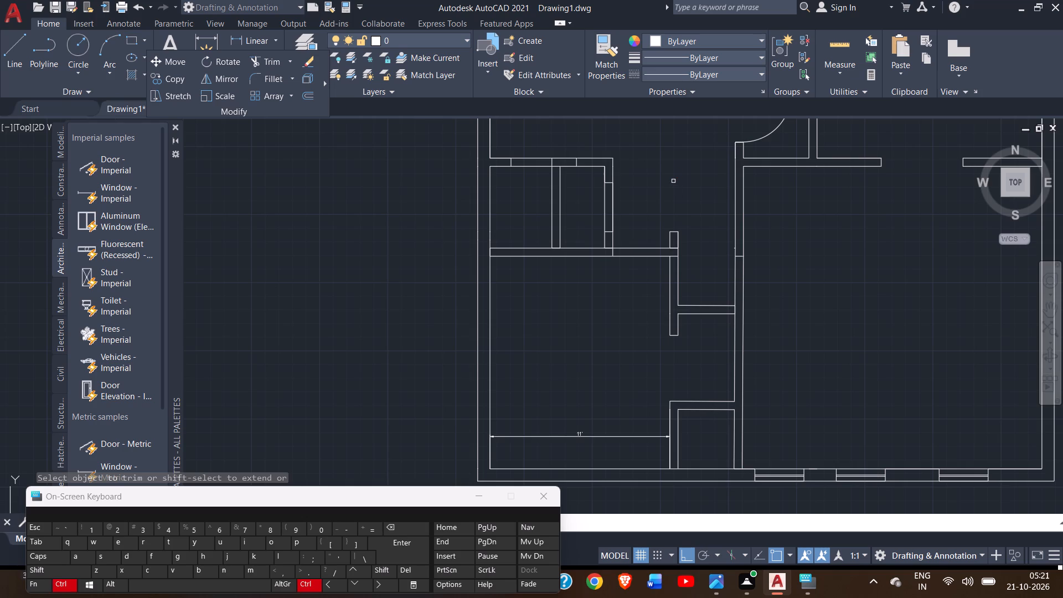
Redraw the north wall 6" thick from the partition eastward, ending in line with the east face of the wall farther north.
scroll(673, 181, "down", 2, "ctrl")
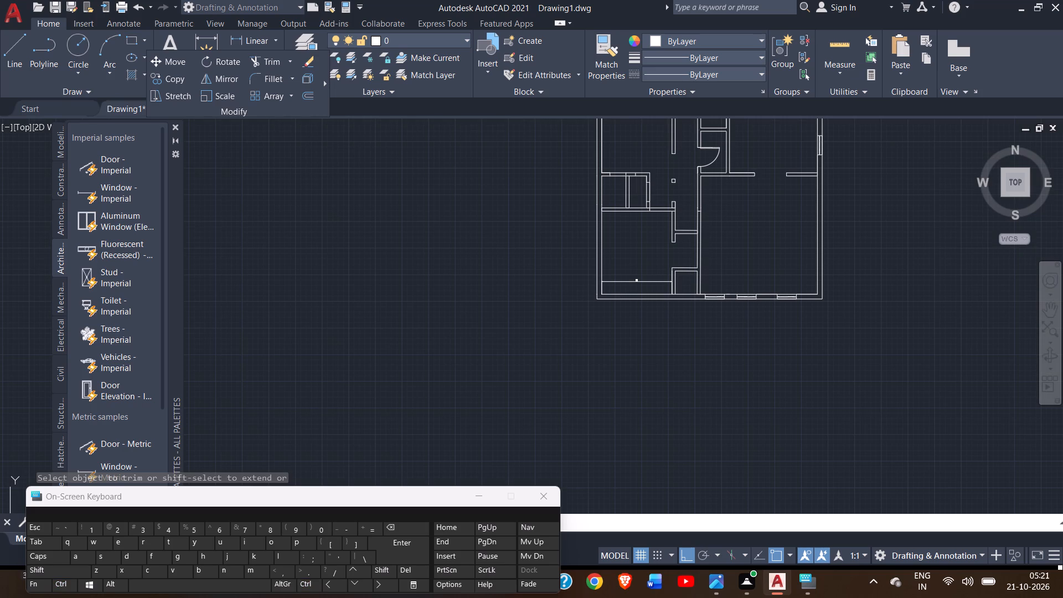
scroll(673, 181, "up", 3, "ctrl")
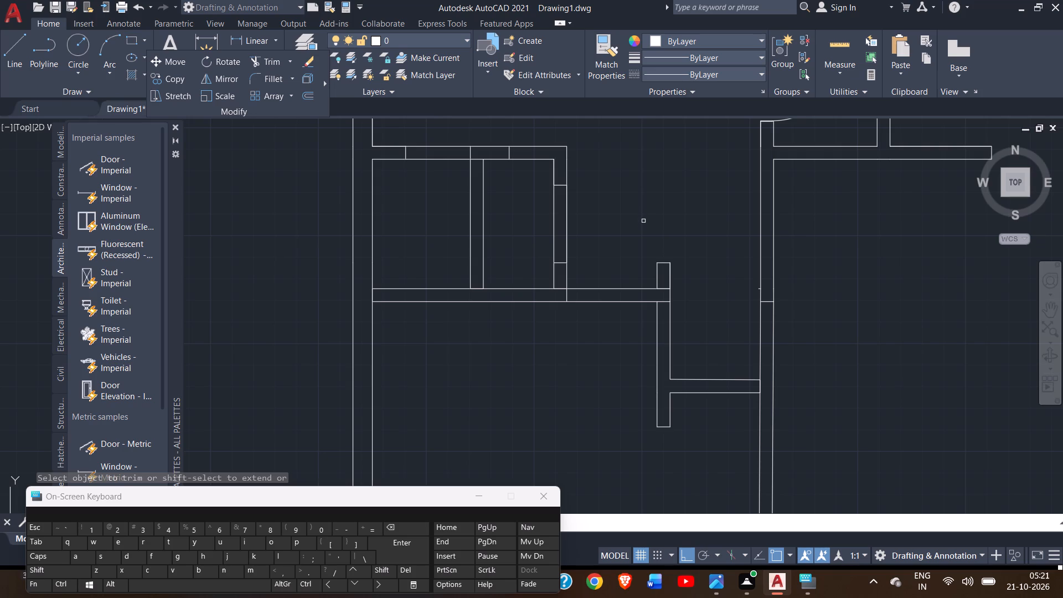
scroll(589, 244, "down", 2, "ctrl")
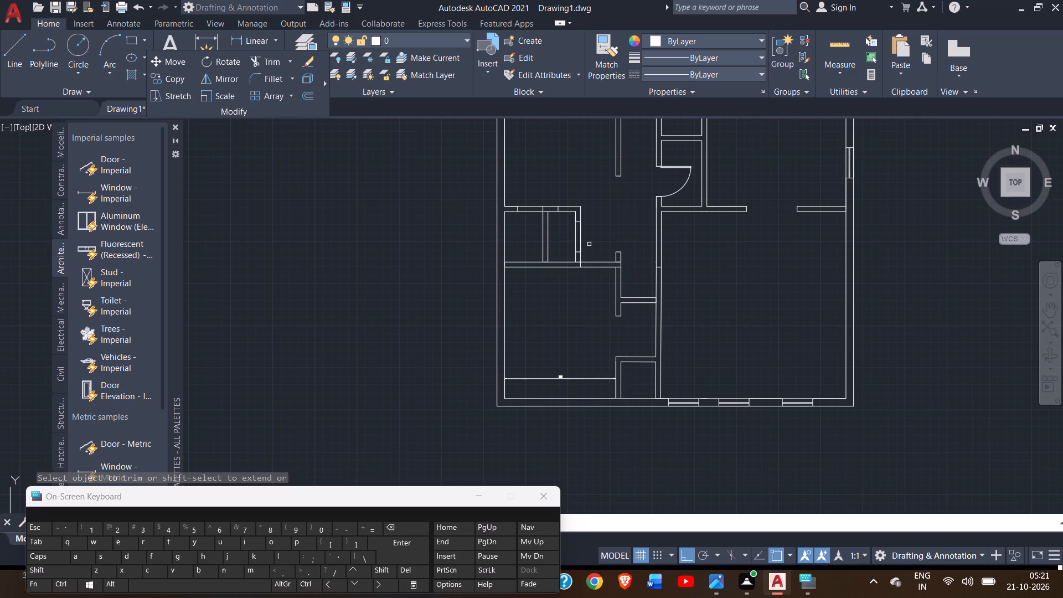
left_click(8, 63)
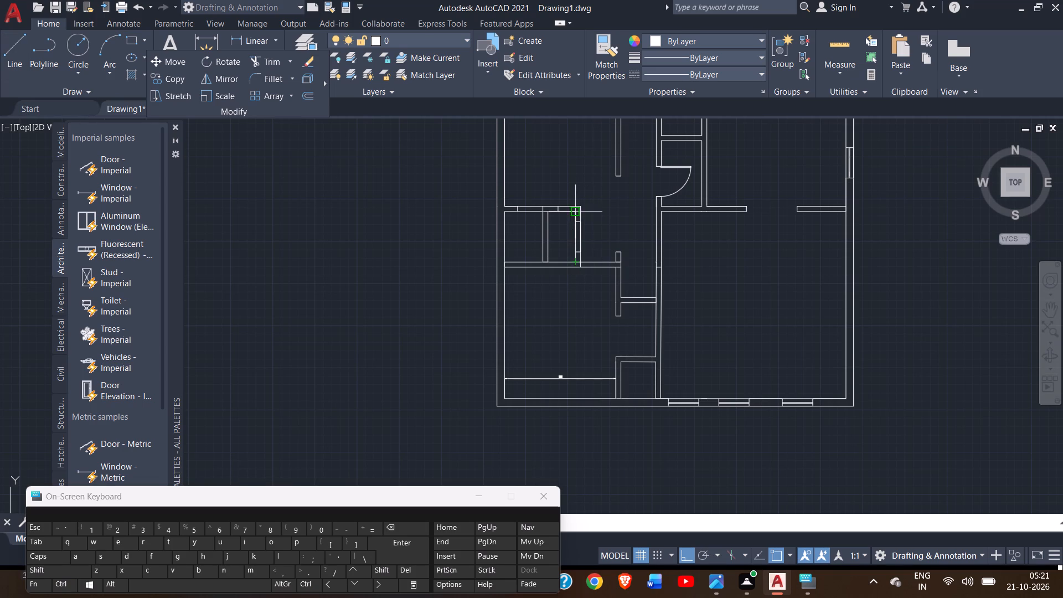
left_click_drag(575, 208, 617, 209)
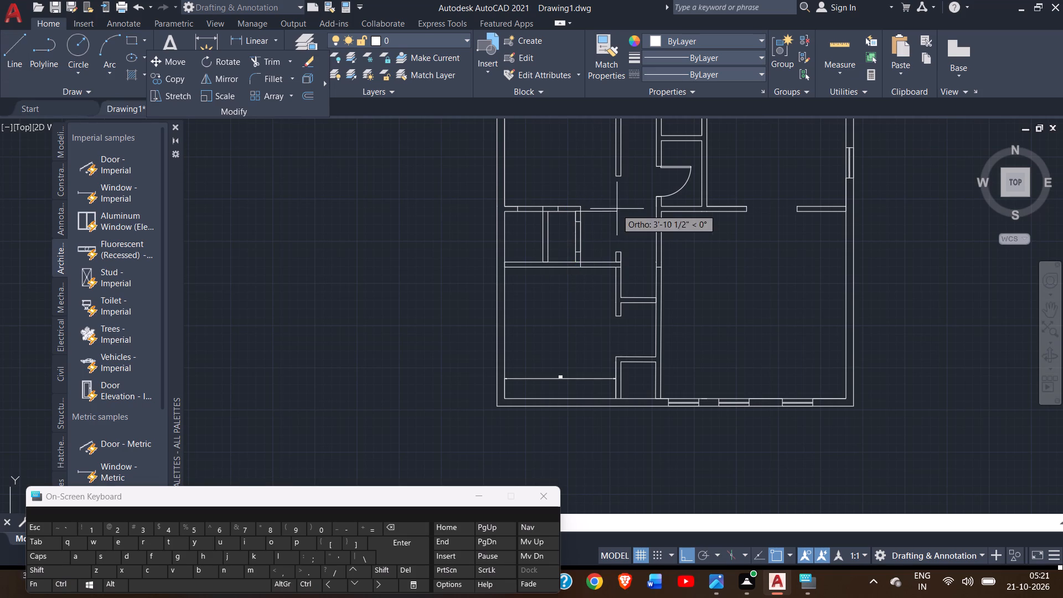
left_click_drag(617, 209, 617, 174)
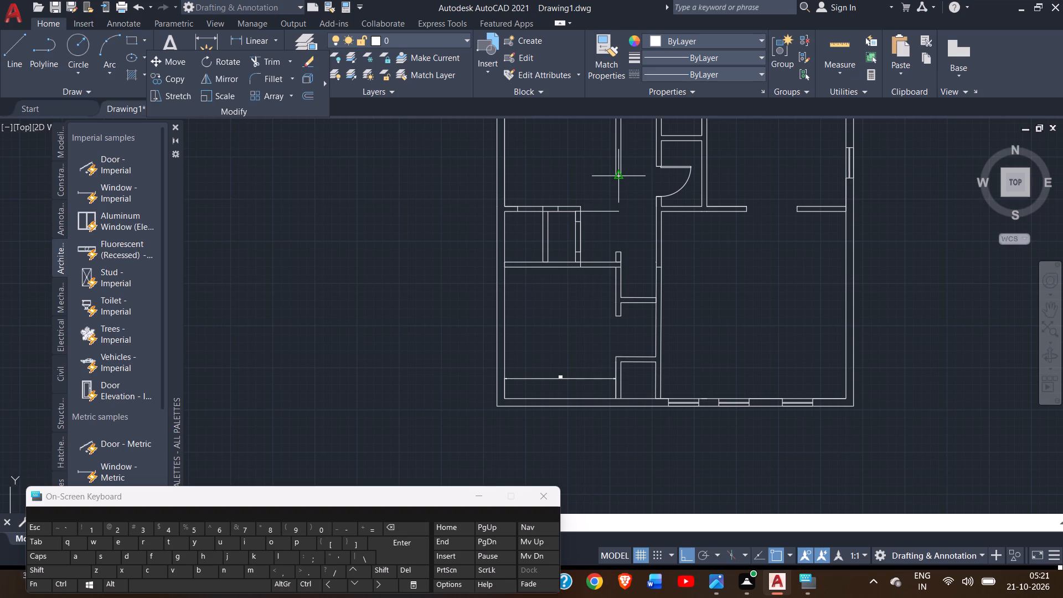
left_click_drag(617, 174, 625, 177)
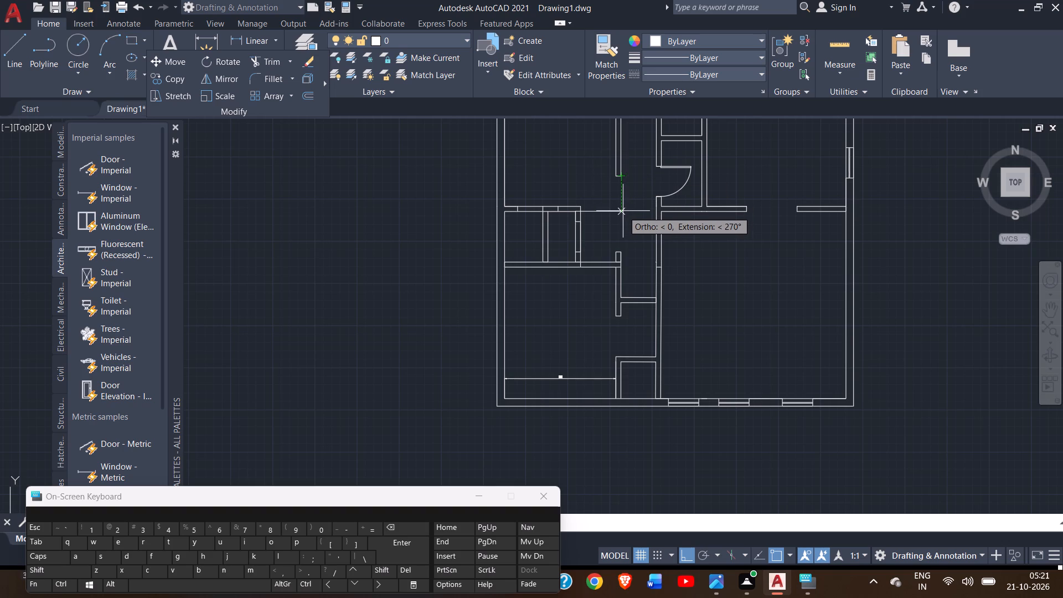
left_click(623, 212)
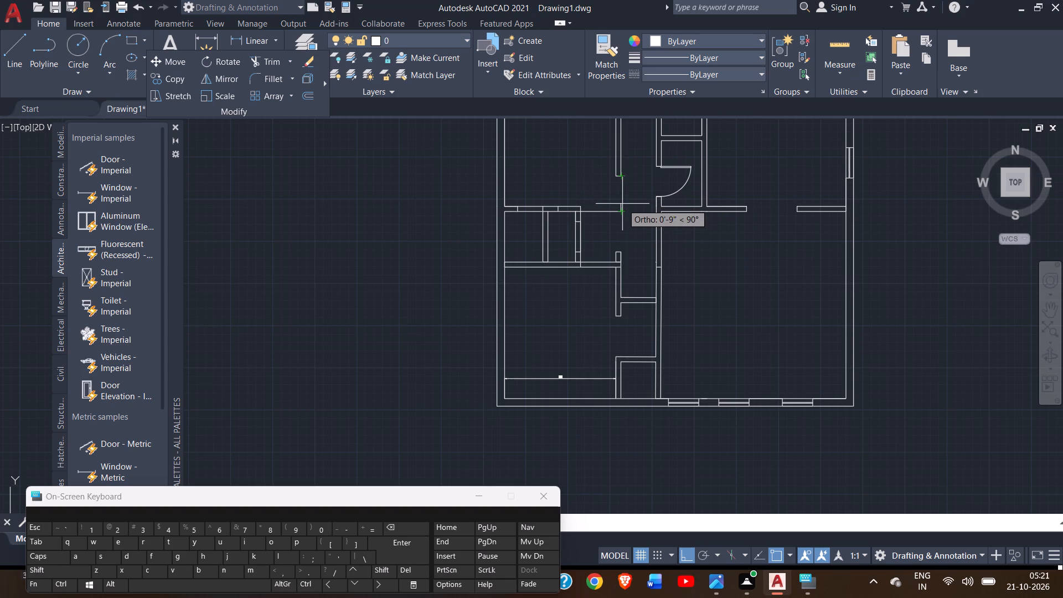
key("6")
key("shift+quotedbl")
key("Return")
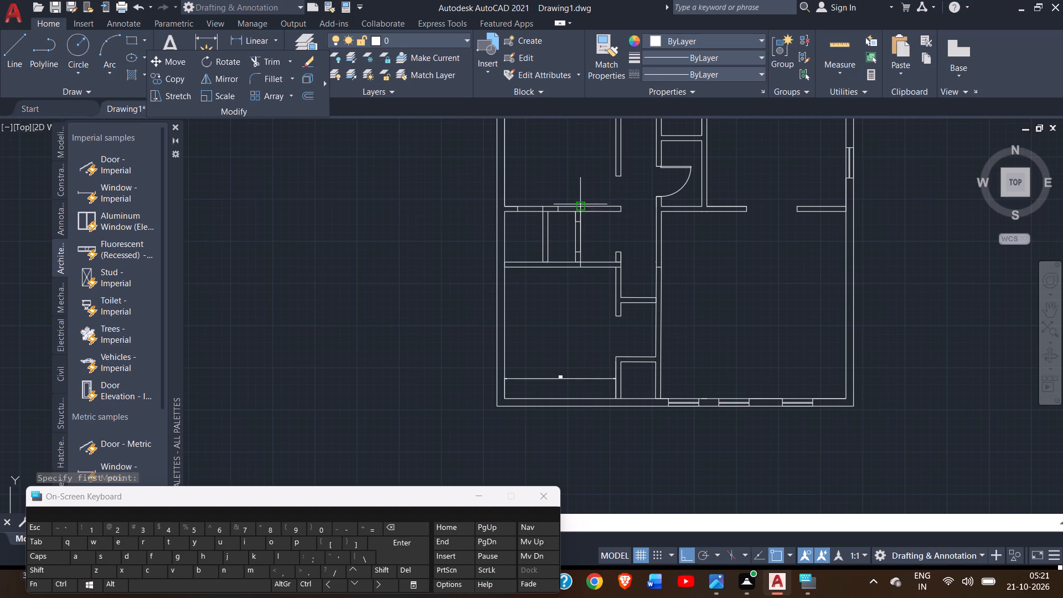
left_click(581, 203)
right_click(581, 203)
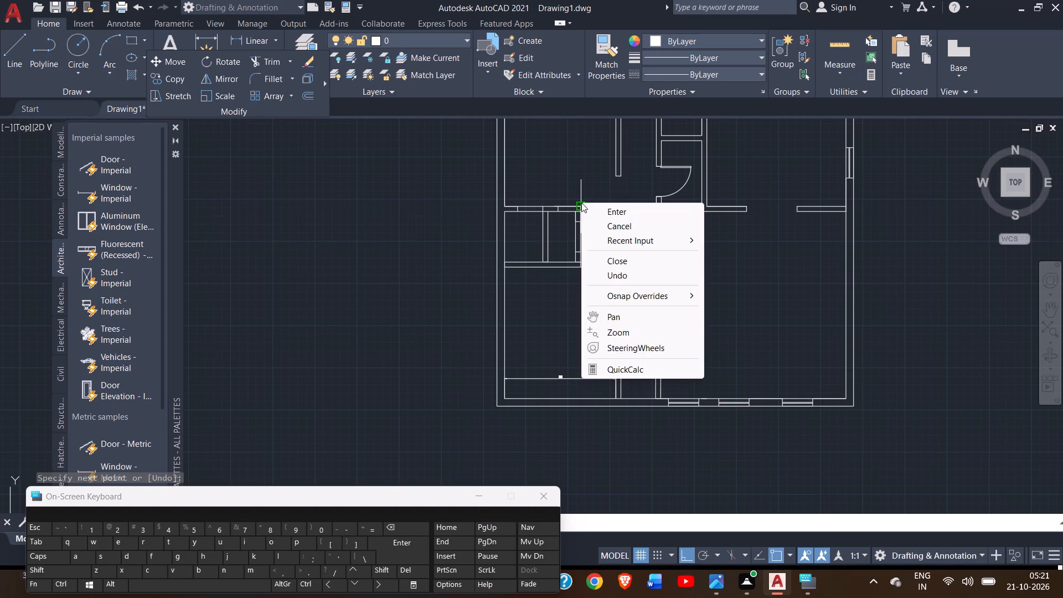
left_click(608, 209)
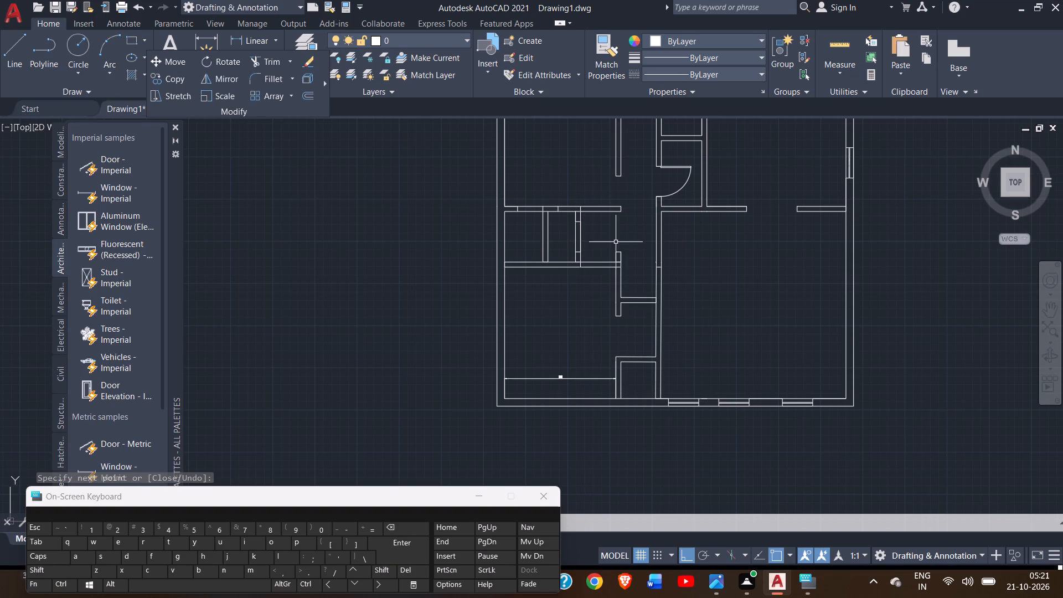
Draw a line across the southwest room's north wall, 1' west of that room's east wall.
scroll(616, 242, "up", 1, "ctrl")
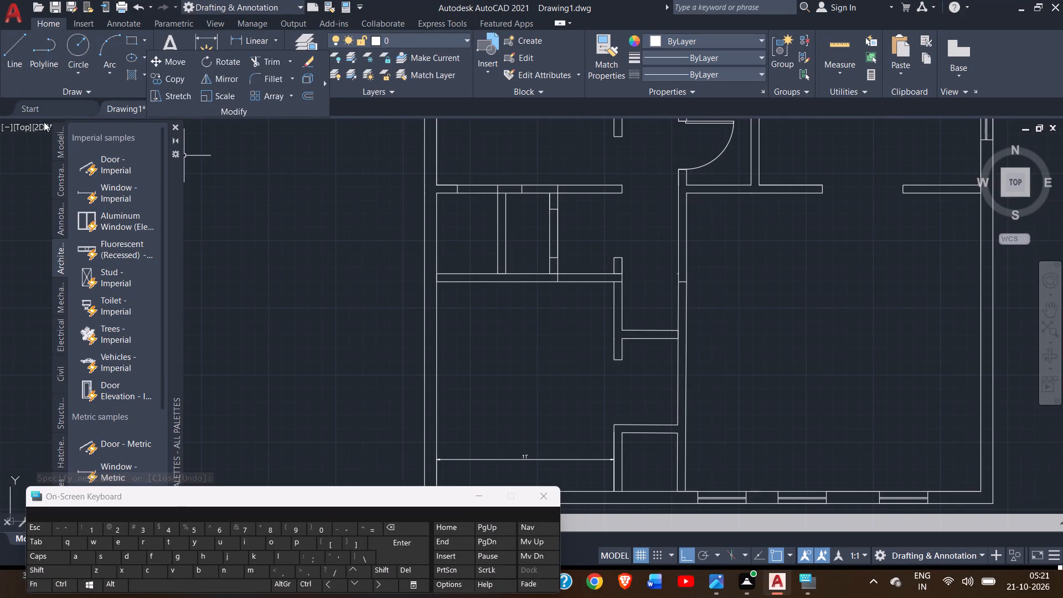
left_click(3, 61)
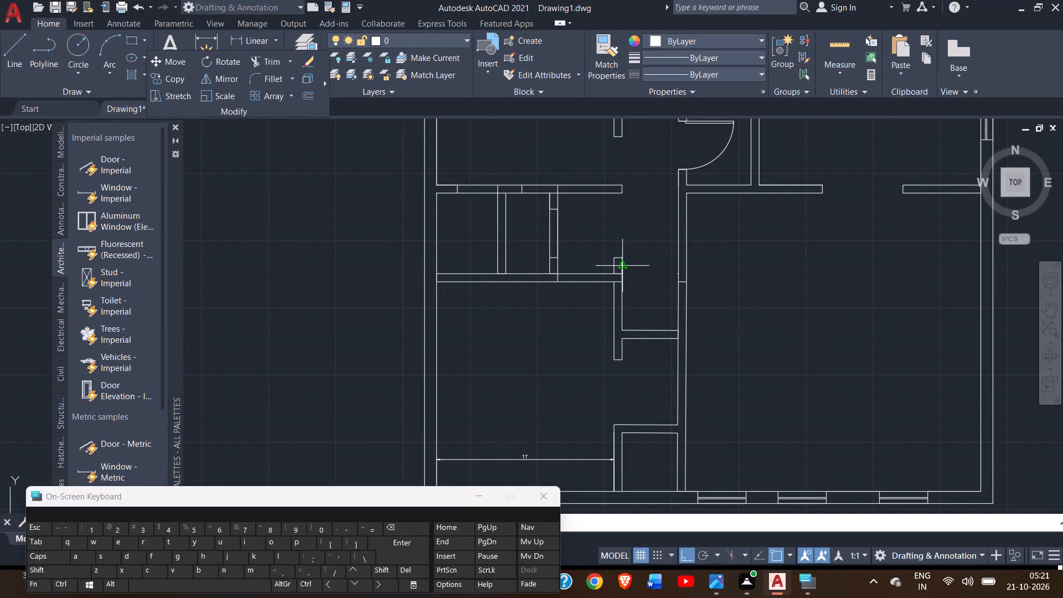
left_click_drag(613, 274, 602, 275)
left_click_drag(602, 275, 601, 275)
type("1'")
key("Return")
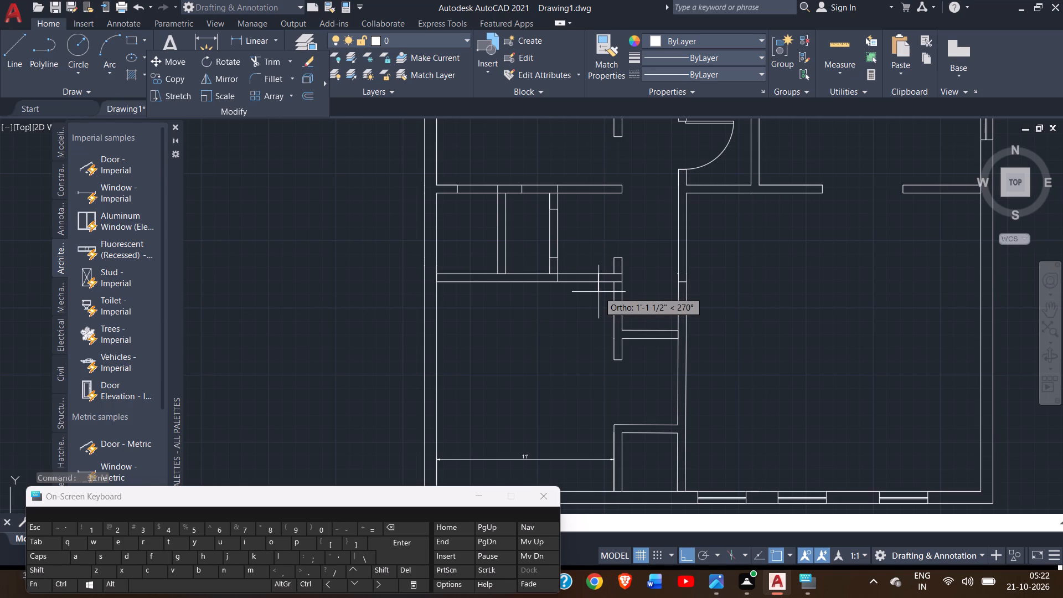
scroll(598, 292, "up", 2, "ctrl")
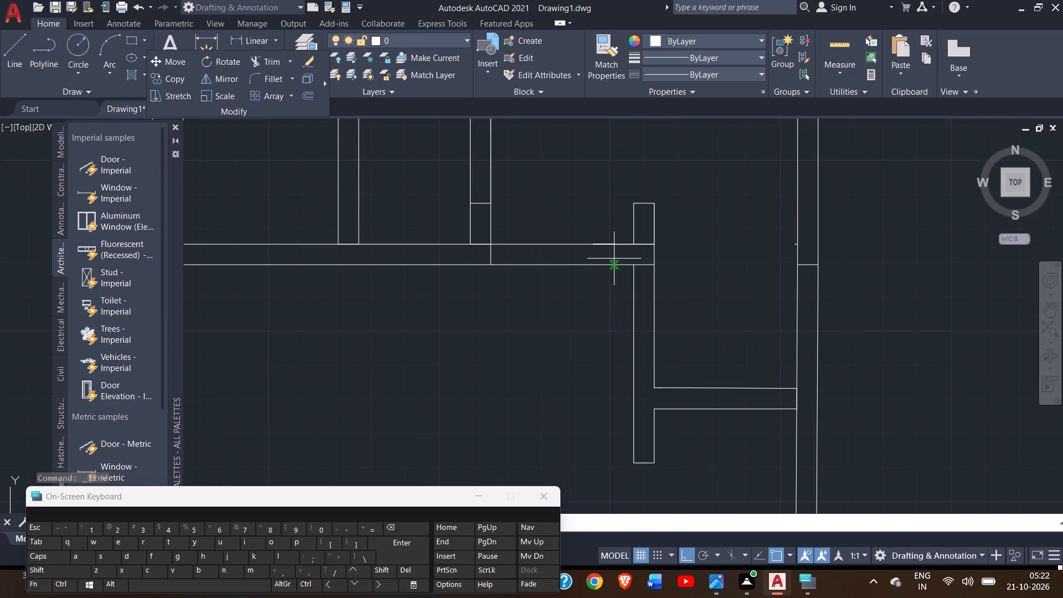
left_click(592, 260)
right_click(592, 260)
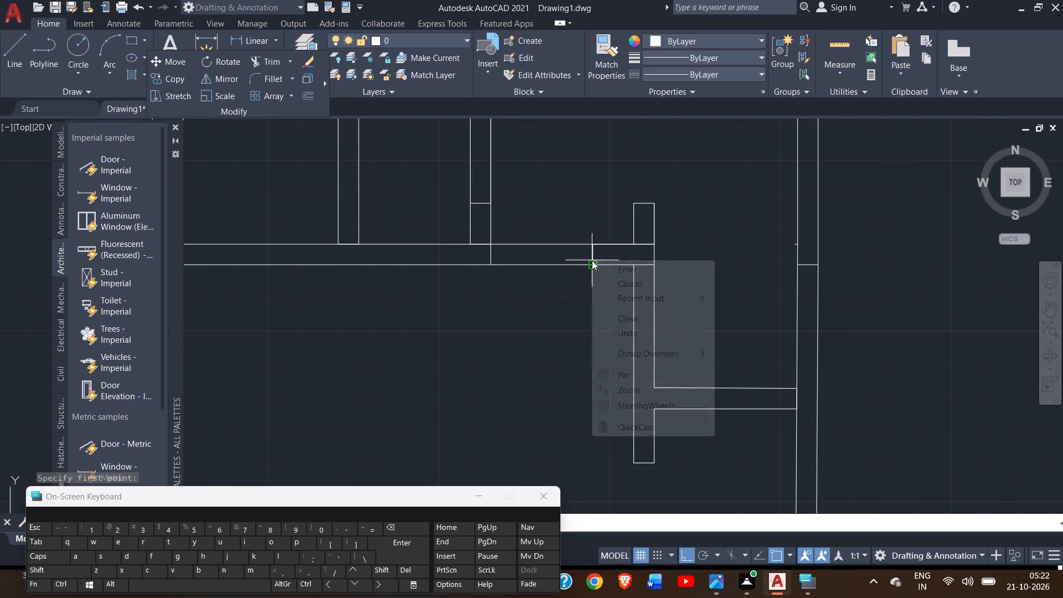
left_click(610, 267)
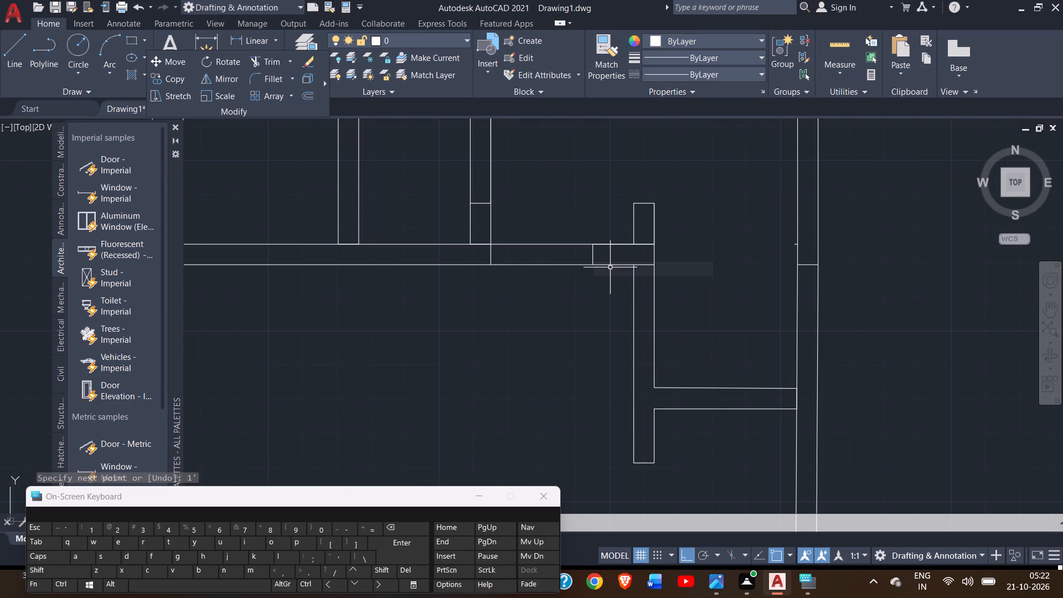
Trim away both faces of the southwest room's north wall between the small rooms' east partition and the new cross line.
left_click(267, 62)
left_click_drag(559, 207, 620, 517)
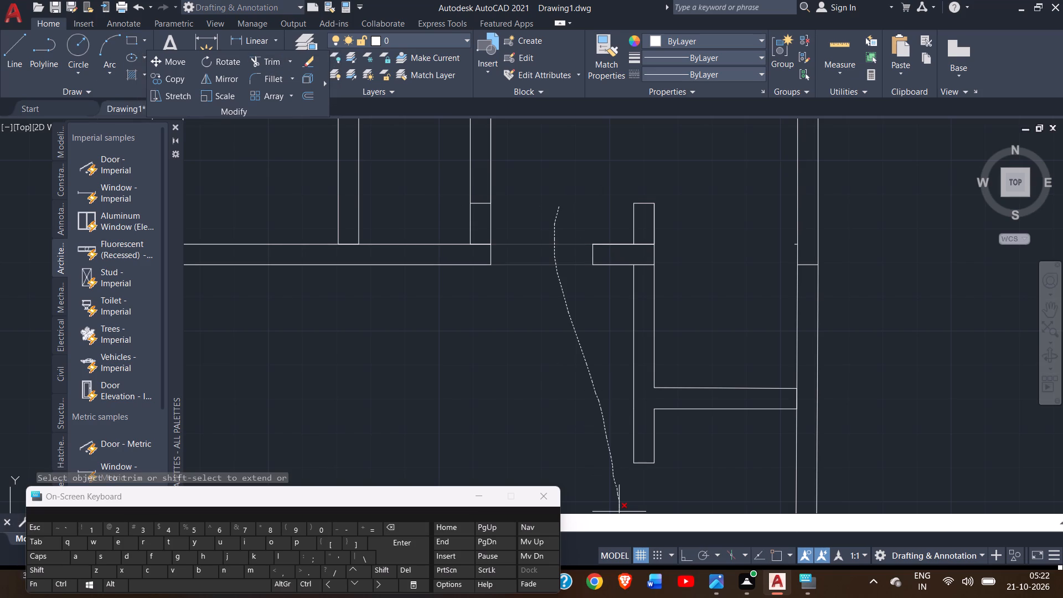
Trim the lines crossing the wall junctions on both sides of the new gap, plus the line at the east partition opening's south end.
scroll(577, 442, "down", 2, "ctrl")
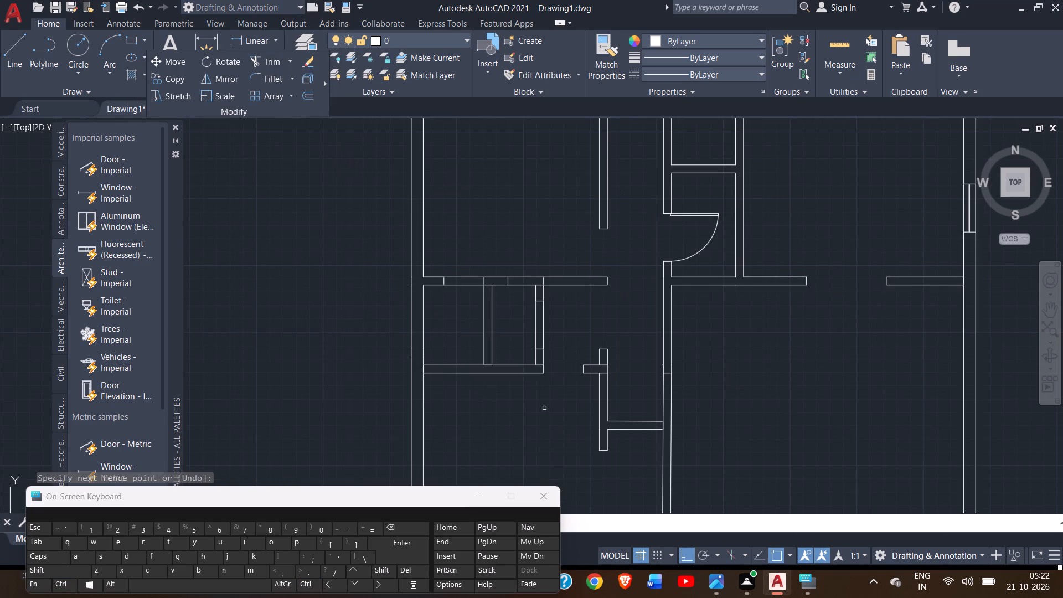
scroll(607, 362, "up", 3, "ctrl")
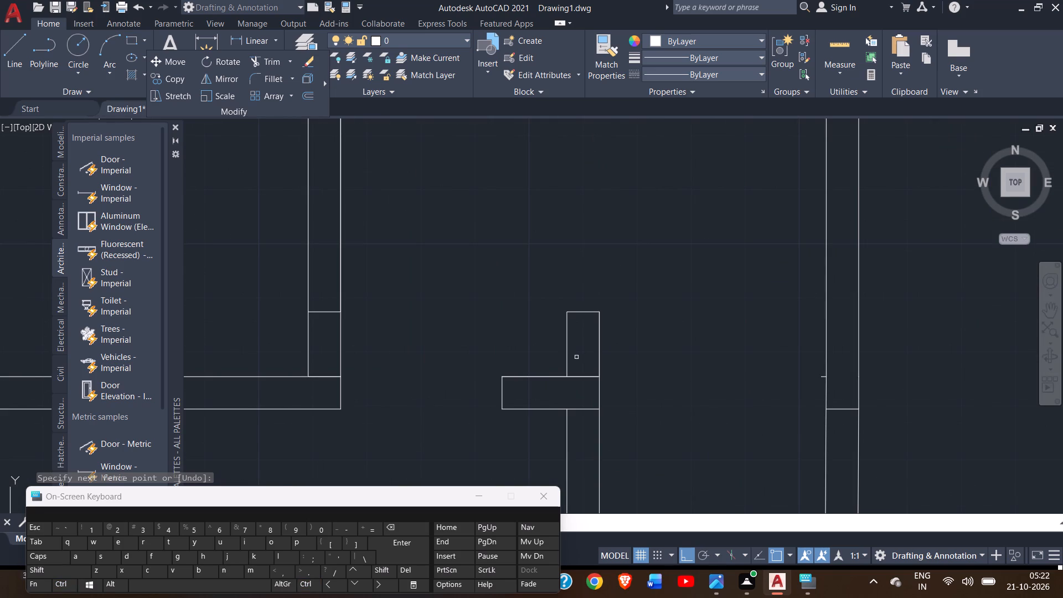
left_click_drag(576, 357, 587, 431)
scroll(699, 390, "down", 1, "ctrl")
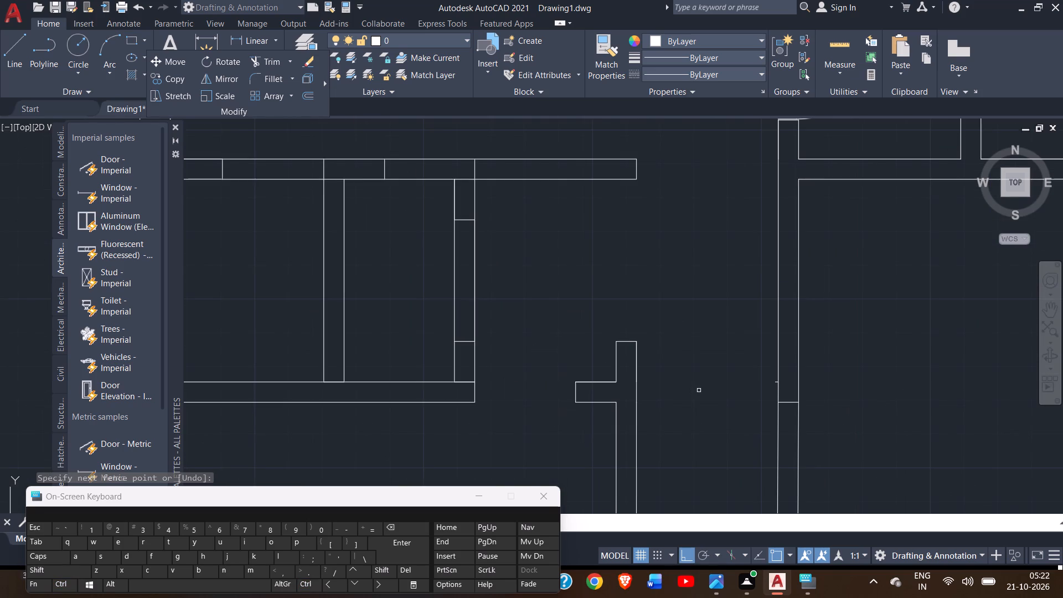
left_click(465, 392)
left_click_drag(465, 392, 462, 339)
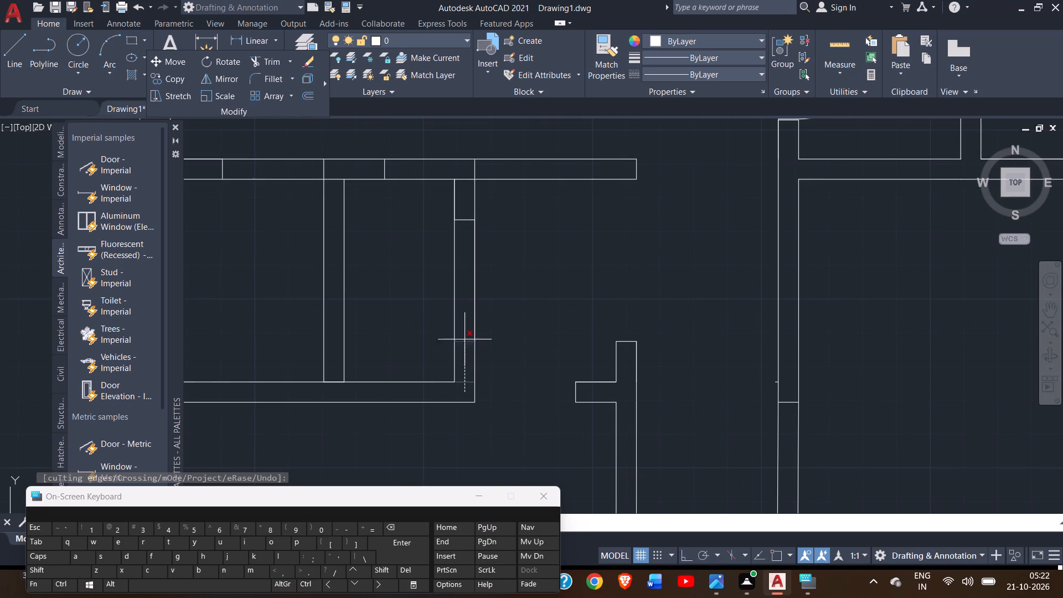
left_click_drag(462, 339, 460, 330)
left_click(460, 330)
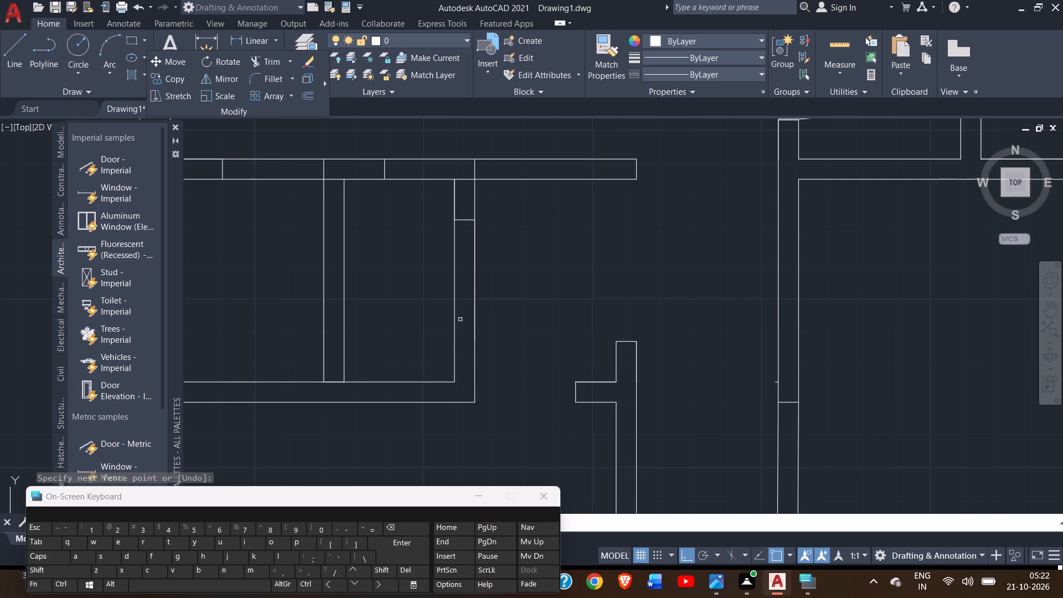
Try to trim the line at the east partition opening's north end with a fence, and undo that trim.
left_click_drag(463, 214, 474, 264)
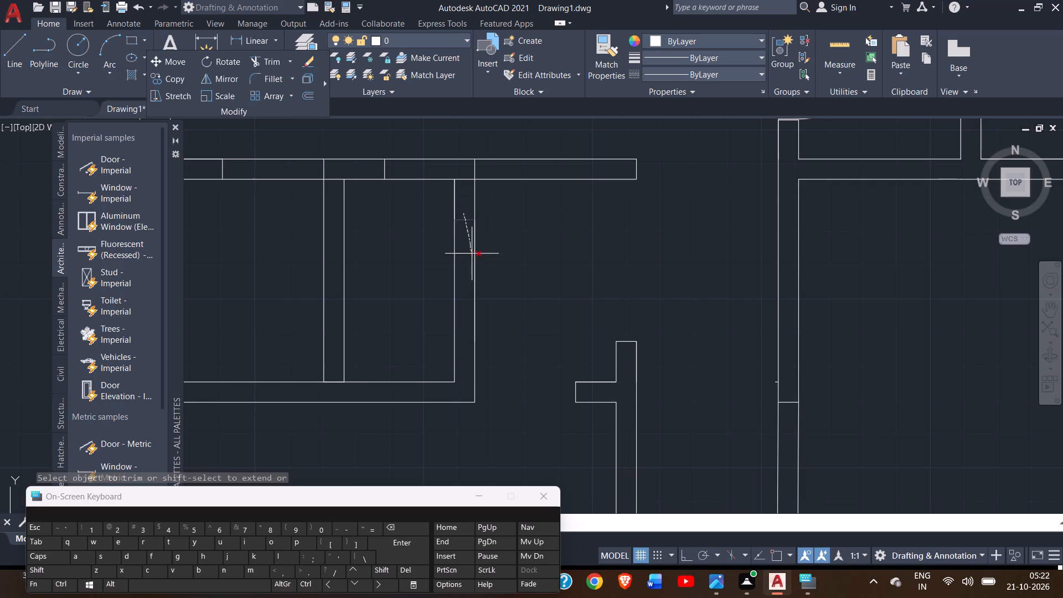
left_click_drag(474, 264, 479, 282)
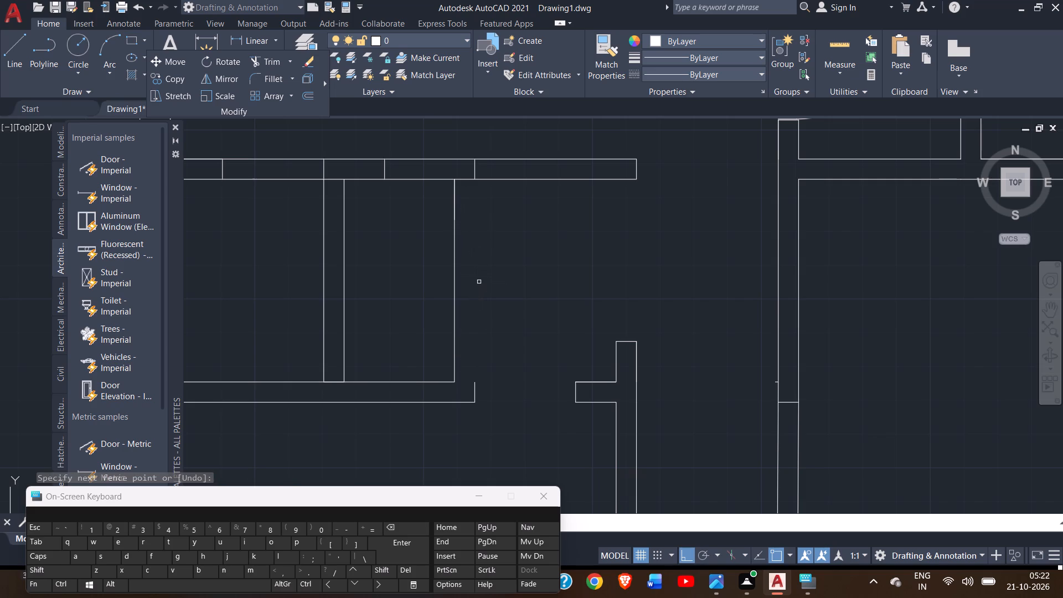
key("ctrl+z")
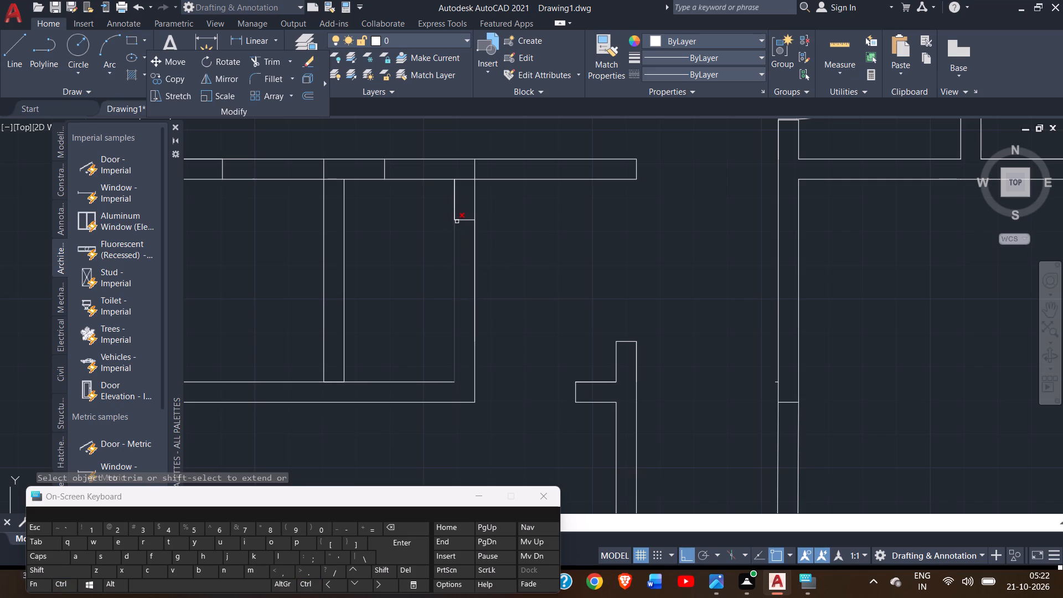
Trim the east partition opening's north end line and the leftover lines crossing the north wall and the partition junctions around the middle small room.
left_click(462, 221)
left_click(470, 177)
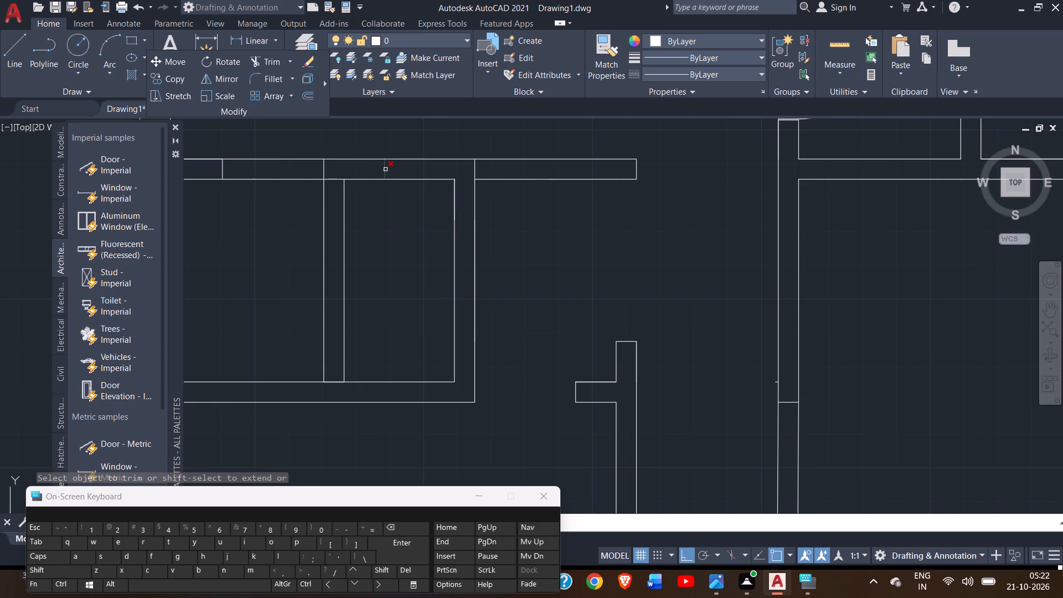
left_click(385, 169)
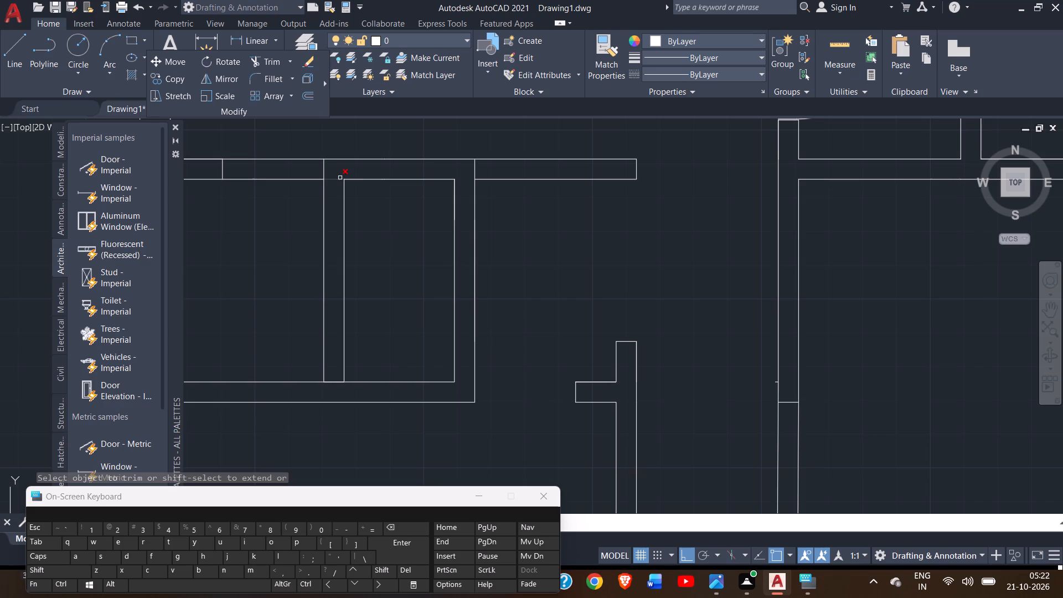
left_click(340, 178)
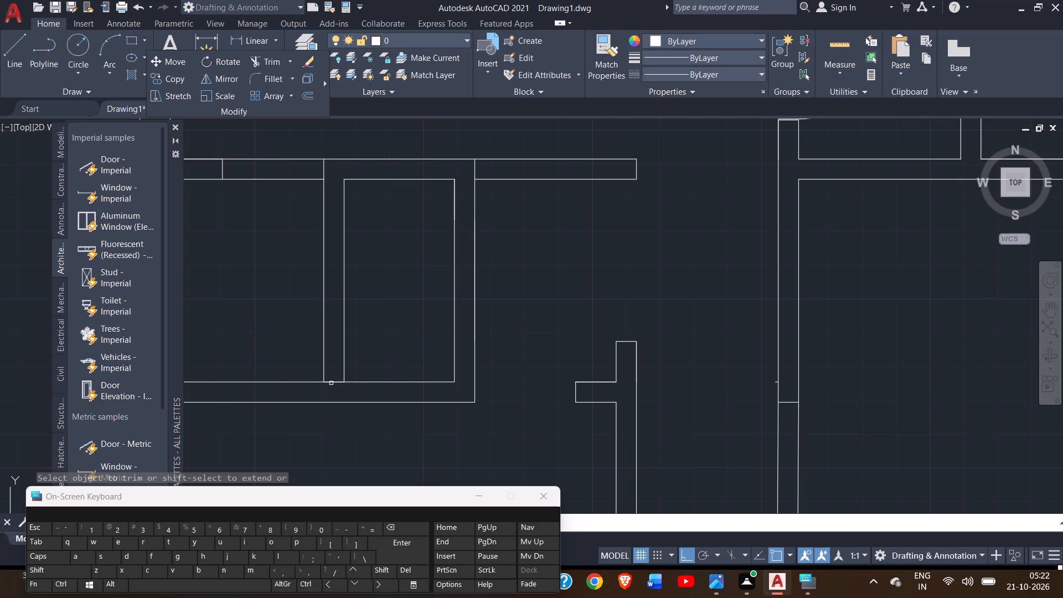
left_click(331, 384)
left_click(334, 382)
Trim away the west small room's north wall between the short cross line and the partition to its east.
scroll(212, 210, "down", 4, "ctrl")
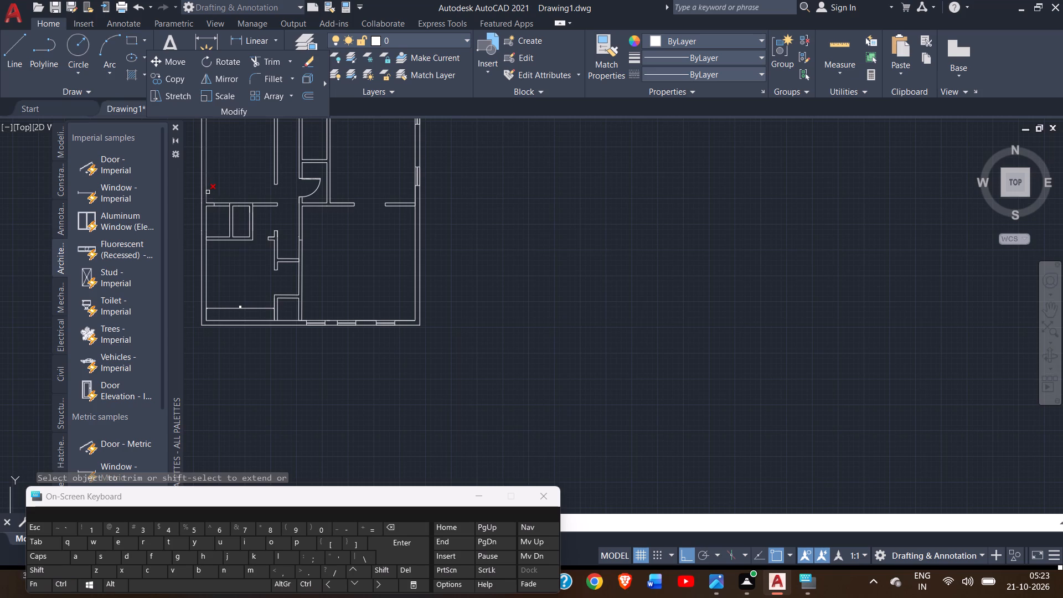
left_click(208, 192)
scroll(208, 192, "up", 4, "ctrl")
scroll(208, 192, "down", 1, "ctrl")
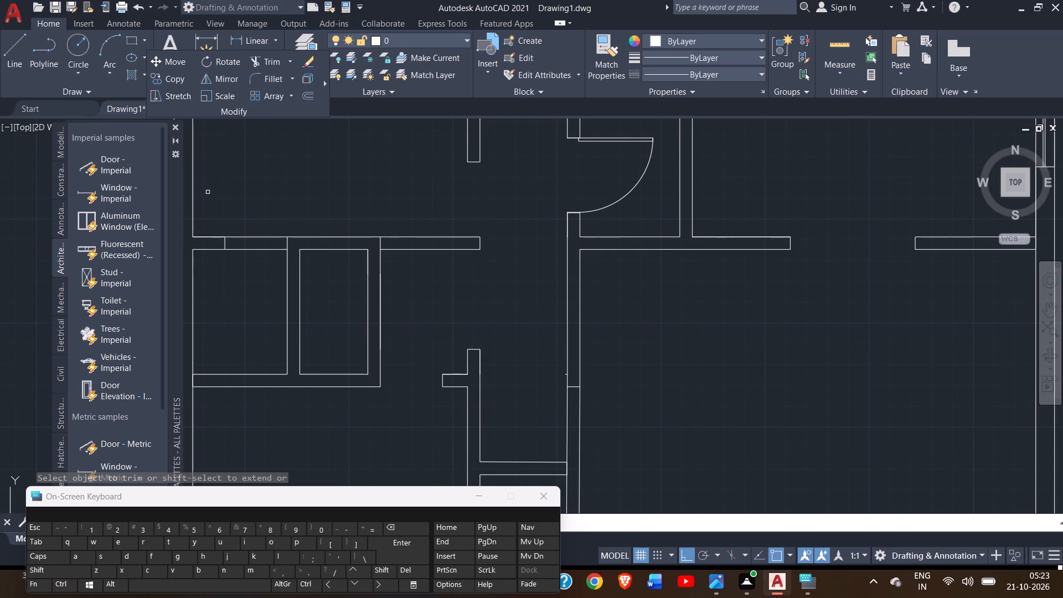
left_click_drag(255, 229, 266, 282)
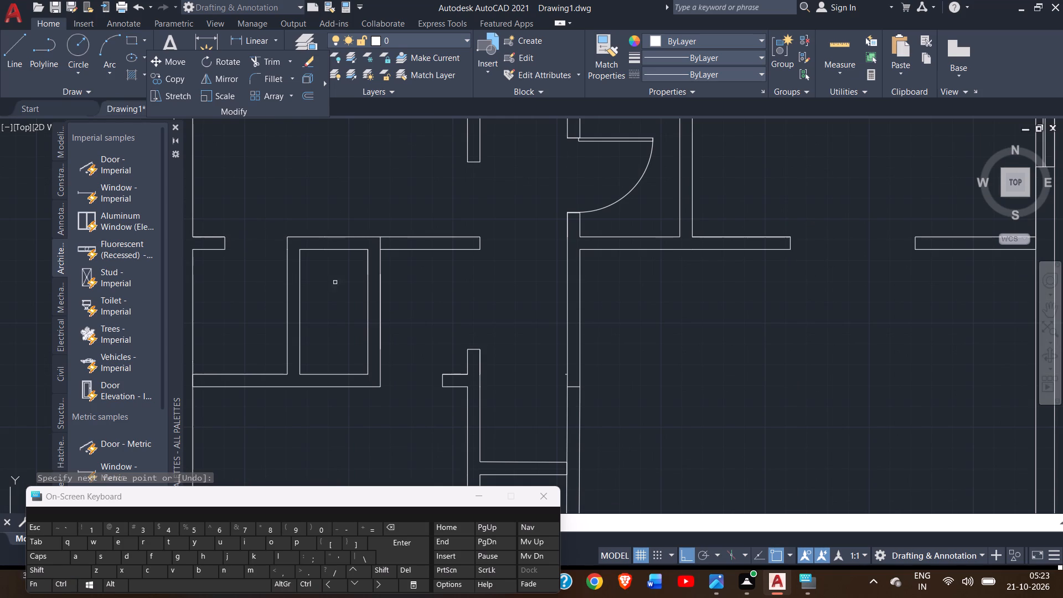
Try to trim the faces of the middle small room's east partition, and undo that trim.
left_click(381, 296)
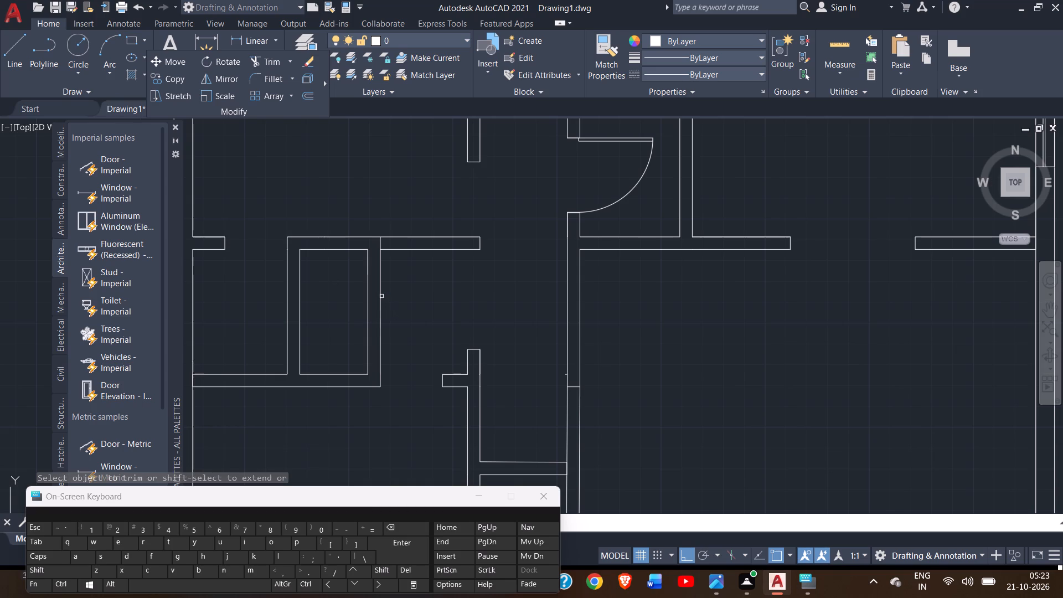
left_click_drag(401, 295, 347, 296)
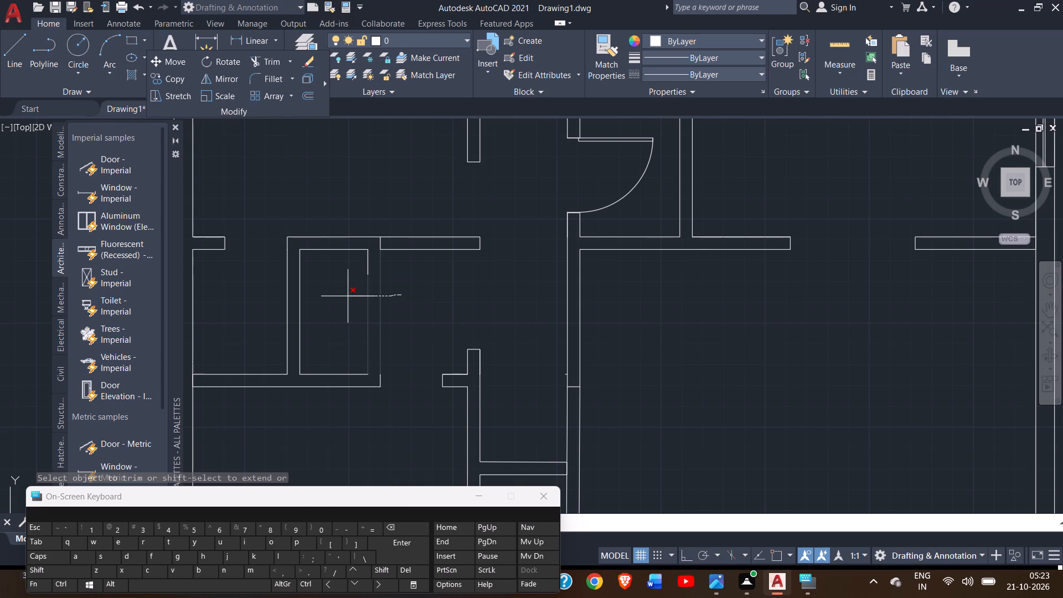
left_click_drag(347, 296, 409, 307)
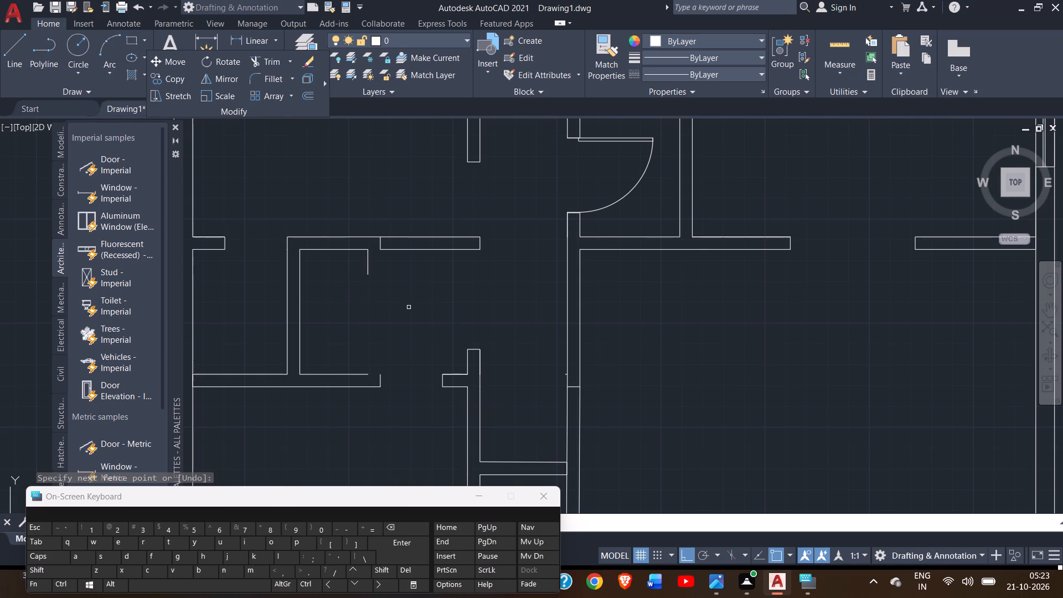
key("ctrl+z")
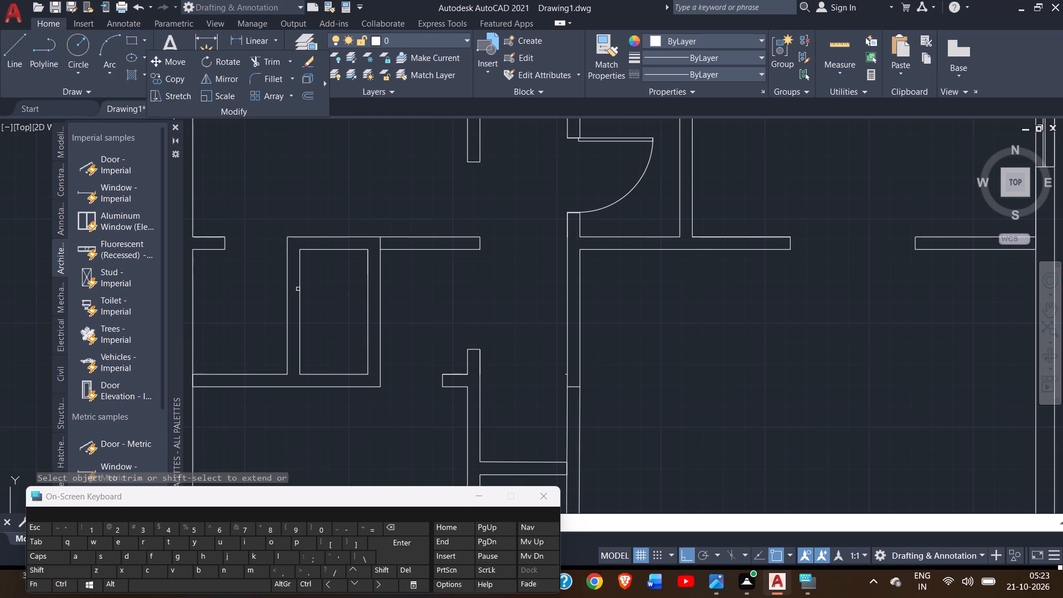
Redraw the line across the middle small room's east partition at its opening's north end, 1' south of the north wall.
left_click(20, 68)
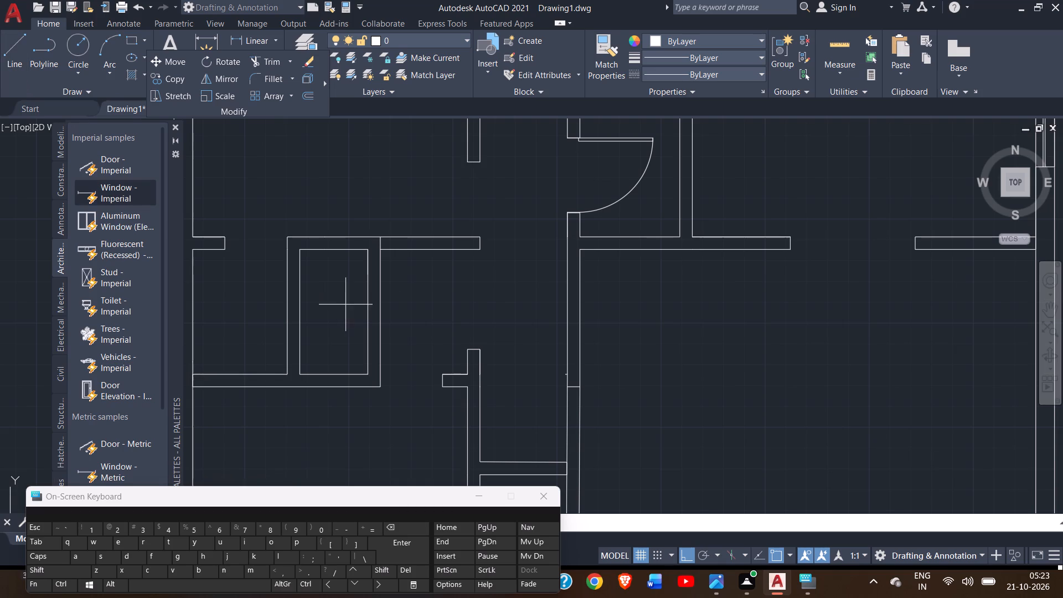
left_click_drag(368, 276, 388, 280)
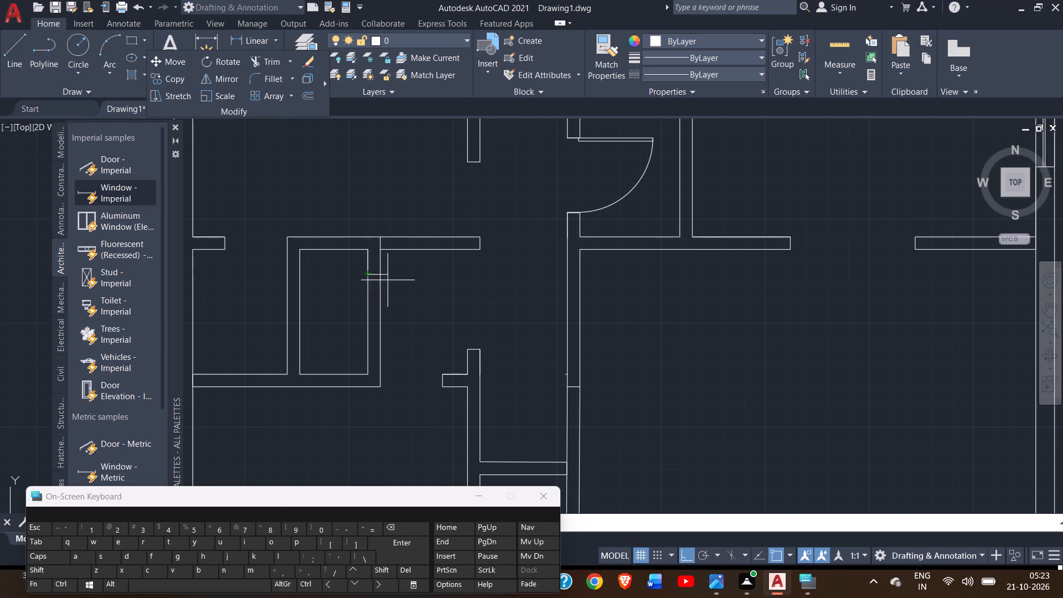
left_click_drag(388, 280, 383, 277)
left_click(383, 277)
right_click(383, 277)
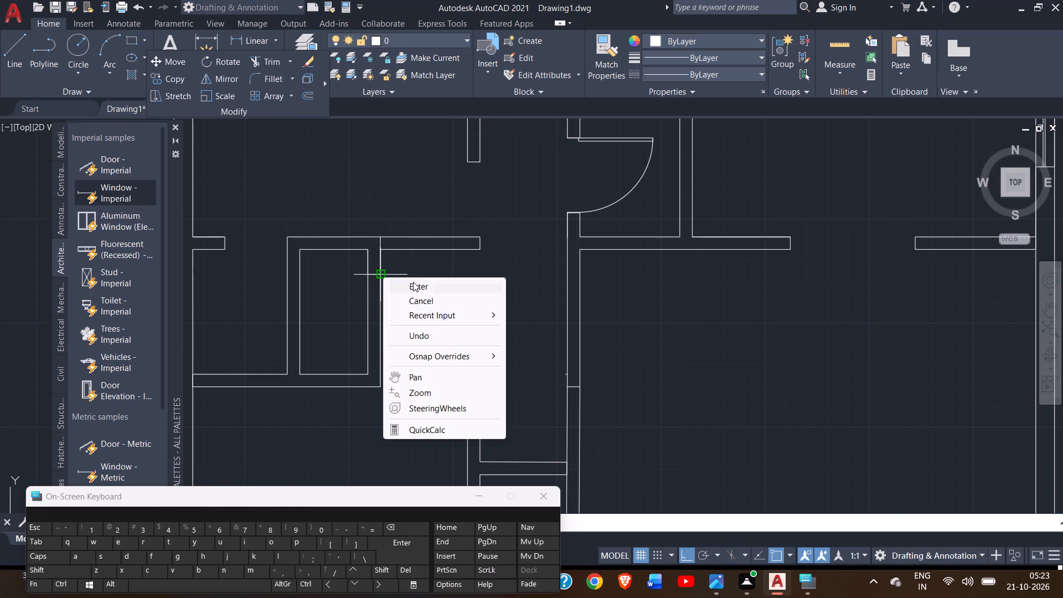
left_click(416, 282)
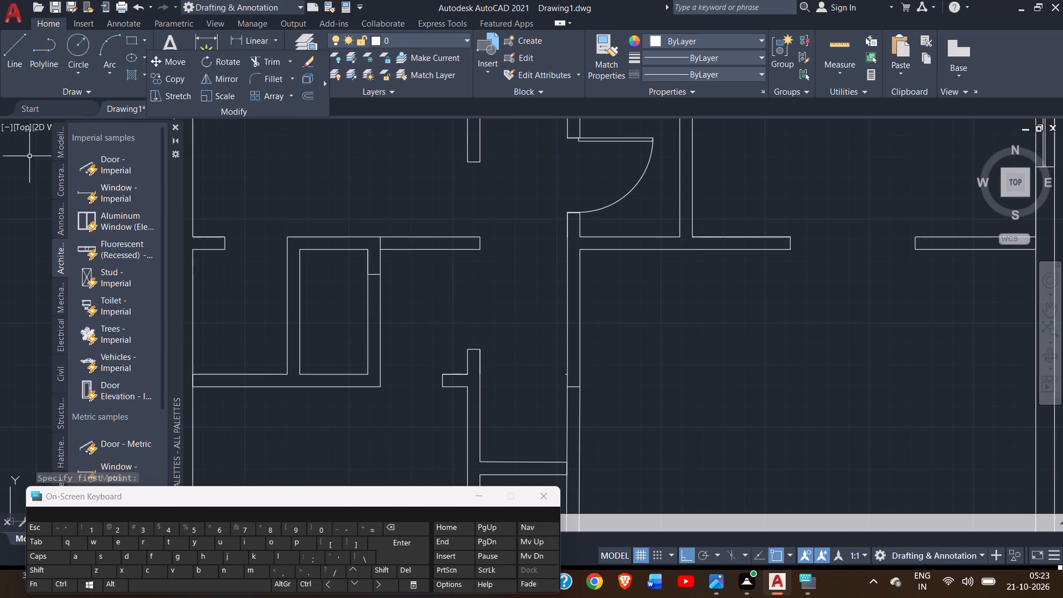
Draw a line across the middle small room's east partition at its opening's south end, a short distance north of the south wall.
left_click(9, 54)
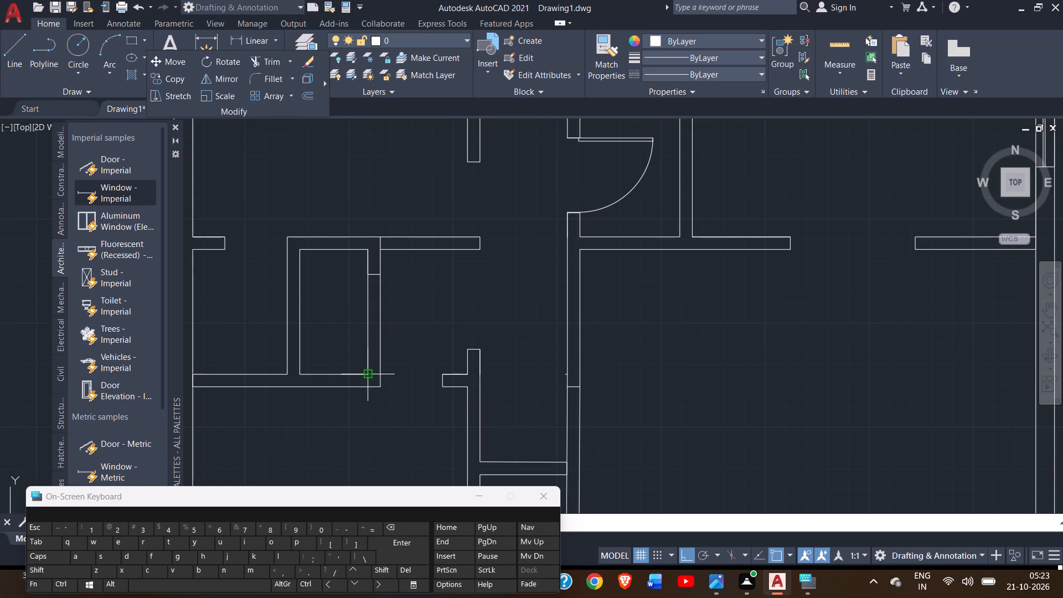
left_click_drag(369, 373, 367, 355)
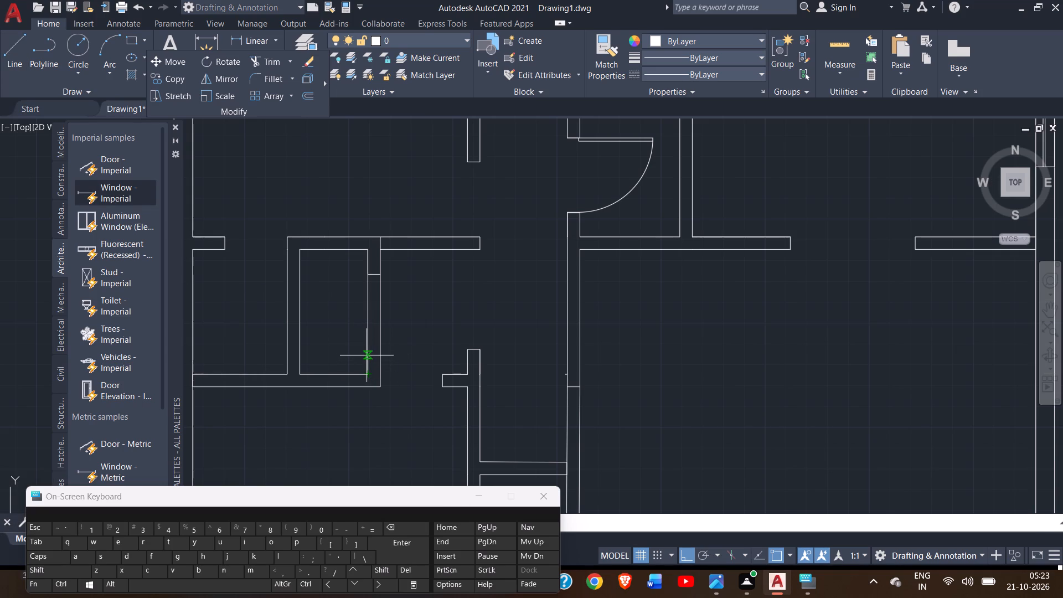
left_click(367, 353)
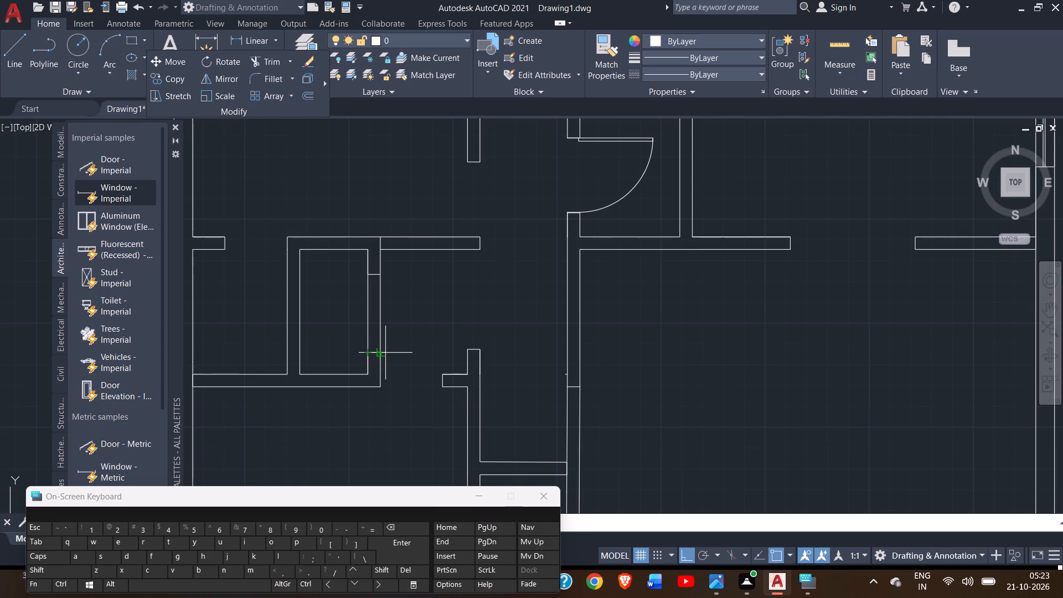
left_click(381, 351)
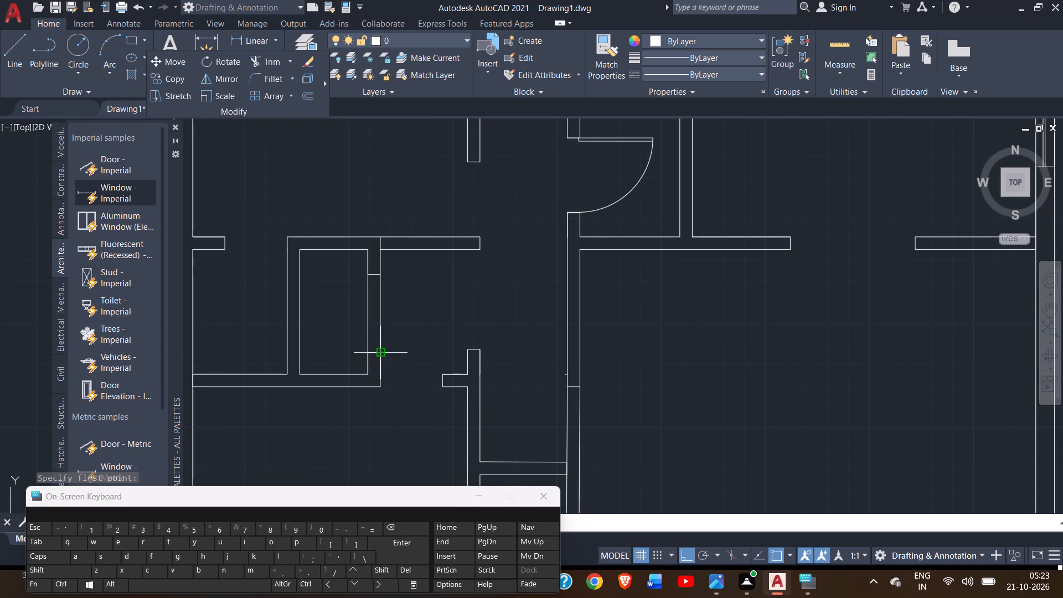
right_click(381, 351)
left_click(414, 356)
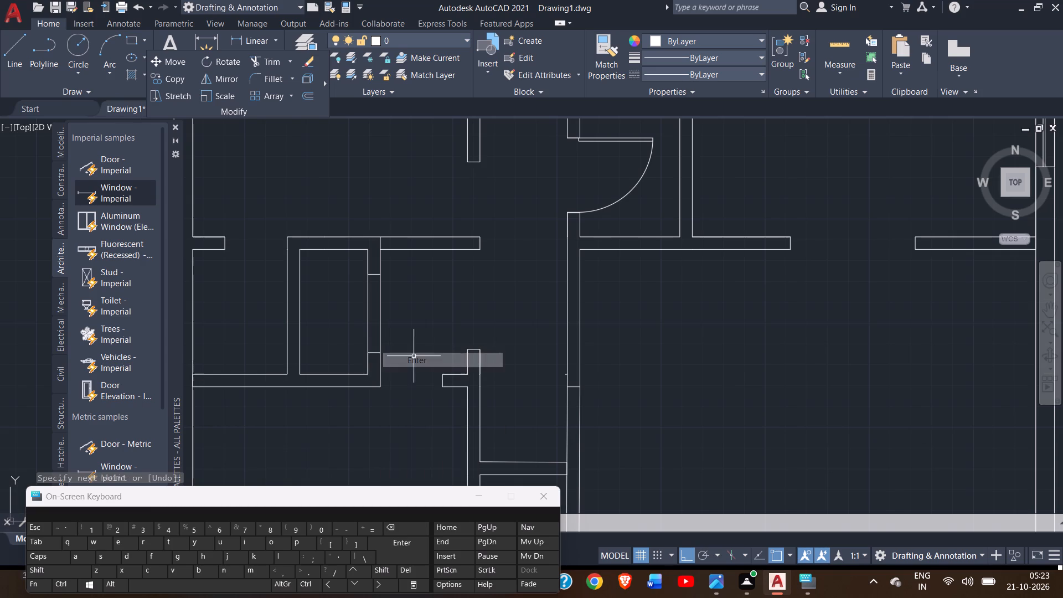
Trim both faces of the middle small room's east partition between the two cross lines to cut the opening.
left_click(270, 61)
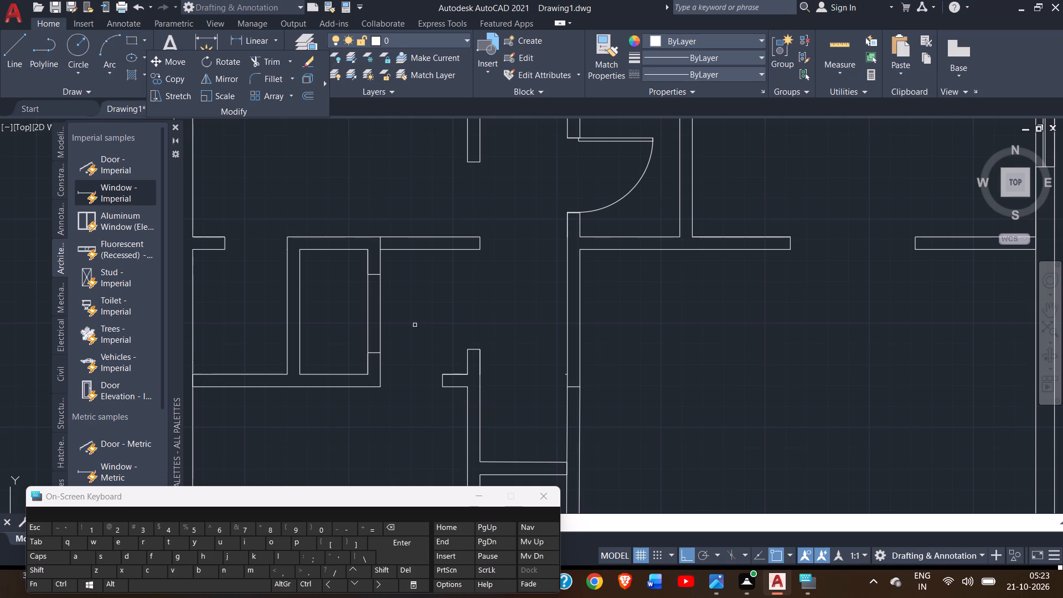
double_click(376, 306)
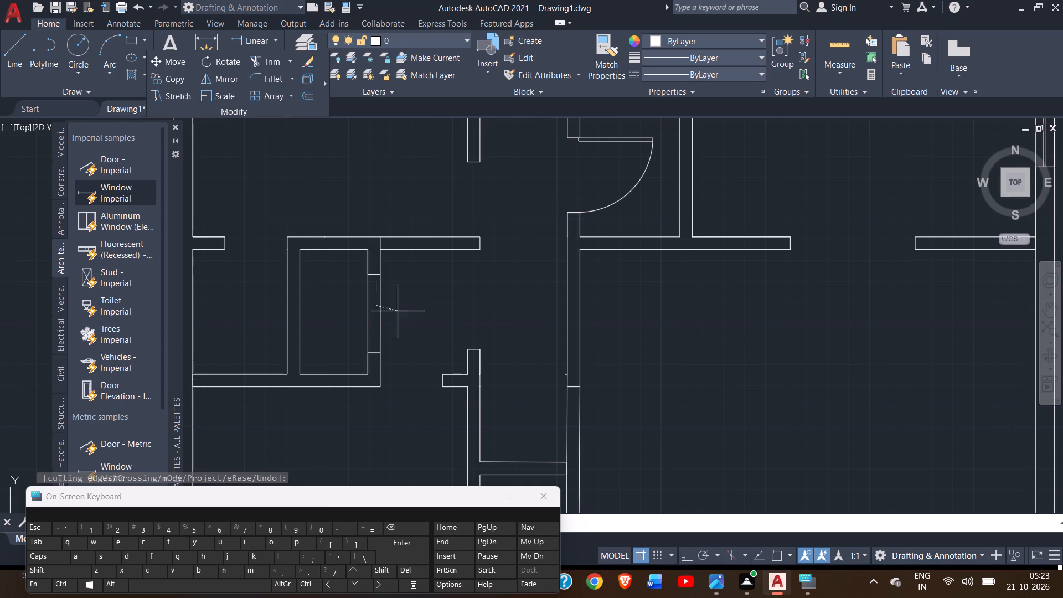
left_click(404, 312)
left_click_drag(384, 313, 376, 311)
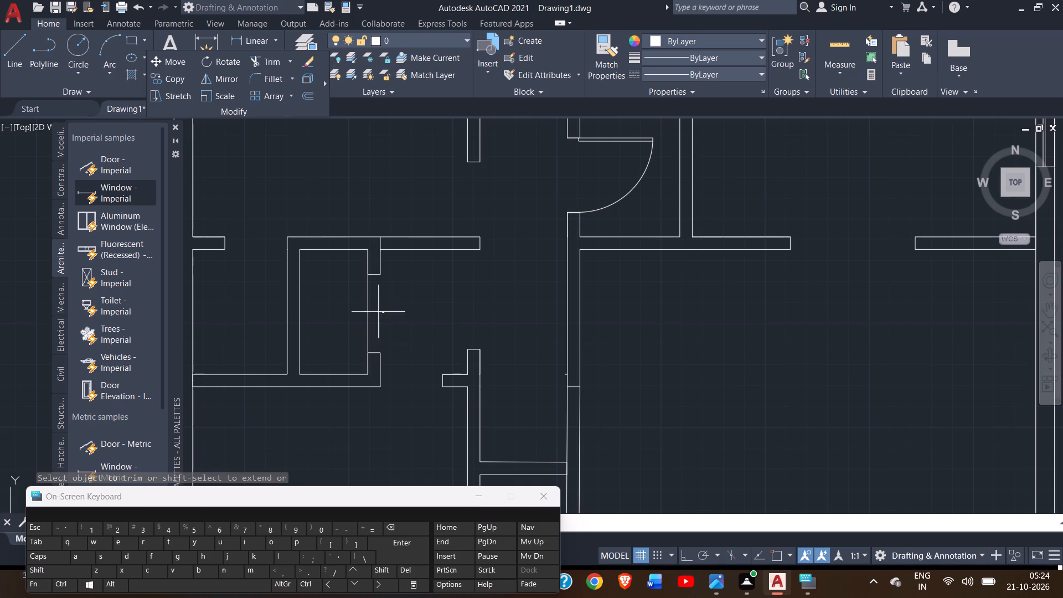
left_click_drag(376, 311, 336, 297)
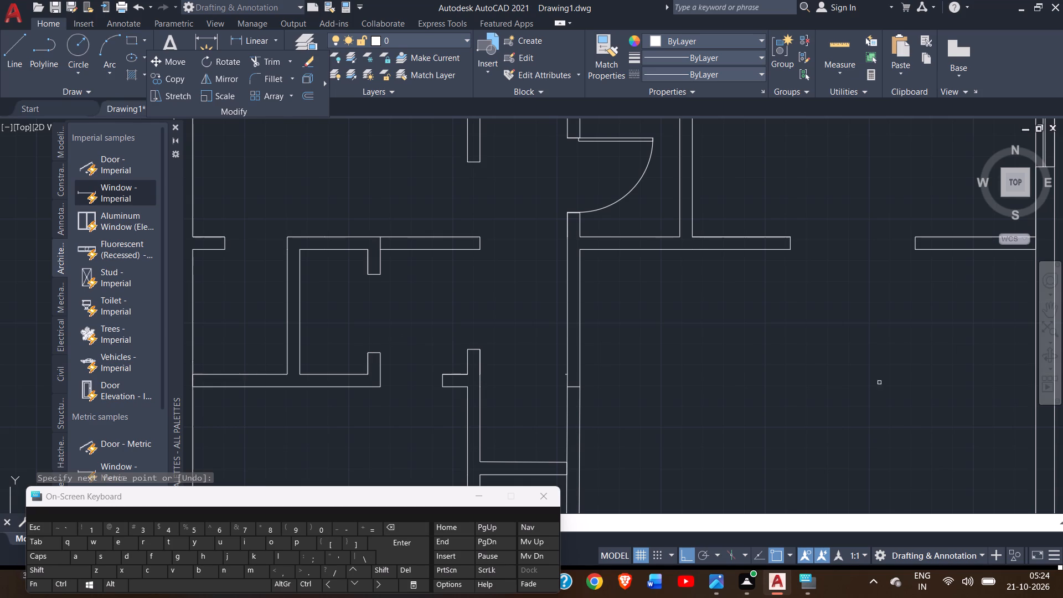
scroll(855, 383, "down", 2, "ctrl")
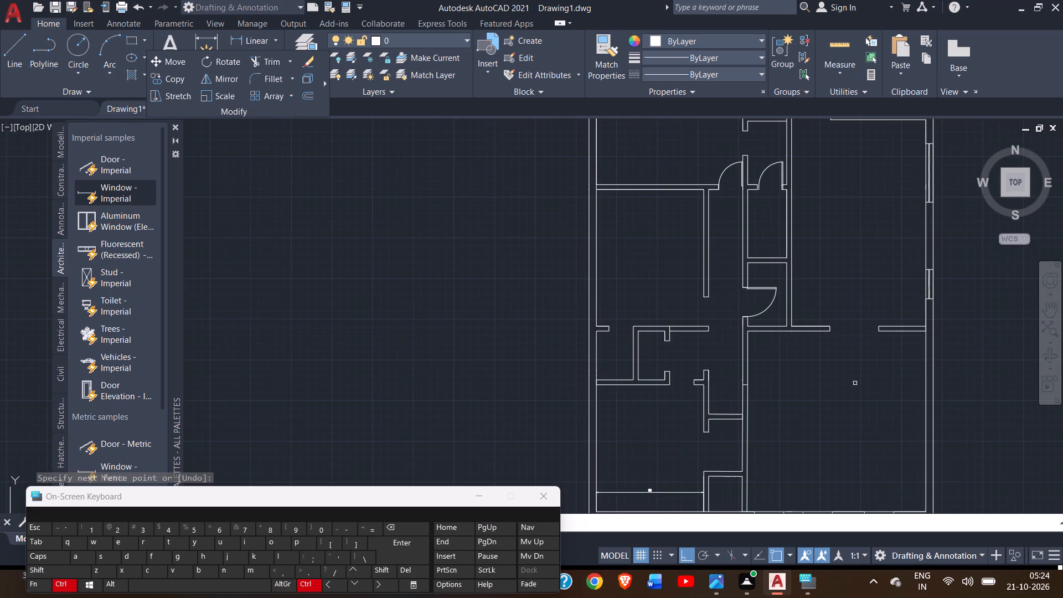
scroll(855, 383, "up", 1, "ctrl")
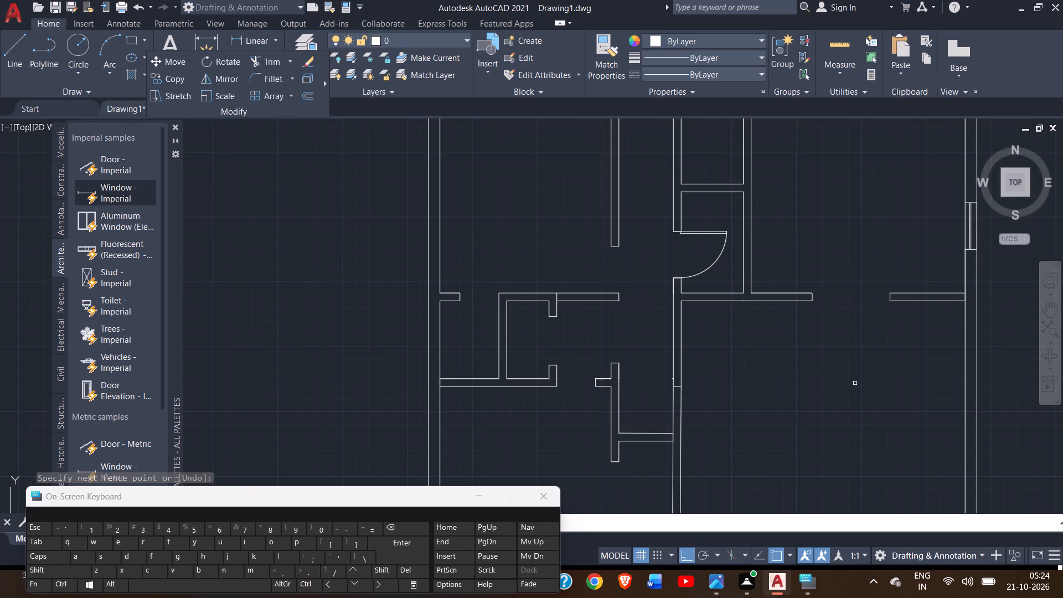
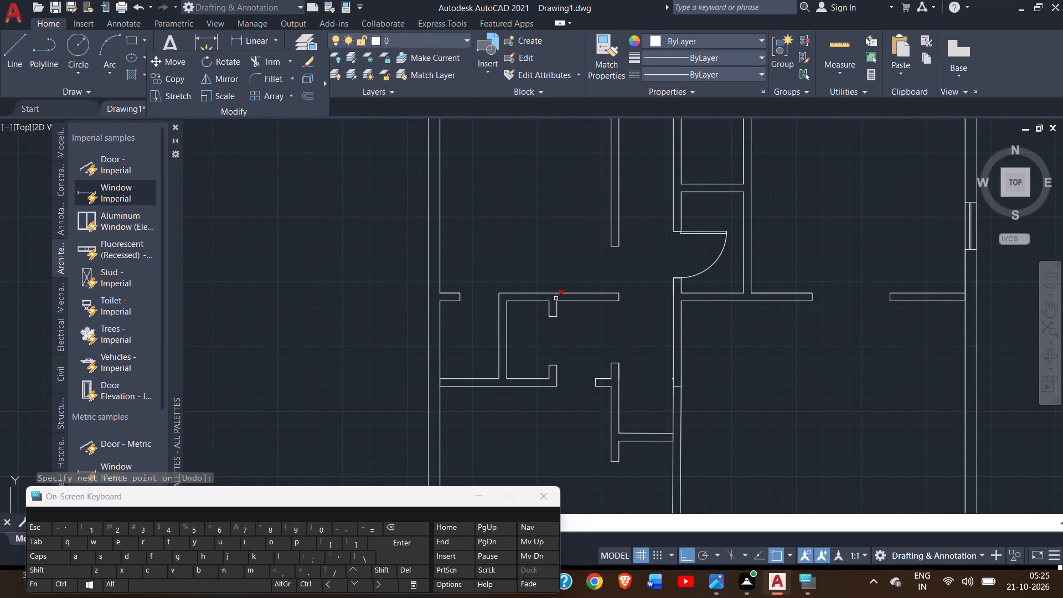
Trim the leftover partition face line inside the north wall, above the middle small room's east partition.
scroll(556, 298, "up", 4, "ctrl")
left_click_drag(558, 281, 538, 276)
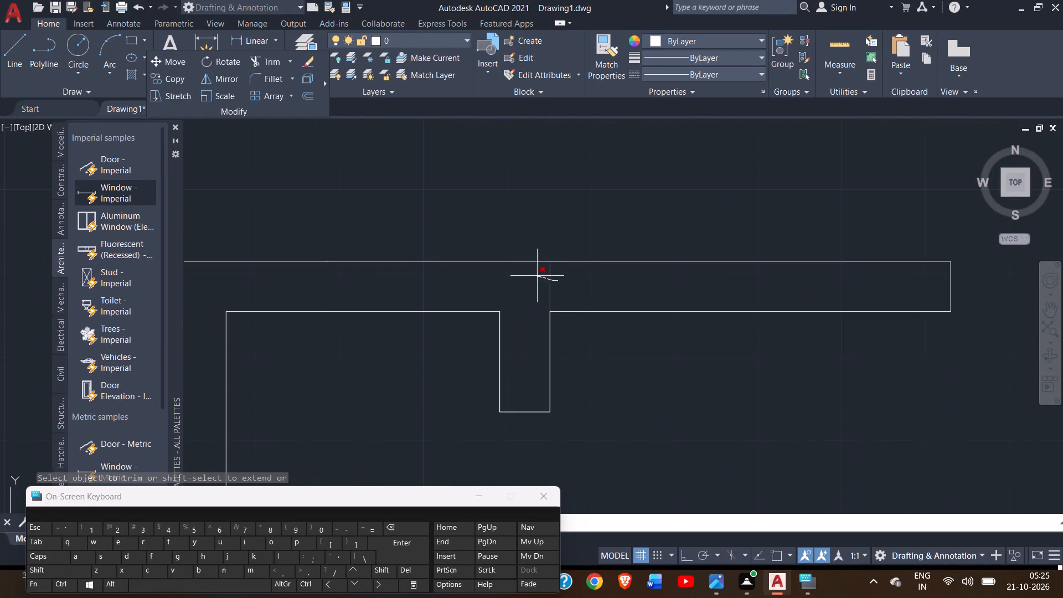
left_click_drag(538, 276, 538, 275)
left_click(538, 275)
left_click(543, 279)
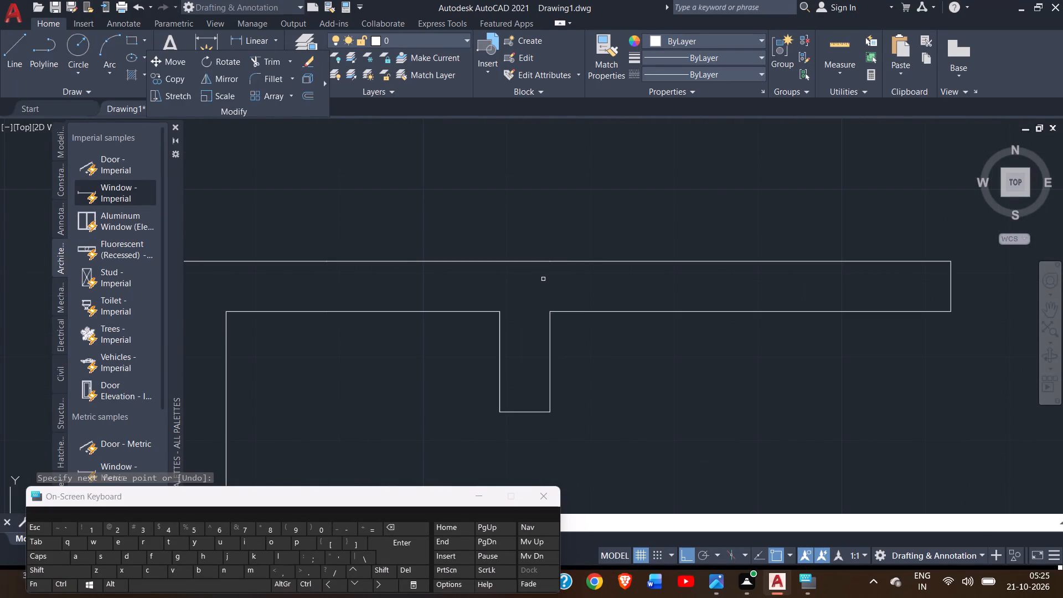
scroll(543, 279, "down", 2, "ctrl")
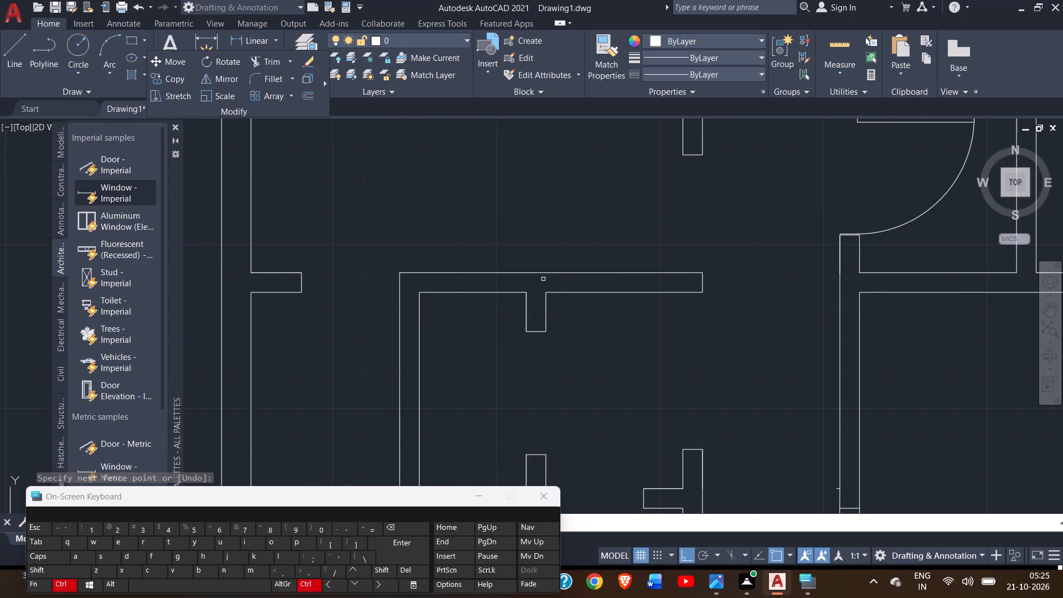
left_click(571, 221)
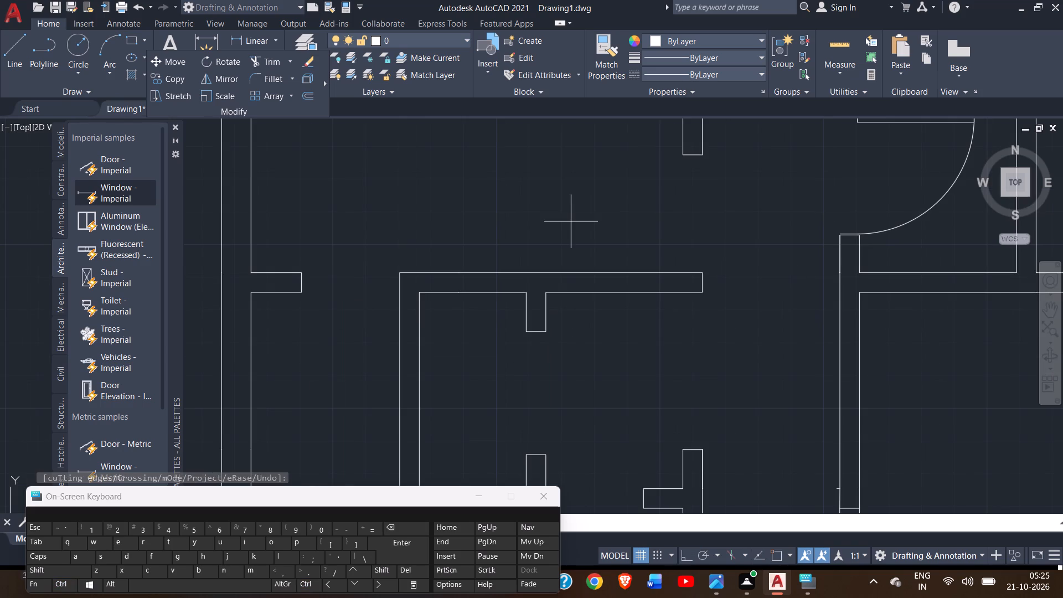
left_click(571, 221)
right_click(586, 218)
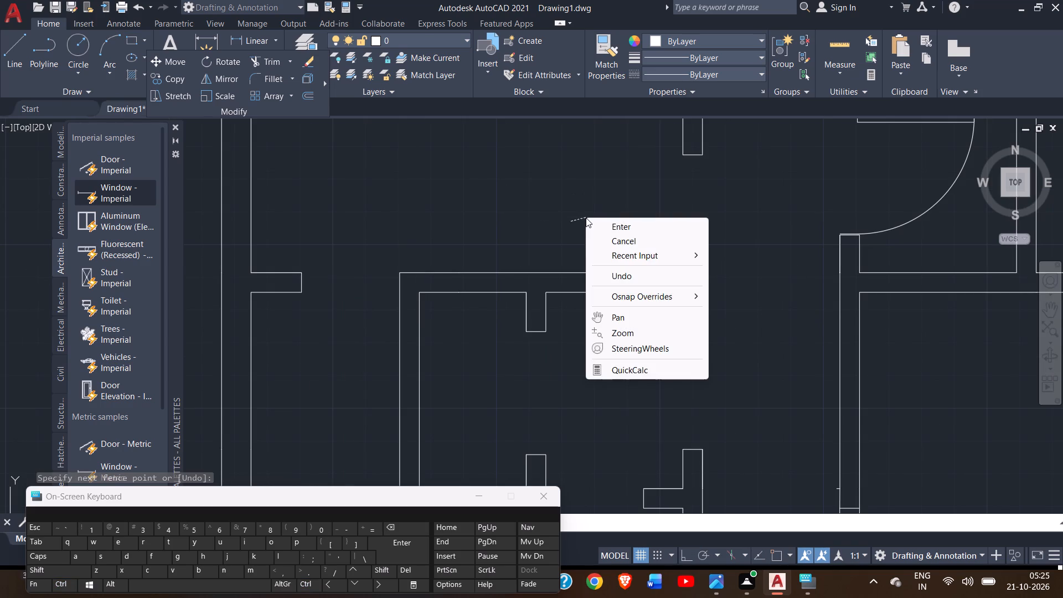
left_click(600, 222)
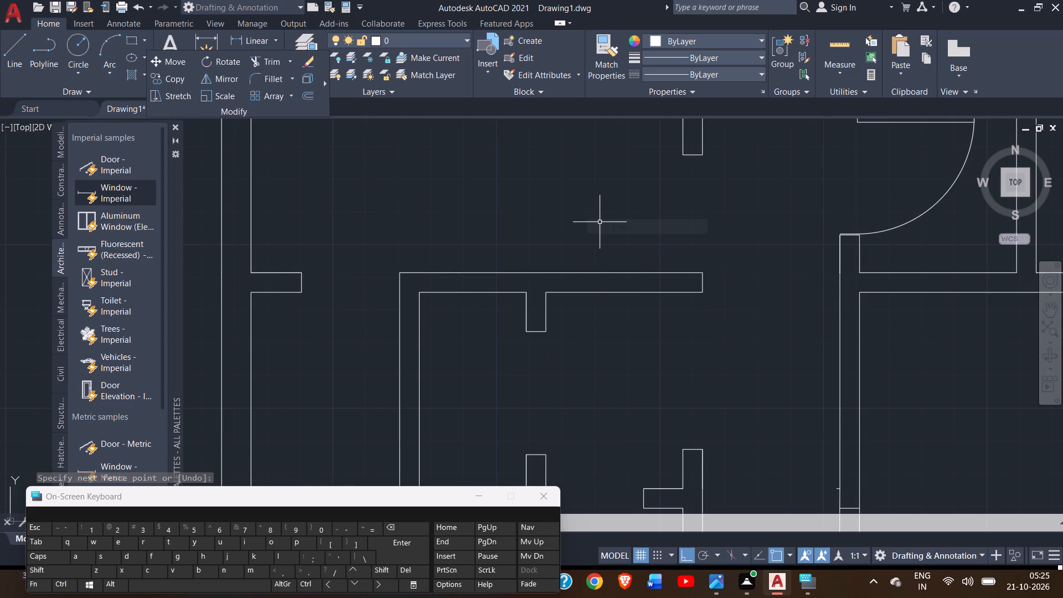
Delete the dimension spanning the southwest room near its south wall.
scroll(600, 222, "down", 3, "ctrl")
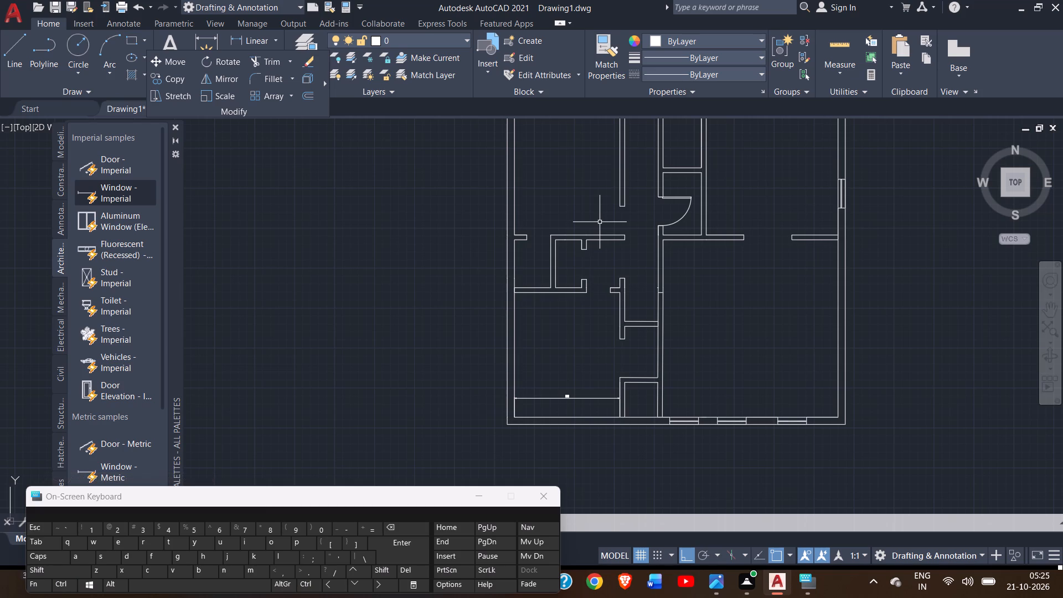
left_click(560, 399)
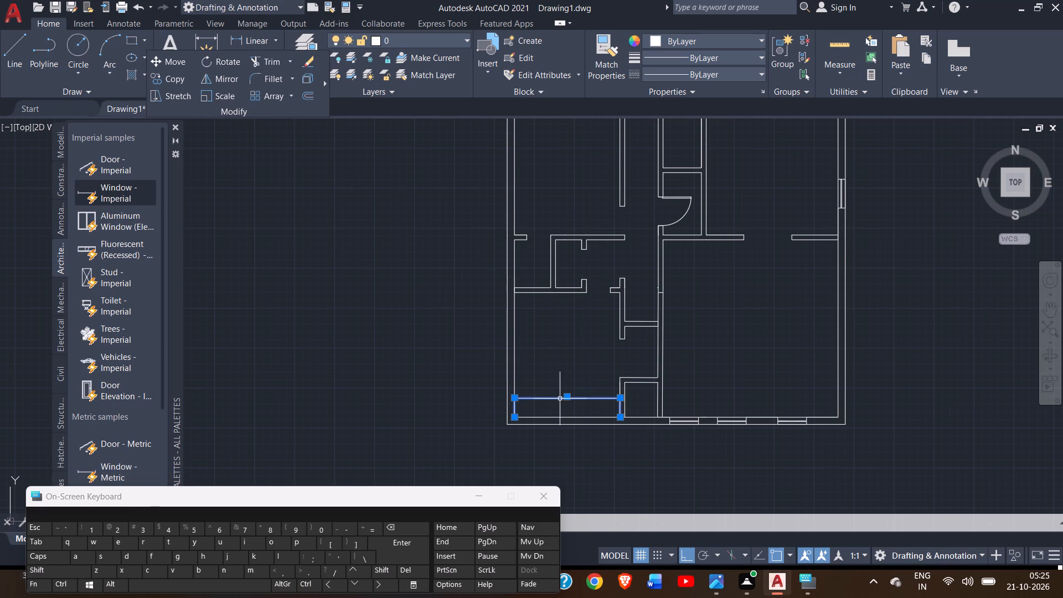
key("Delete")
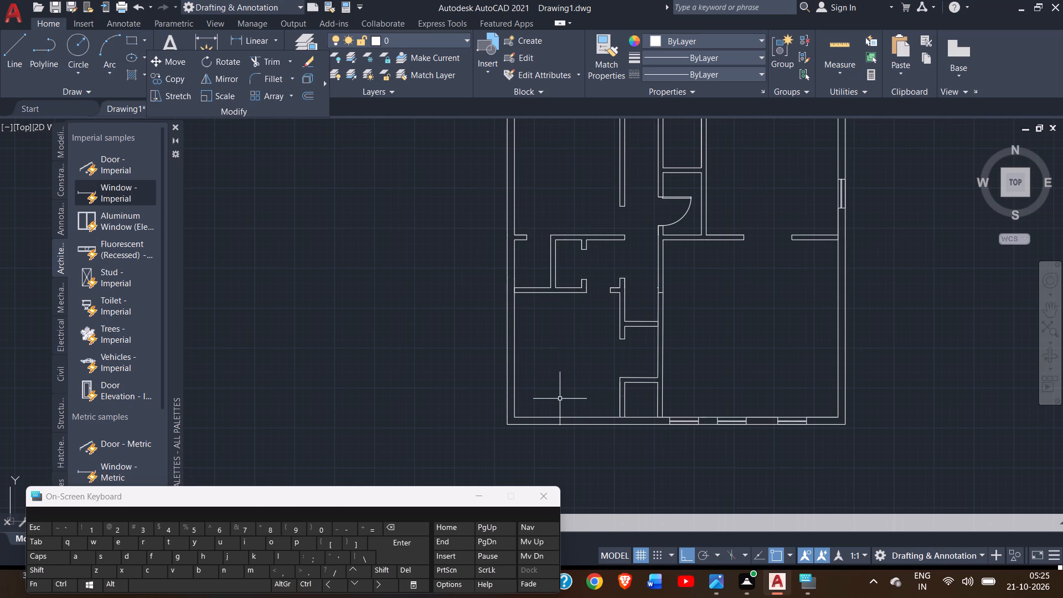
Trim the south wall's inner face line where the small south closet's west and east walls join it.
scroll(560, 399, "up", 3, "ctrl")
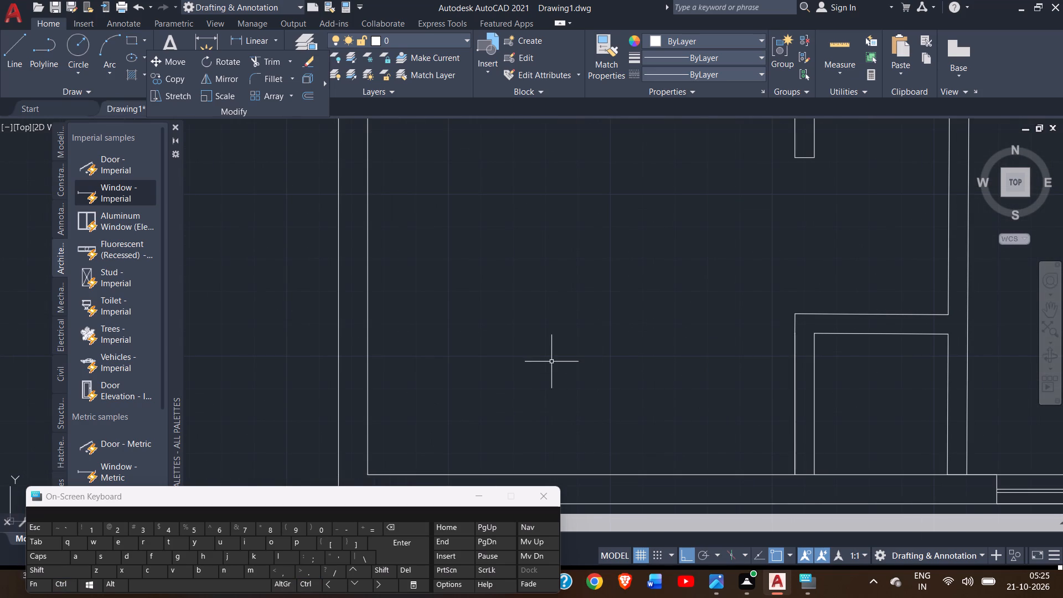
left_click(277, 66)
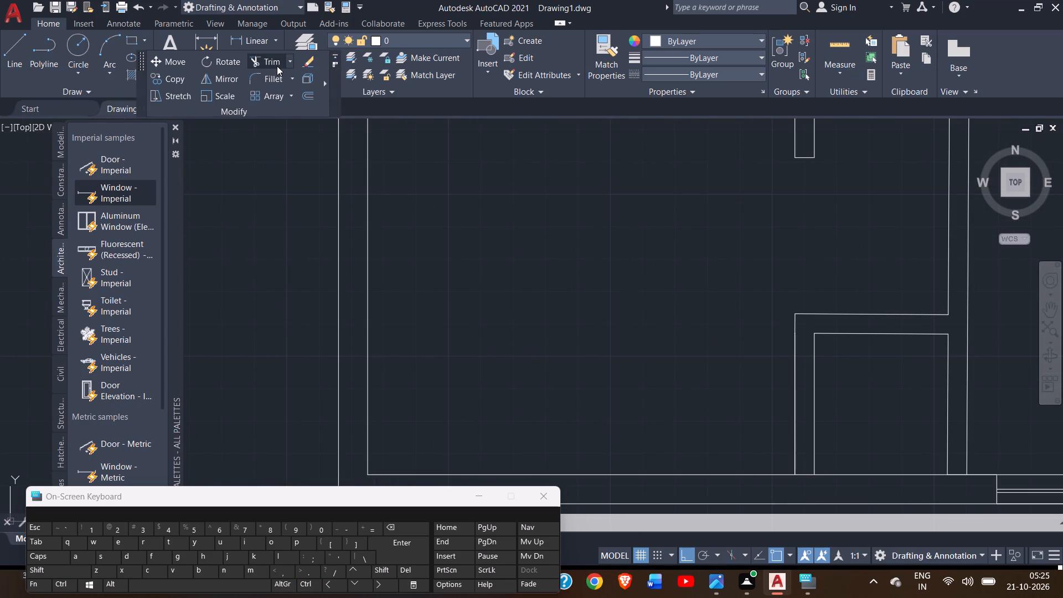
left_click_drag(803, 471, 802, 483)
left_click(802, 483)
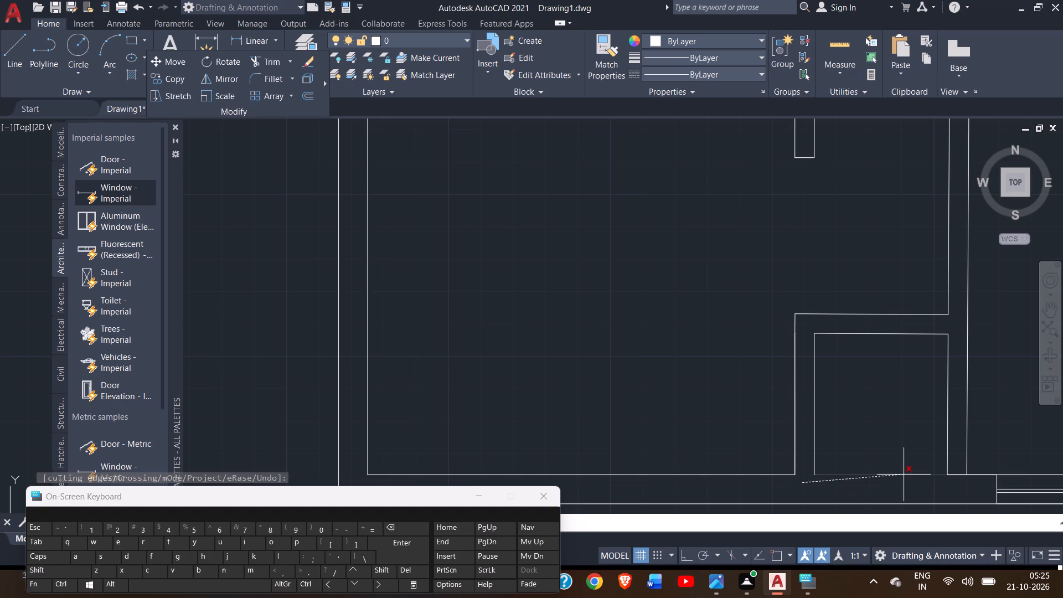
left_click(969, 484)
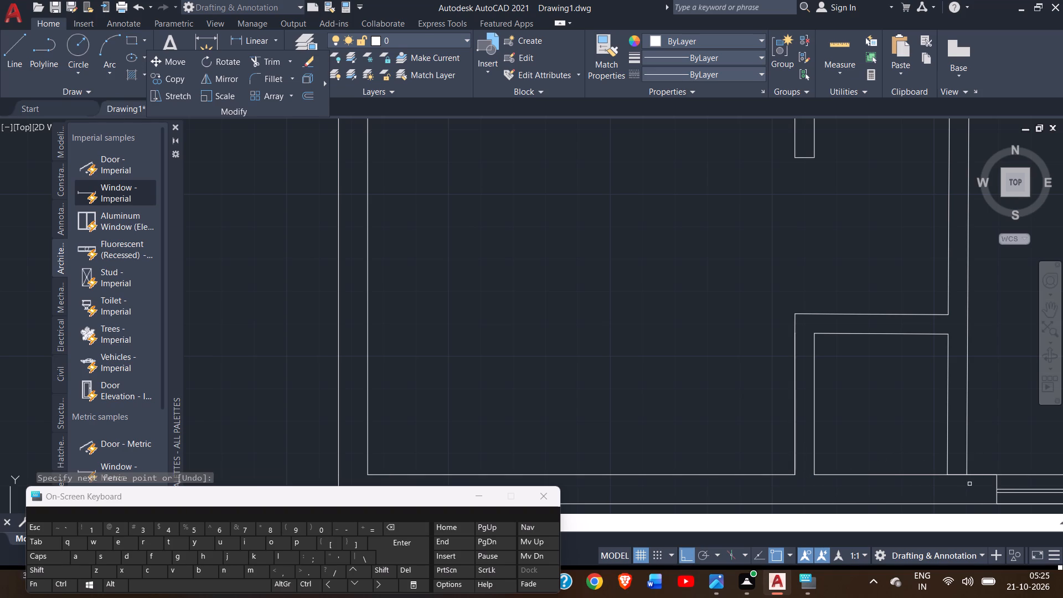
left_click_drag(962, 483, 959, 460)
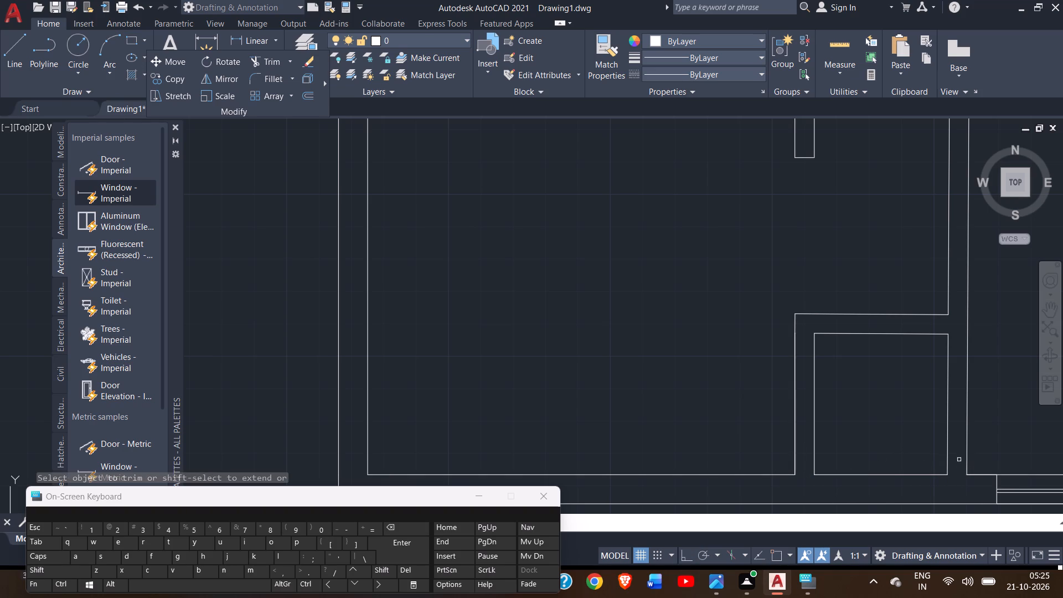
left_click(959, 460)
left_click(956, 489)
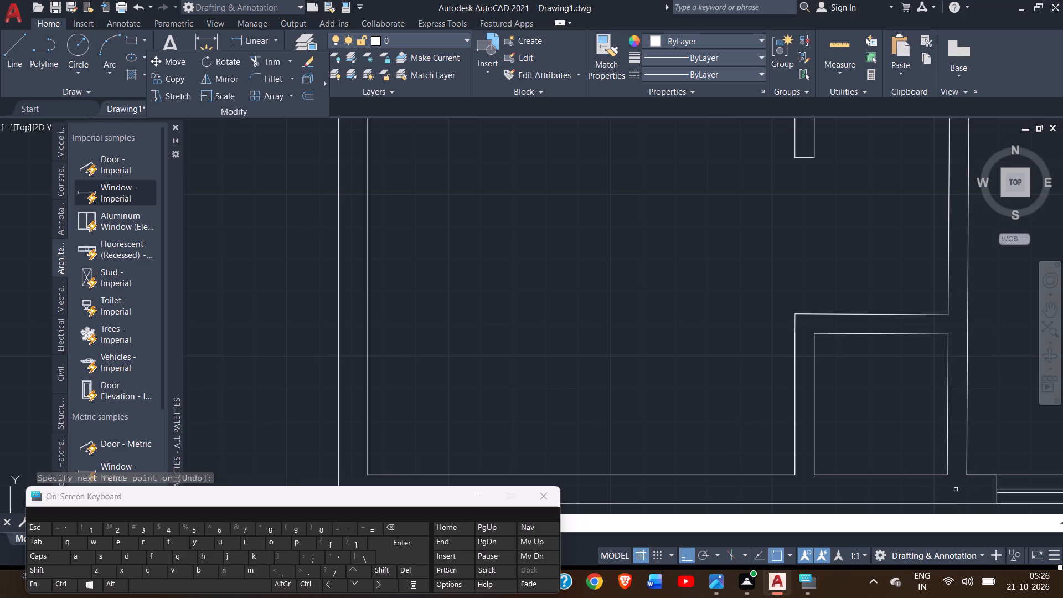
right_click(682, 377)
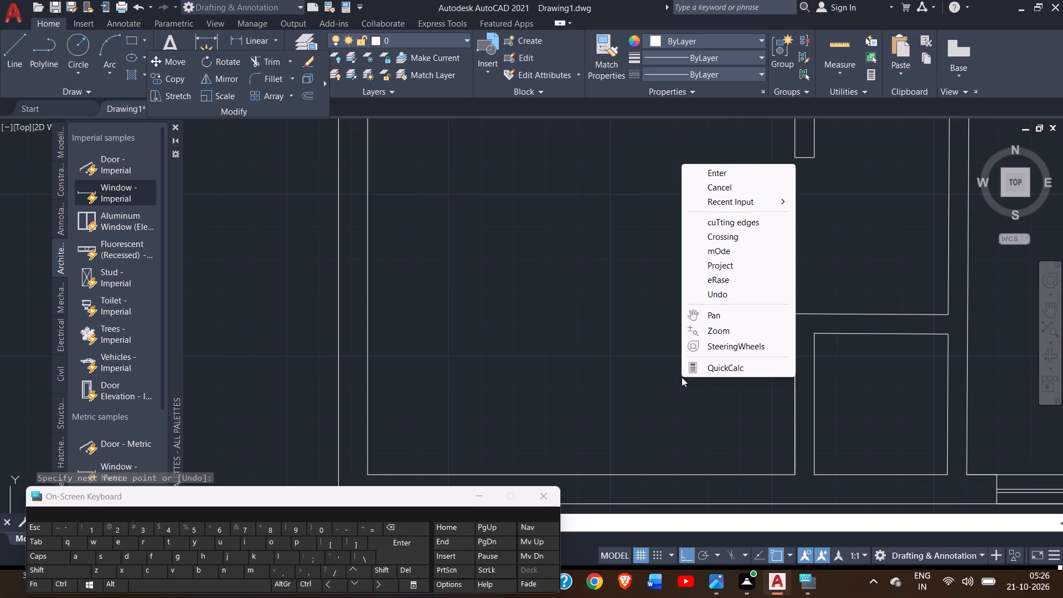
left_click(728, 175)
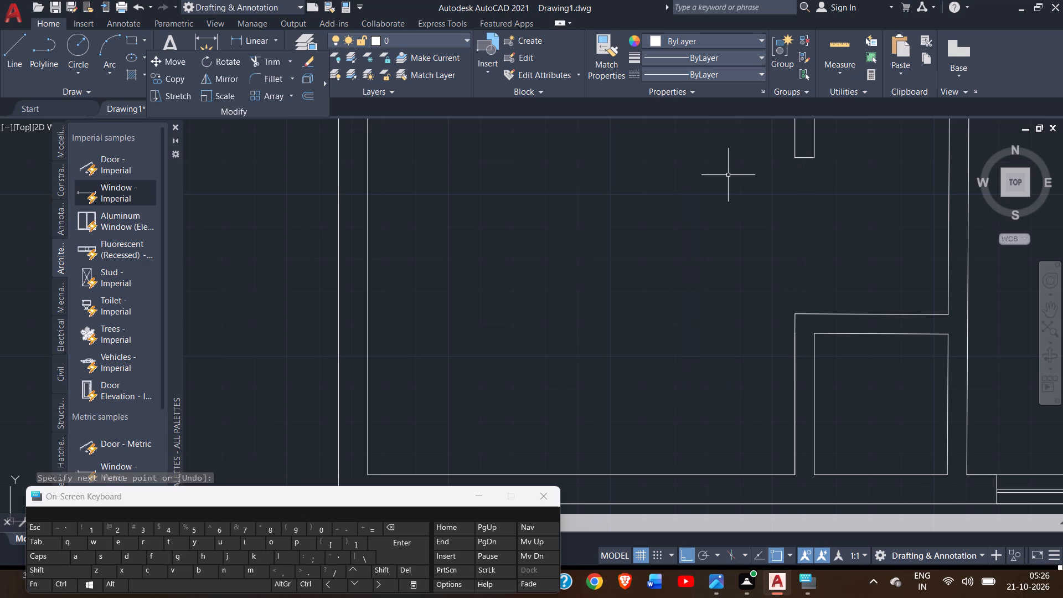
Draw a 1' line south along the closet side of the small south closet's east wall, starting from its inner northeast corner.
scroll(669, 208, "right", 1)
scroll(669, 208, "left", 1)
scroll(669, 208, "right", 2)
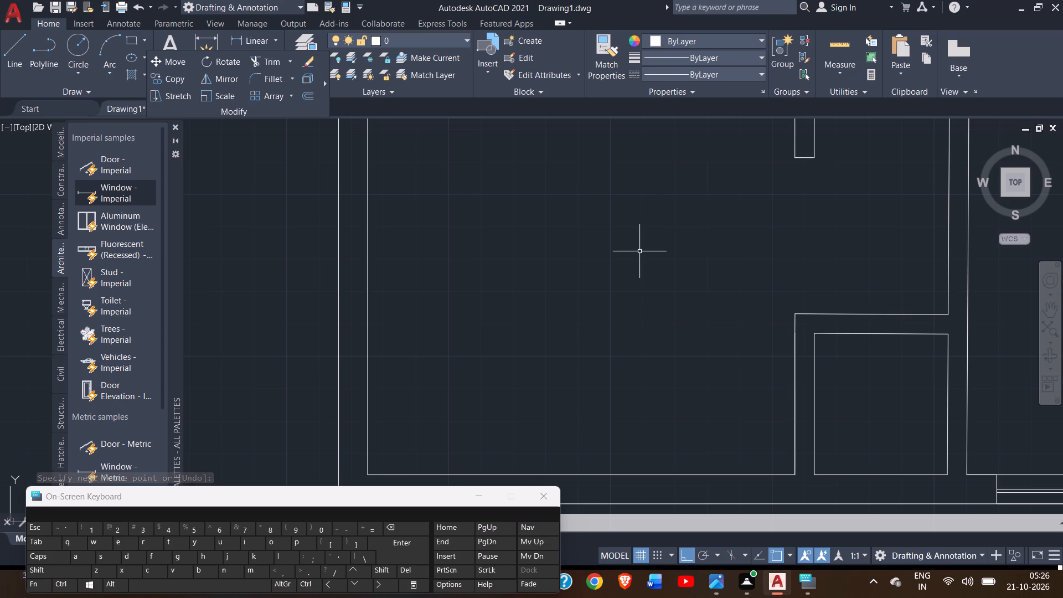
scroll(646, 249, "down", 2, "ctrl")
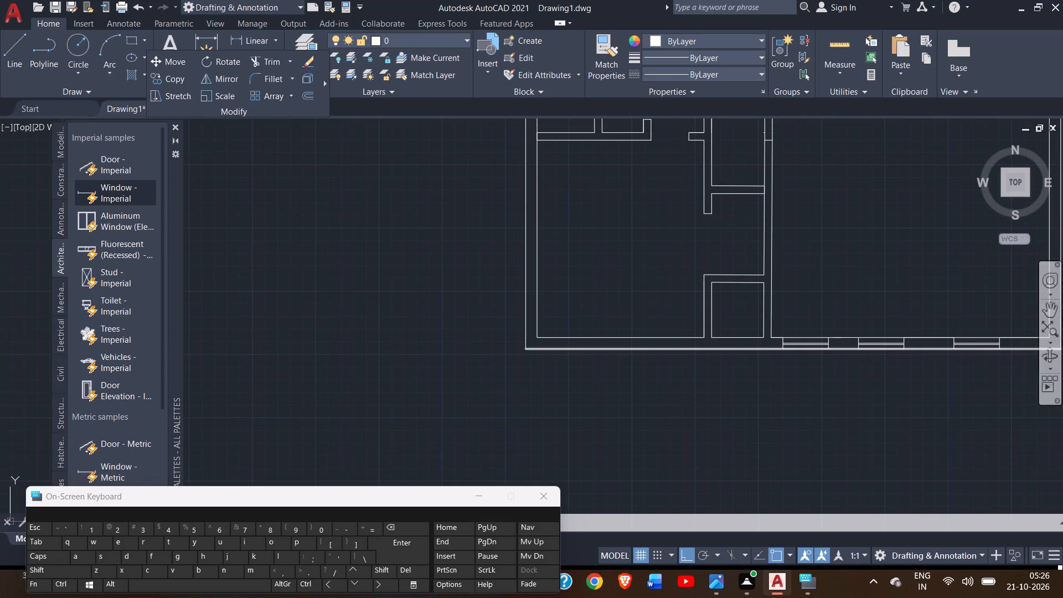
left_click(1044, 302)
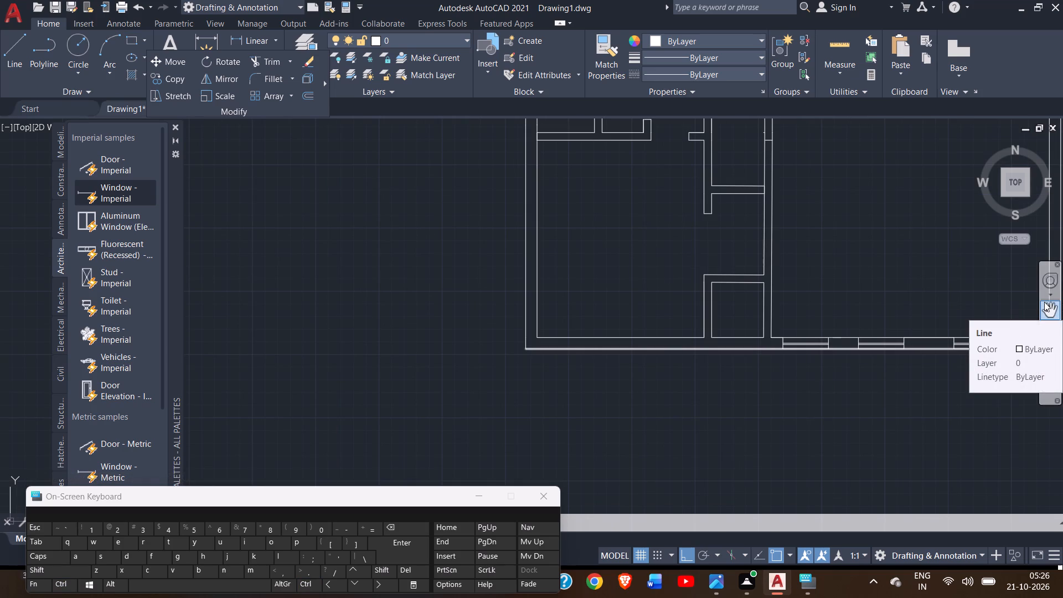
left_click_drag(966, 238, 761, 298)
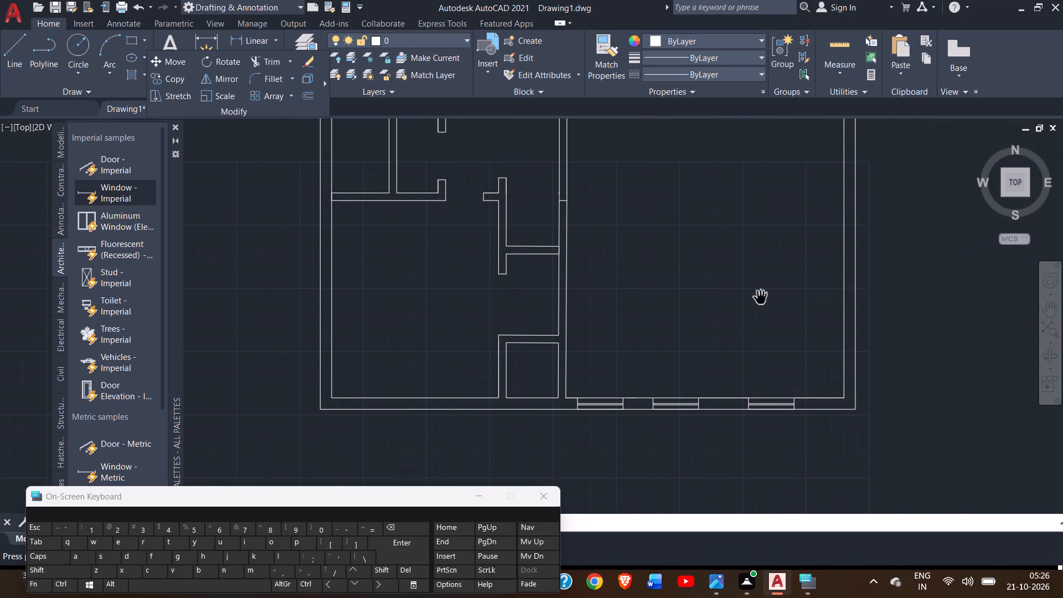
scroll(761, 298, "down", 1, "ctrl")
left_click_drag(742, 238, 742, 300)
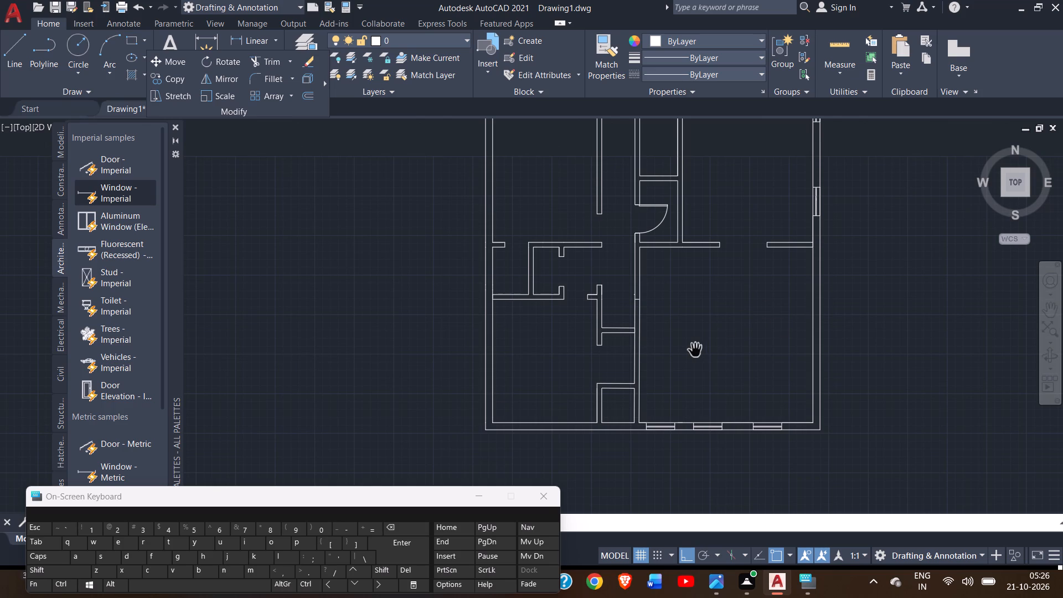
left_click(14, 39)
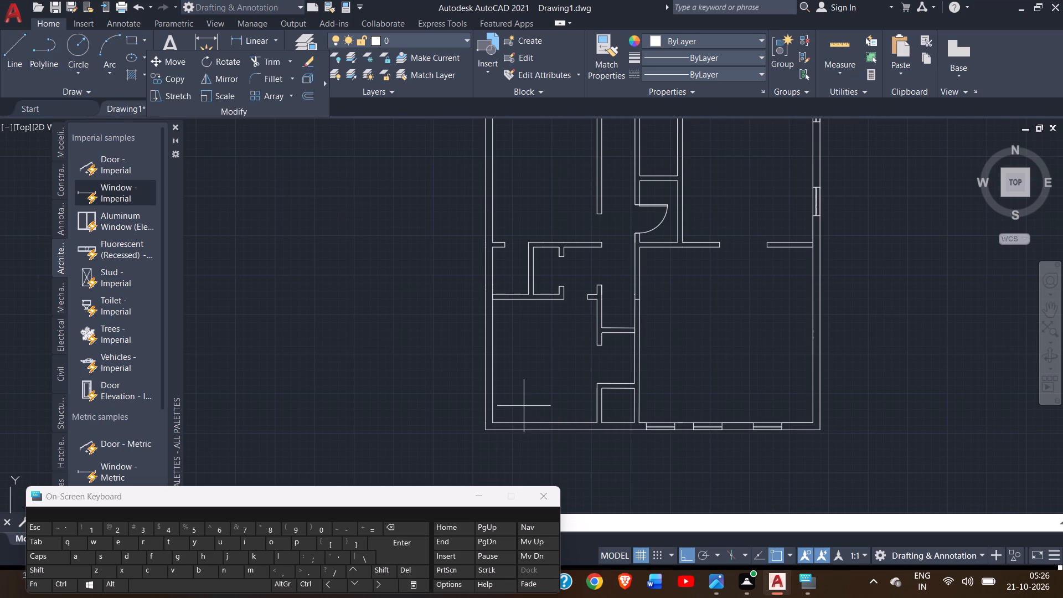
left_click(633, 391)
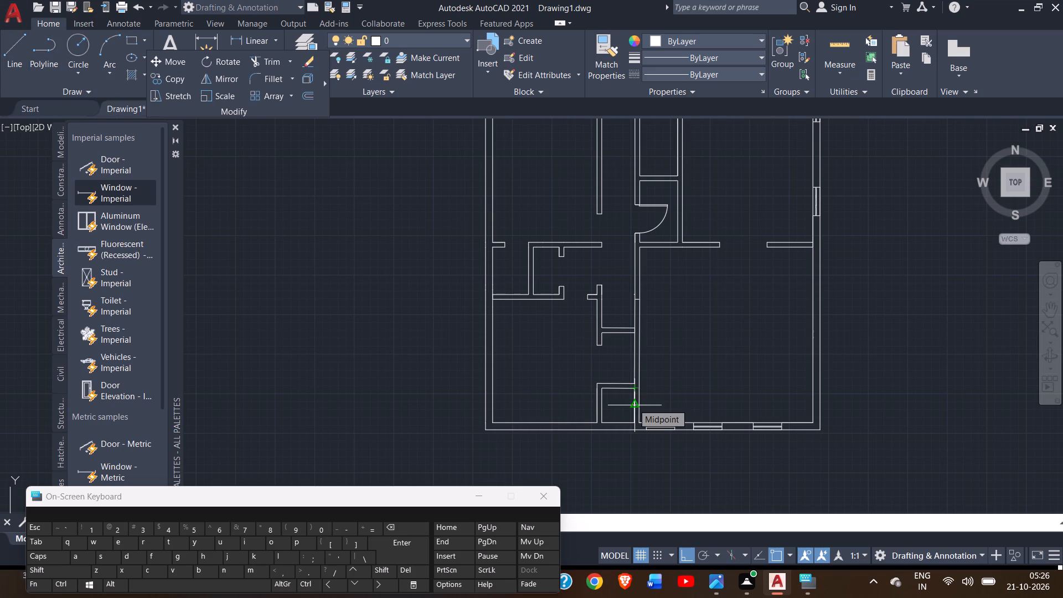
type("1'")
key("Return")
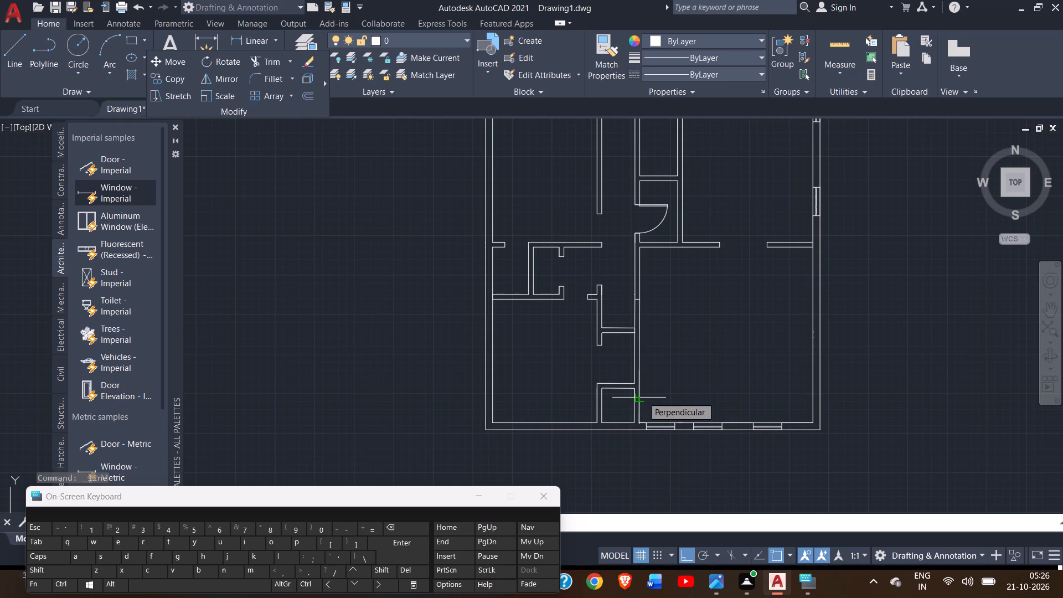
right_click(643, 396)
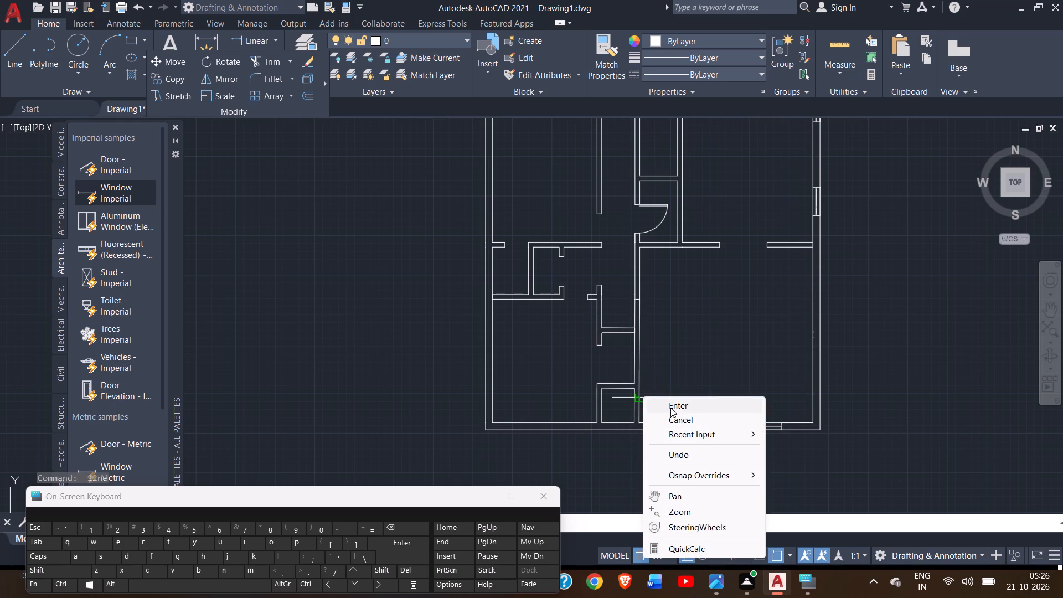
left_click(670, 408)
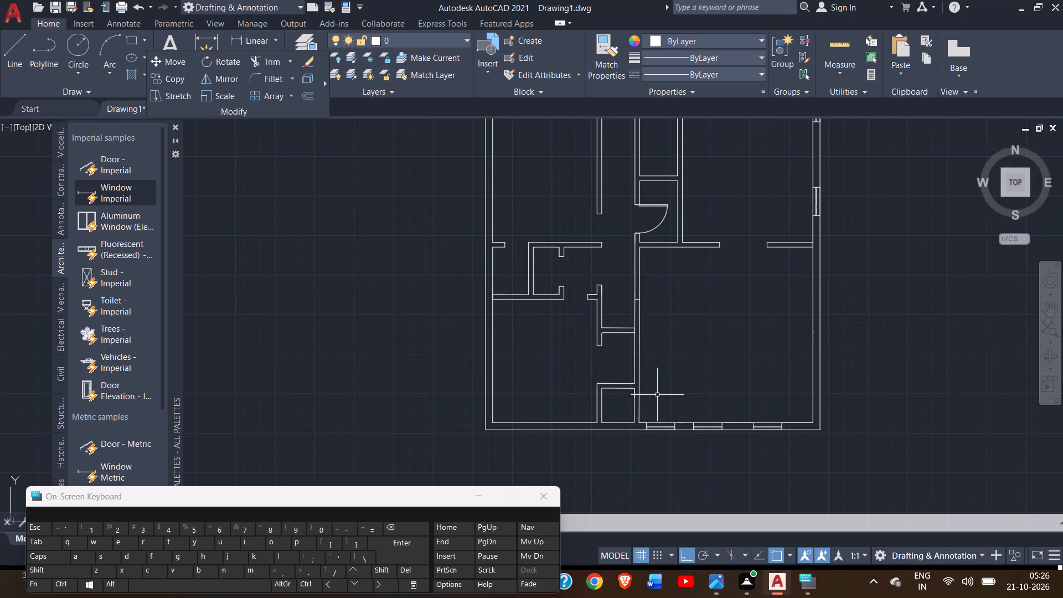
Draw a line across the small south closet's east wall, 1' south of the closet's inner northeast corner.
scroll(654, 396, "up", 2, "ctrl")
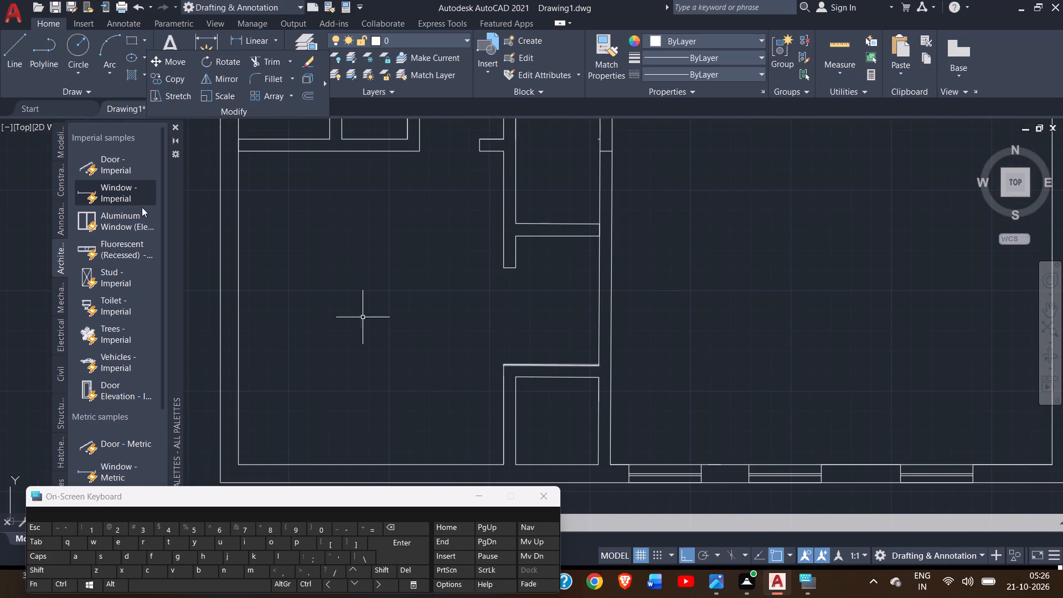
left_click(13, 46)
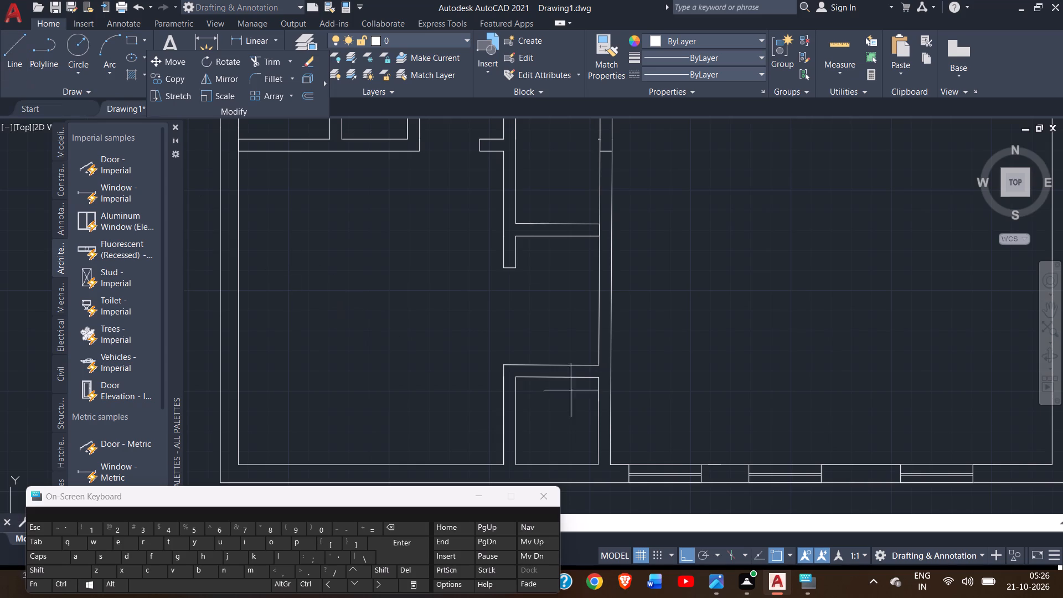
left_click_drag(602, 400, 613, 404)
left_click(613, 404)
right_click(613, 404)
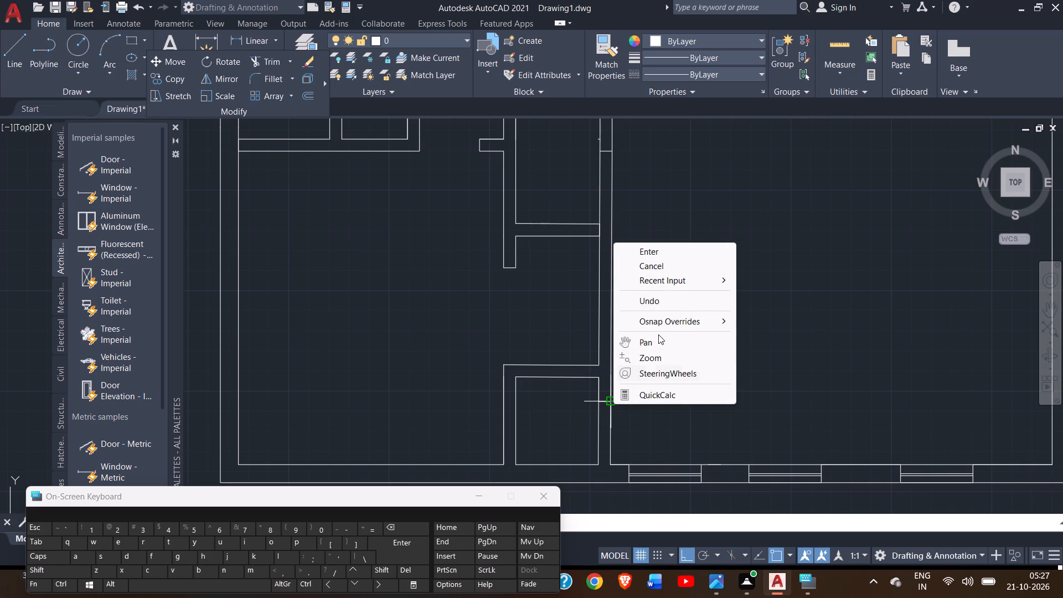
left_click(669, 251)
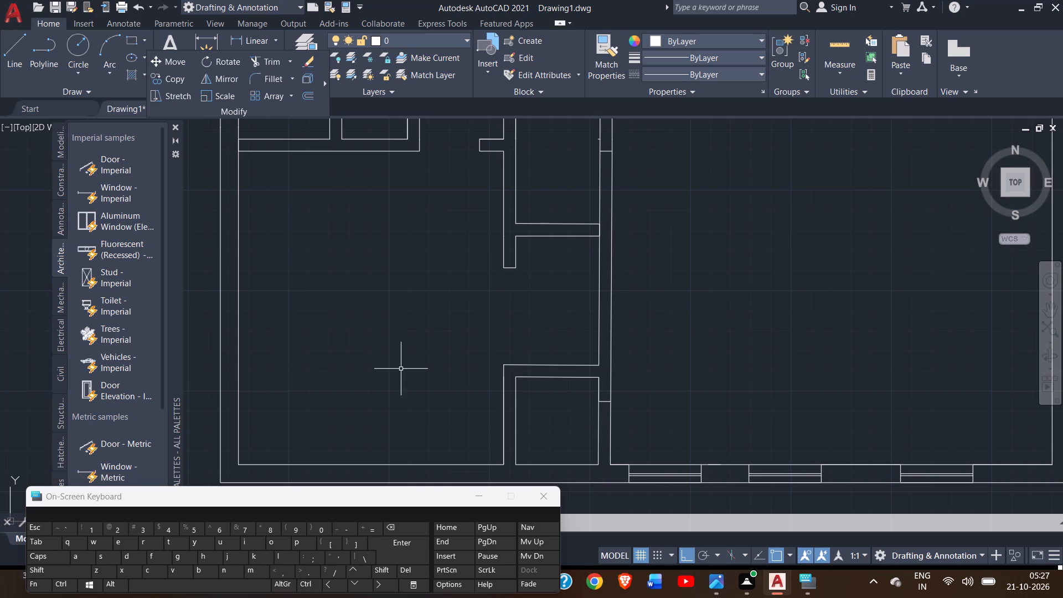
Draw a short line along the south wall's inner face, closing the gap at the foot of the small south closet's east wall.
left_click(5, 56)
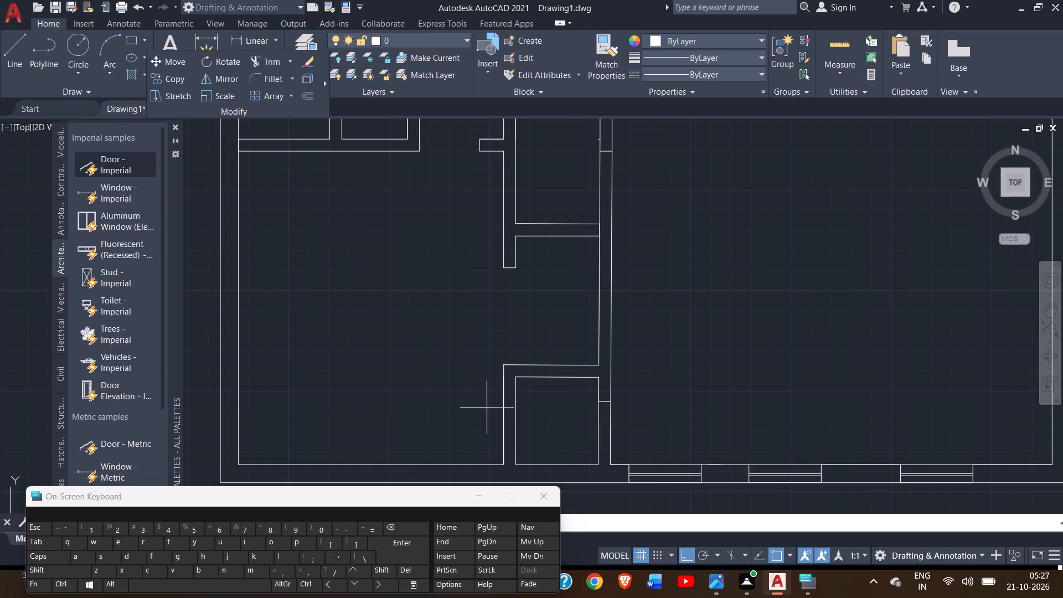
left_click(602, 465)
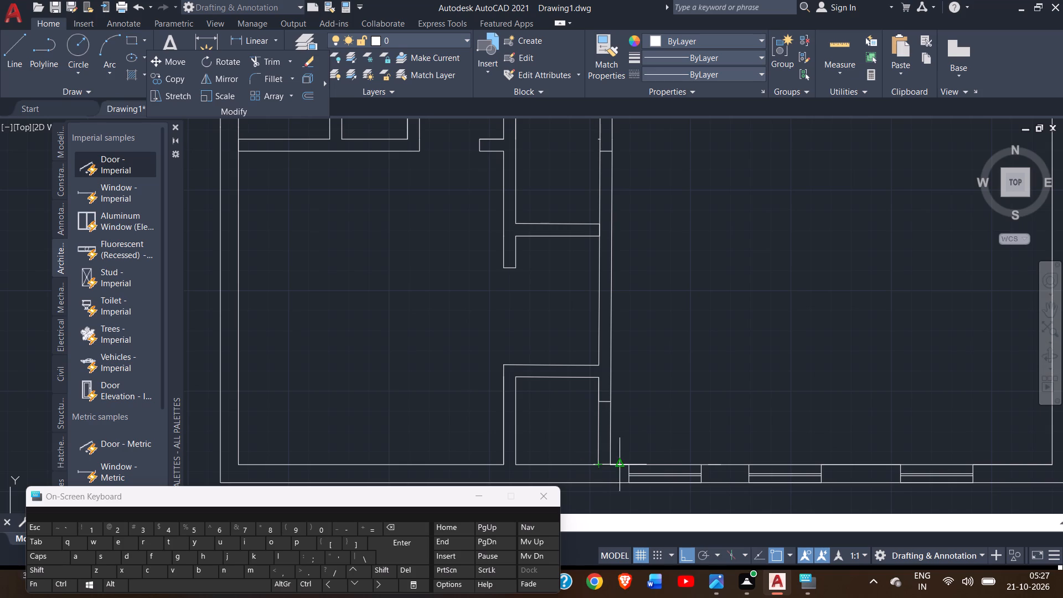
left_click(611, 467)
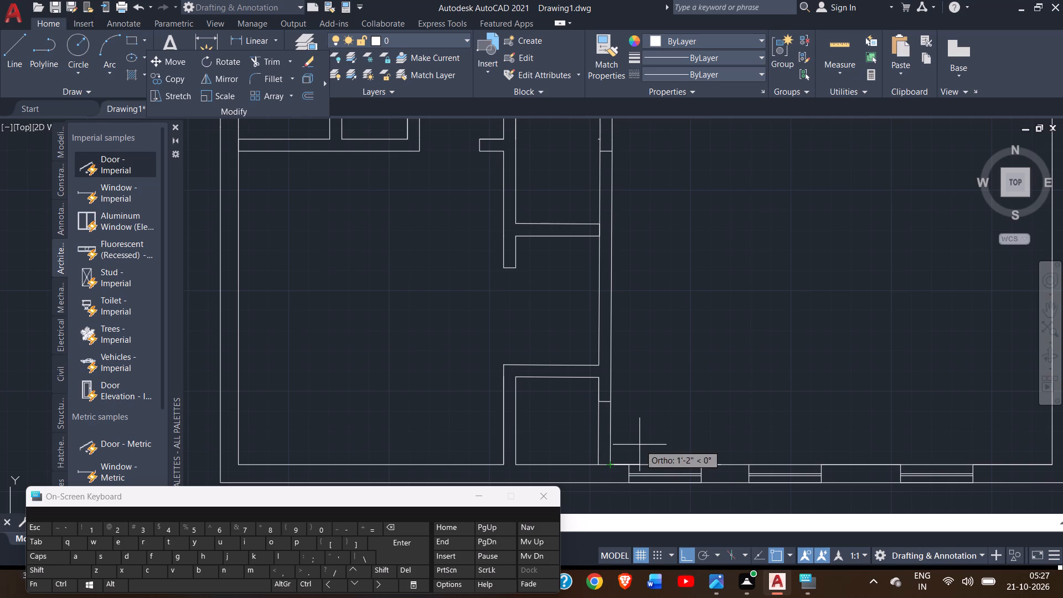
right_click(639, 445)
left_click(681, 291)
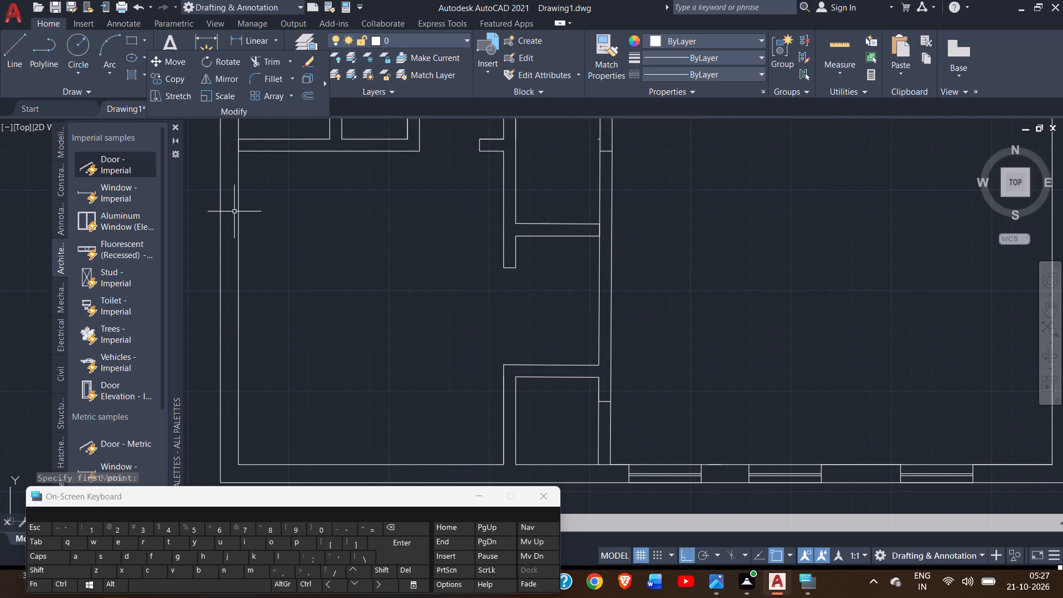
Trim both faces of the small south closet's east wall between the cross line and the south wall to open the doorway.
left_click(264, 62)
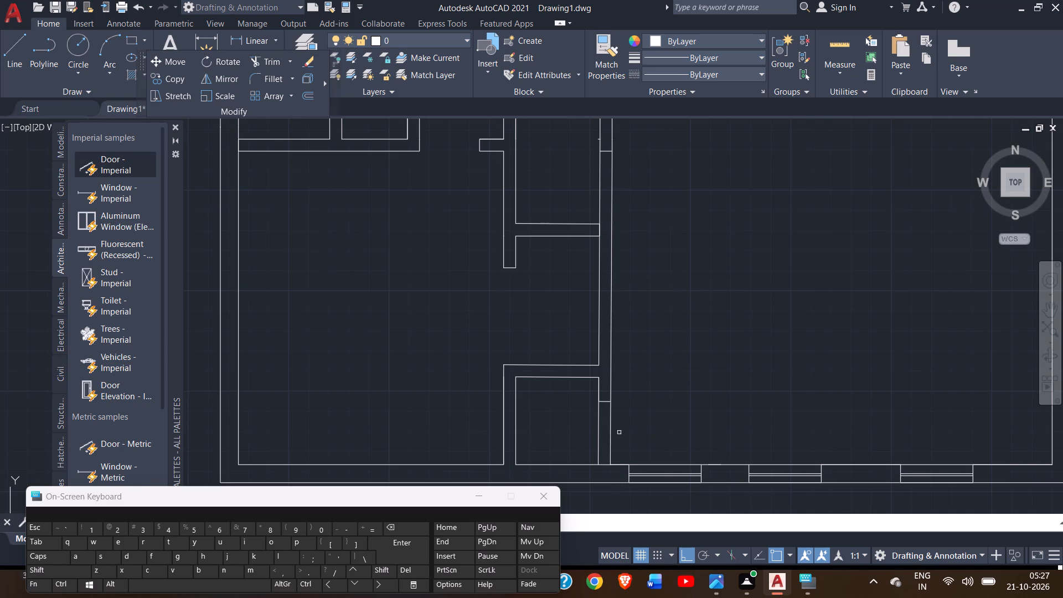
left_click_drag(648, 432, 576, 417)
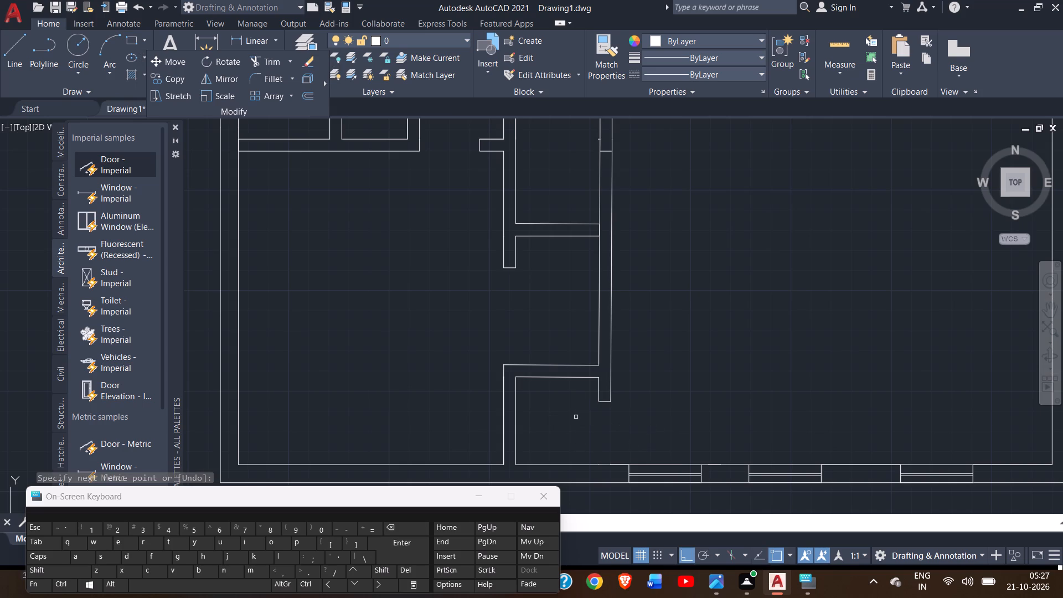
right_click(734, 319)
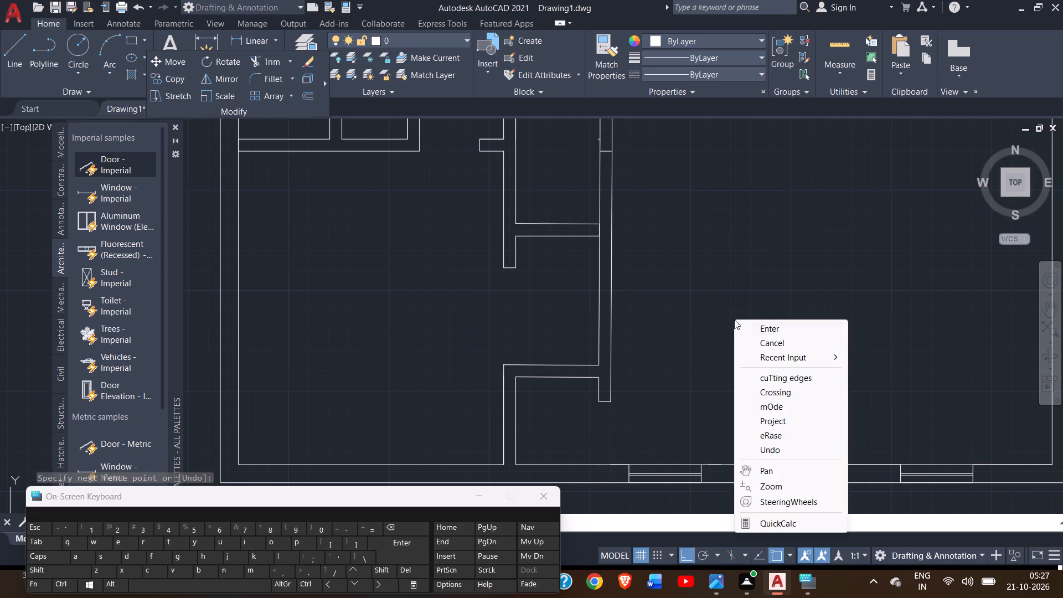
left_click(752, 331)
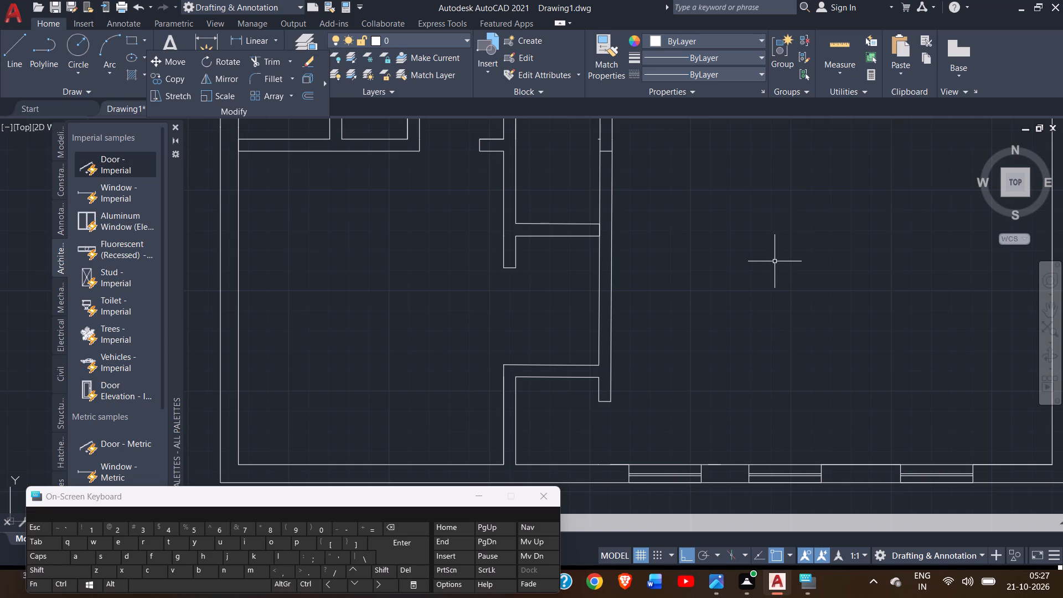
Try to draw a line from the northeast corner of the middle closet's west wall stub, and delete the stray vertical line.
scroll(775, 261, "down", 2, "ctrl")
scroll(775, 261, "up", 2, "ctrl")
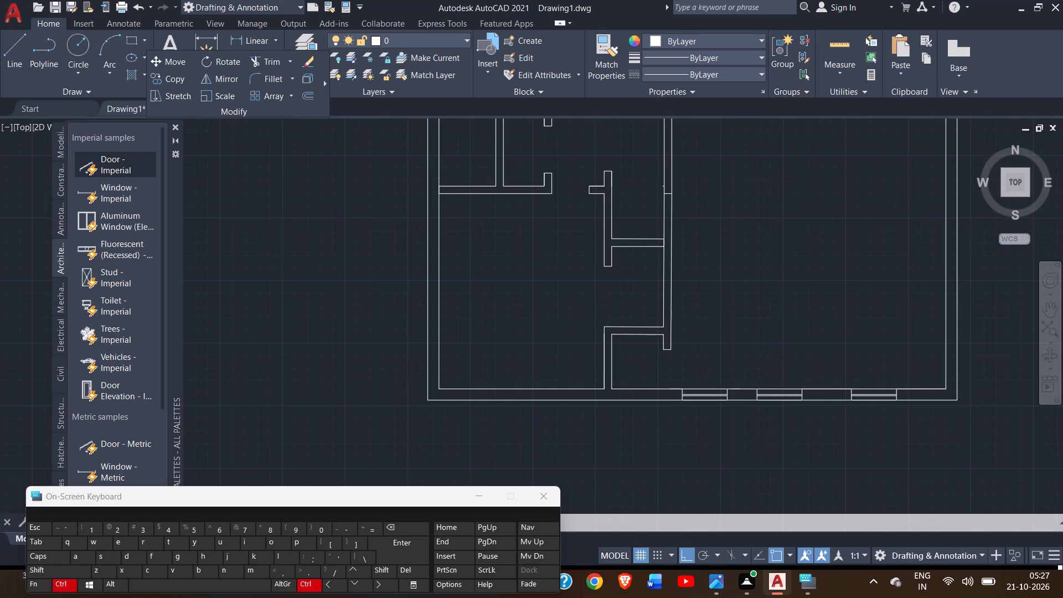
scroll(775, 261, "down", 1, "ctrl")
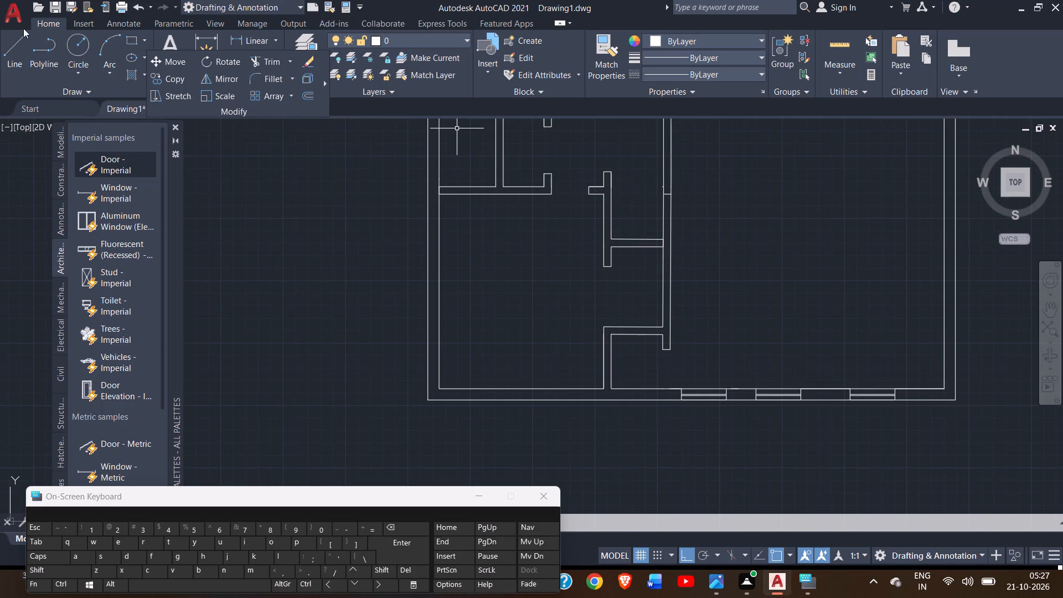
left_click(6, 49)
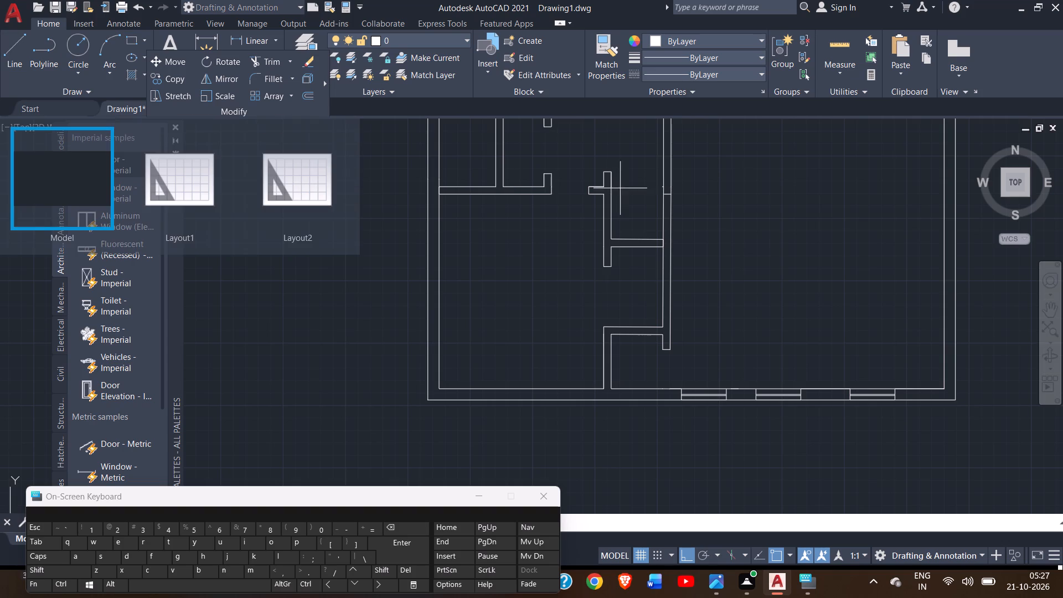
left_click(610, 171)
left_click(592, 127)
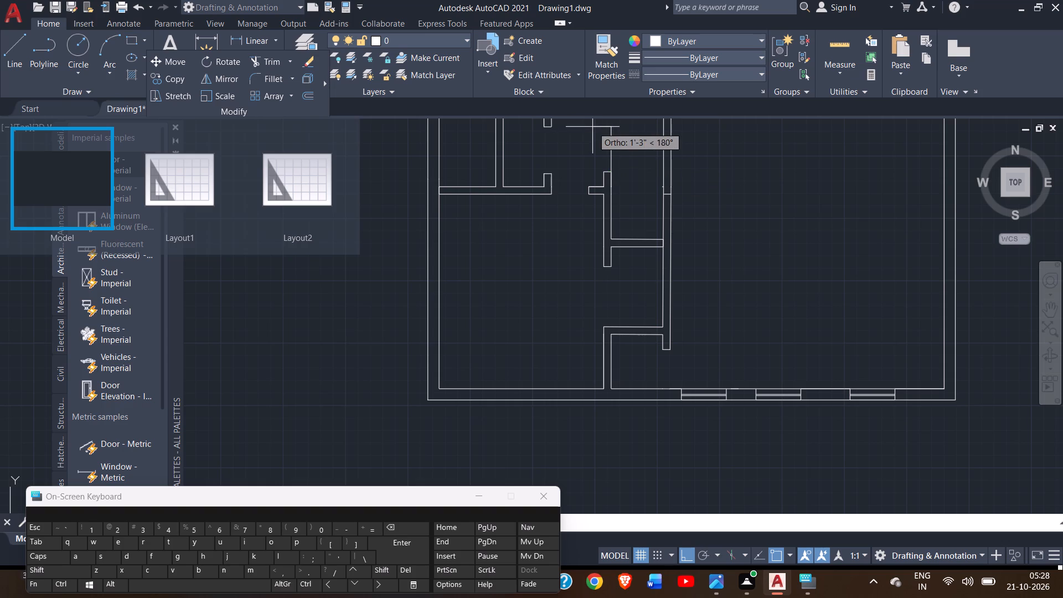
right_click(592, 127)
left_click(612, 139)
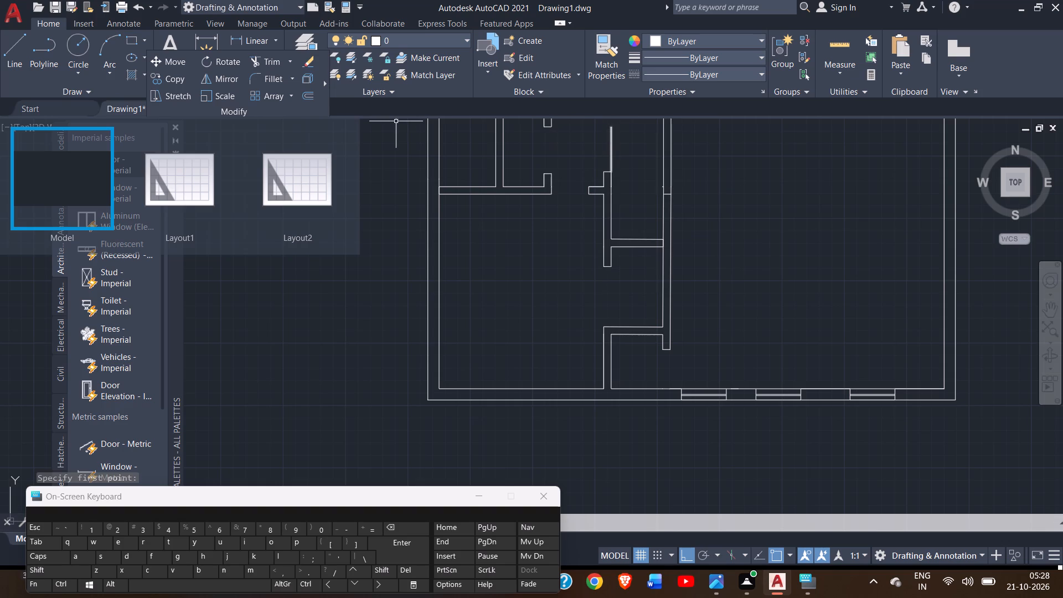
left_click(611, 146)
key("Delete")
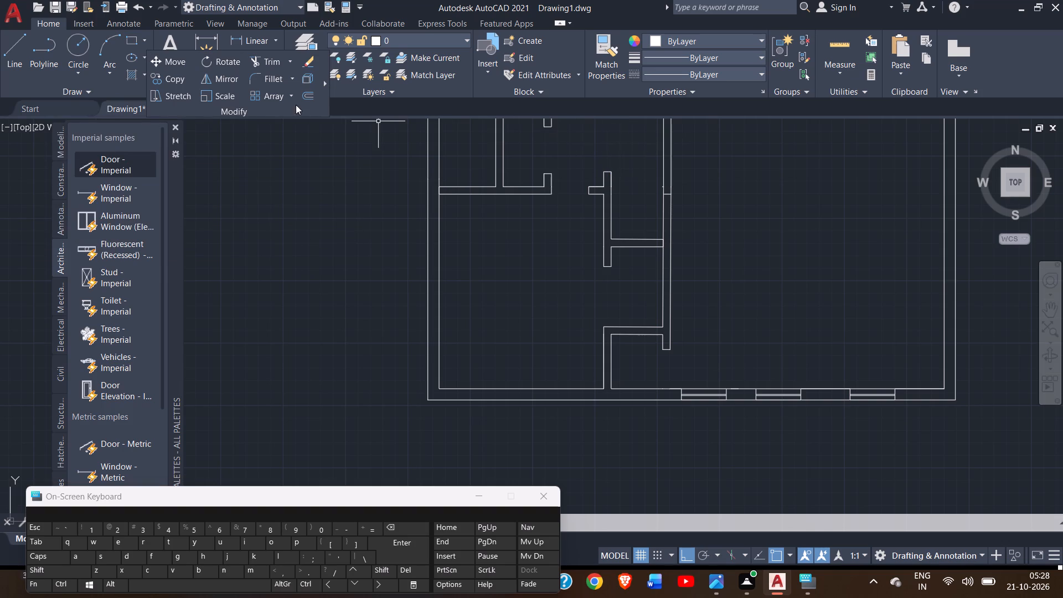
Draw a horizontal line from the wall junction on the middle closet's west wall east to the far face of the long interior wall.
left_click_drag(3, 50, 591, 200)
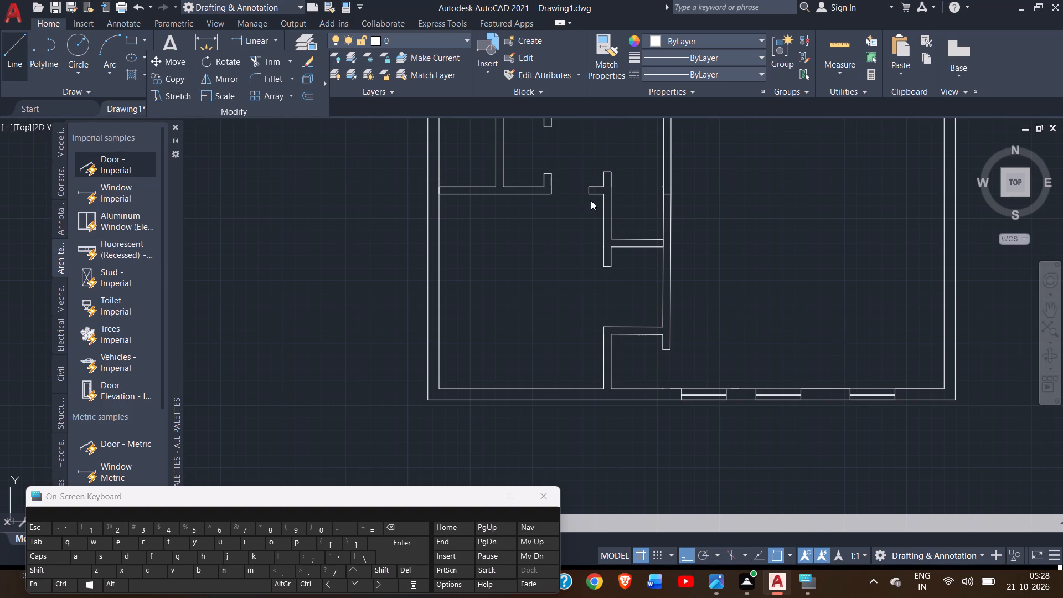
left_click_drag(591, 200, 605, 200)
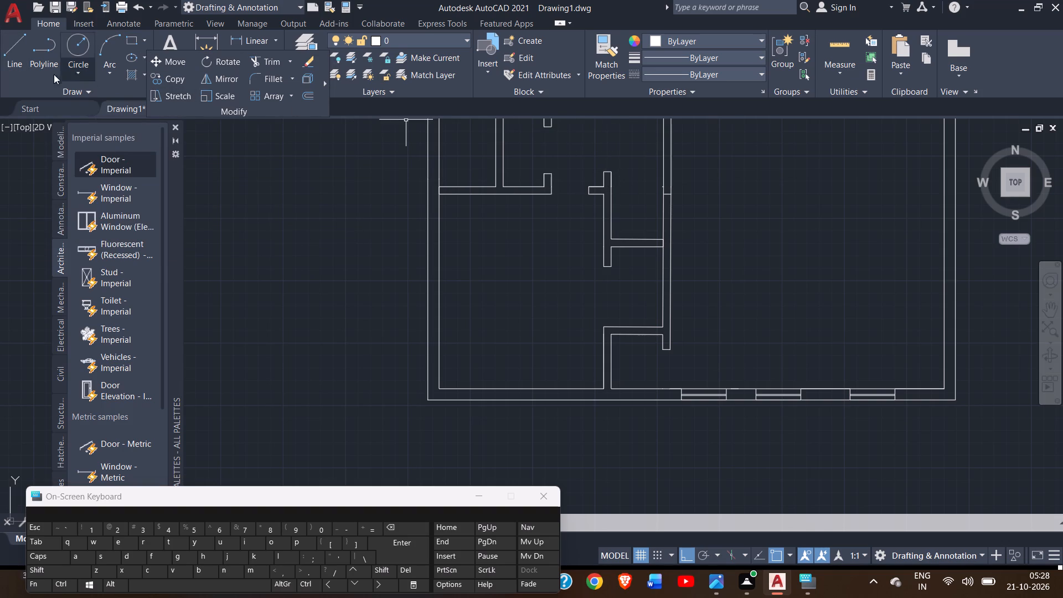
left_click(7, 36)
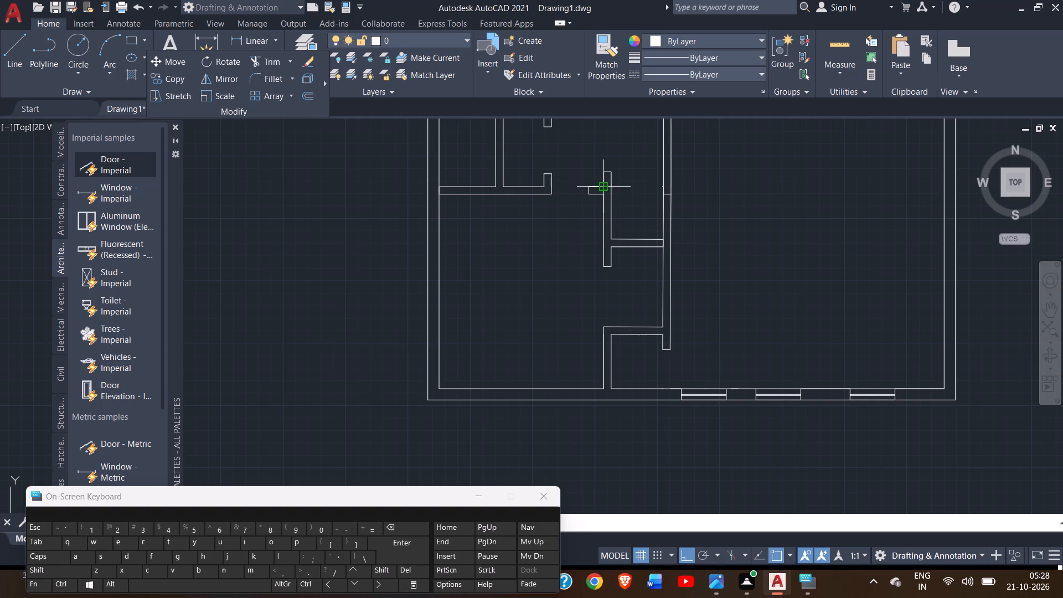
left_click(603, 185)
left_click(674, 186)
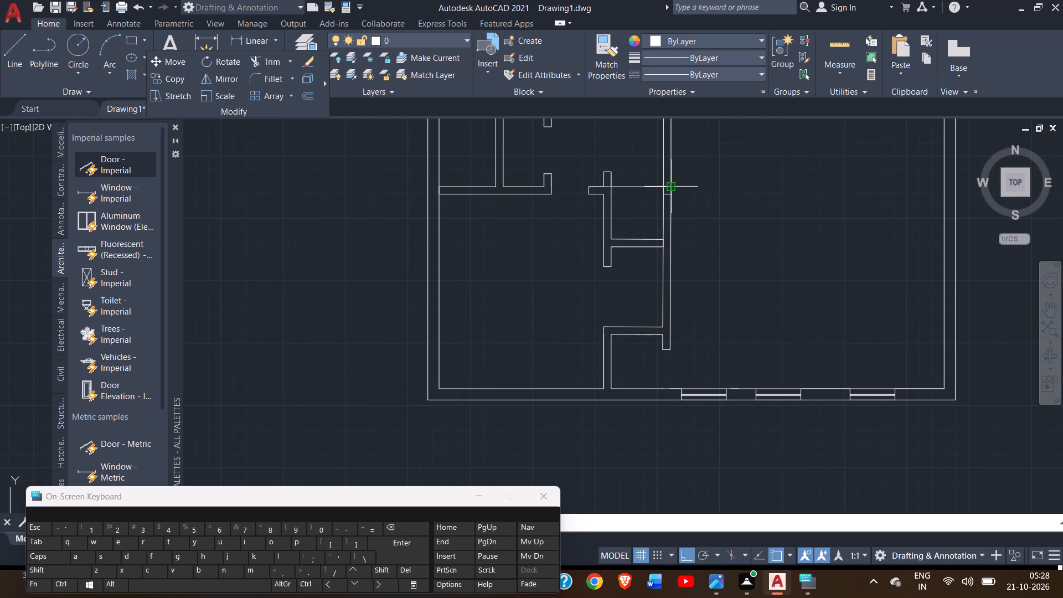
right_click(674, 186)
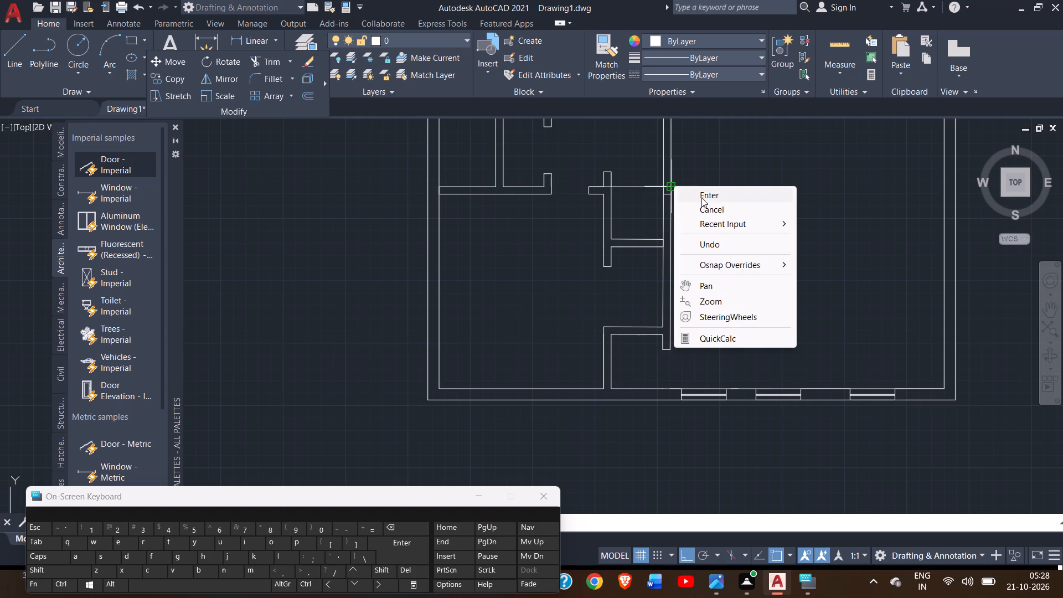
left_click(701, 198)
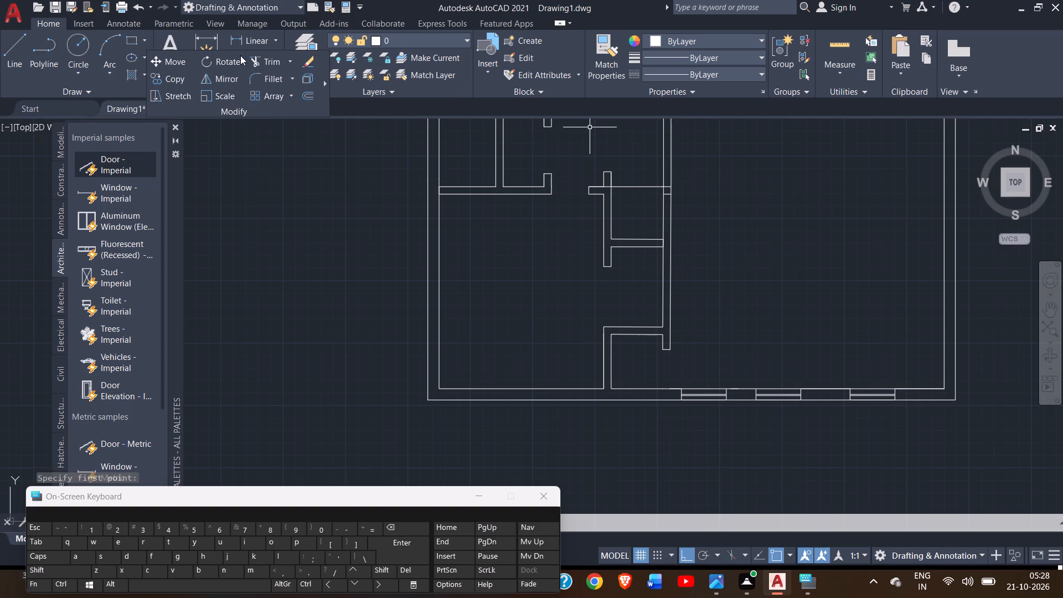
Trim the new horizontal line where it crosses the middle closet, keeping the part across the long interior wall.
left_click(257, 64)
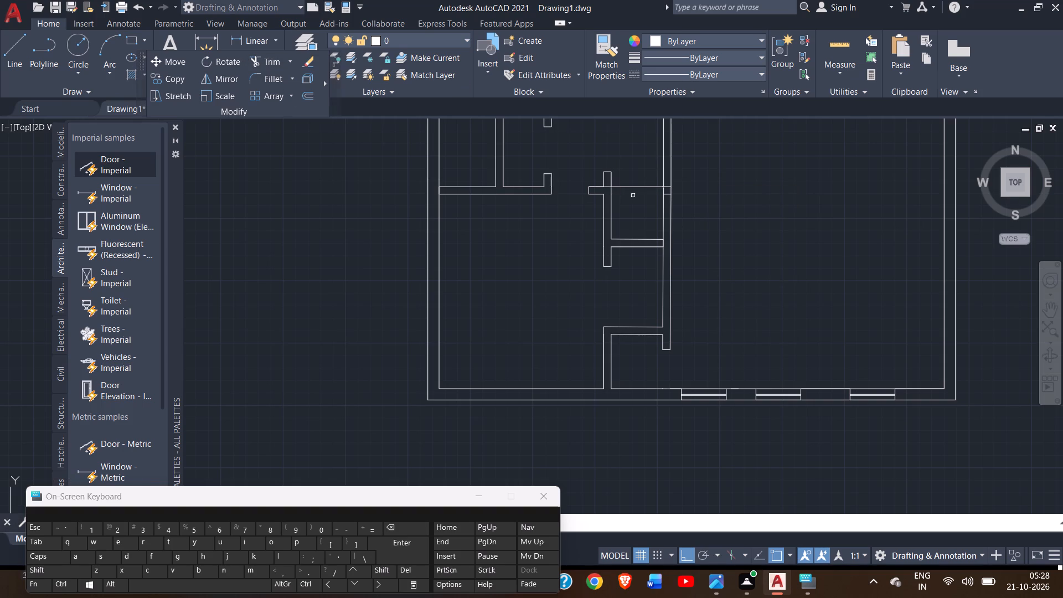
left_click_drag(636, 175, 630, 202)
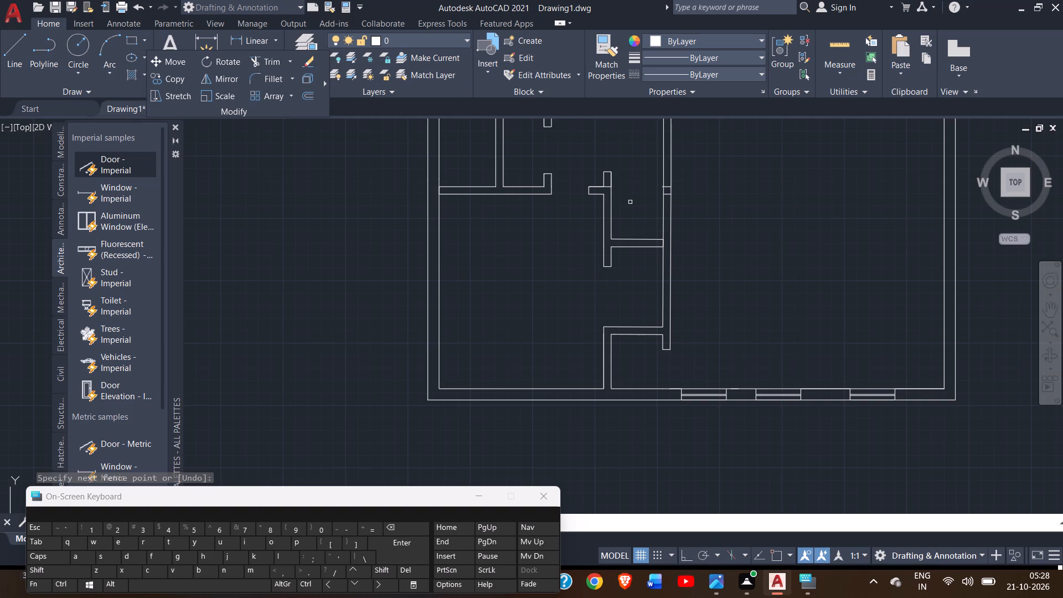
right_click(630, 202)
left_click(657, 212)
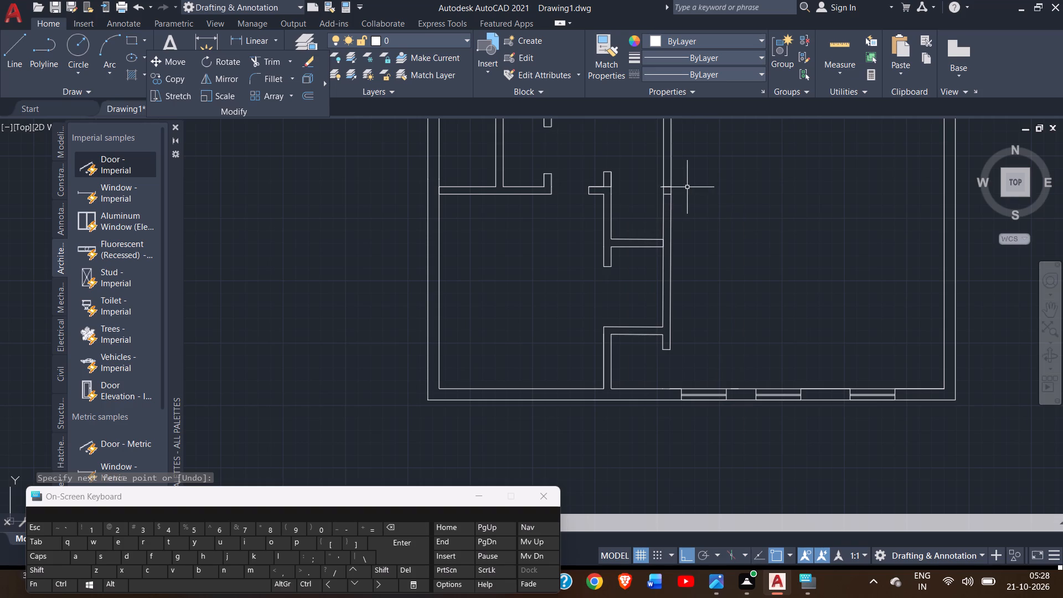
Trim the cross line's overhang on the closet side of the long interior wall and remove the other cross line just south of it.
scroll(688, 187, "up", 3, "ctrl")
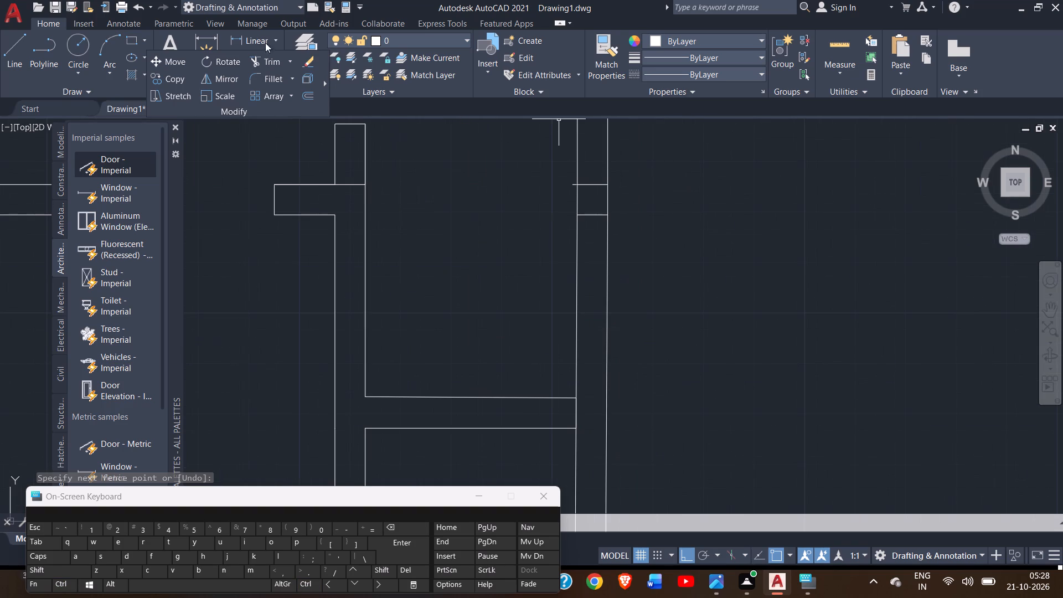
left_click(255, 62)
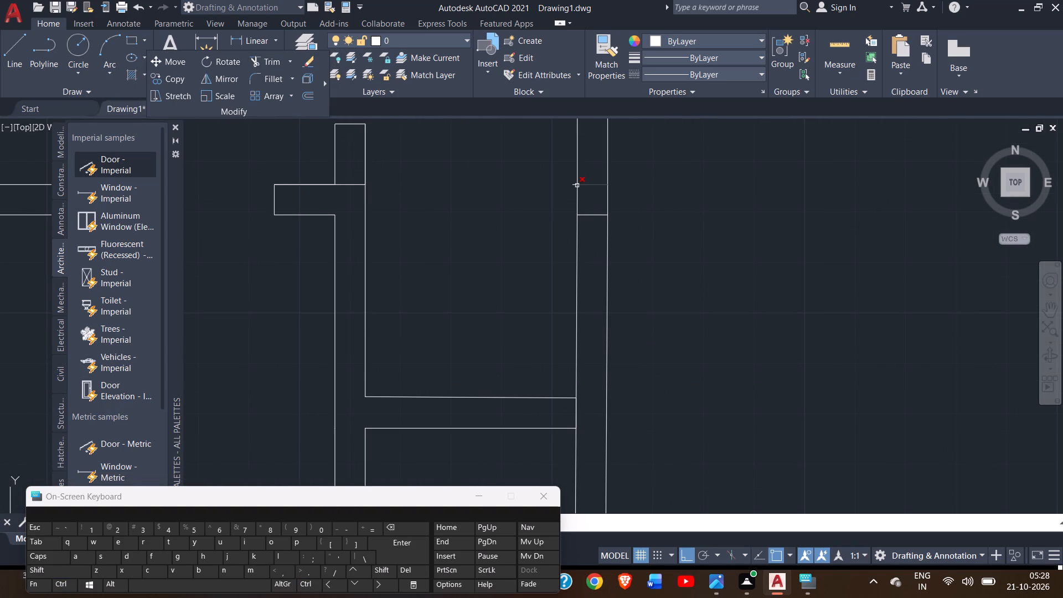
scroll(576, 185, "up", 3, "ctrl")
scroll(576, 185, "right", 1)
scroll(576, 185, "left", 1)
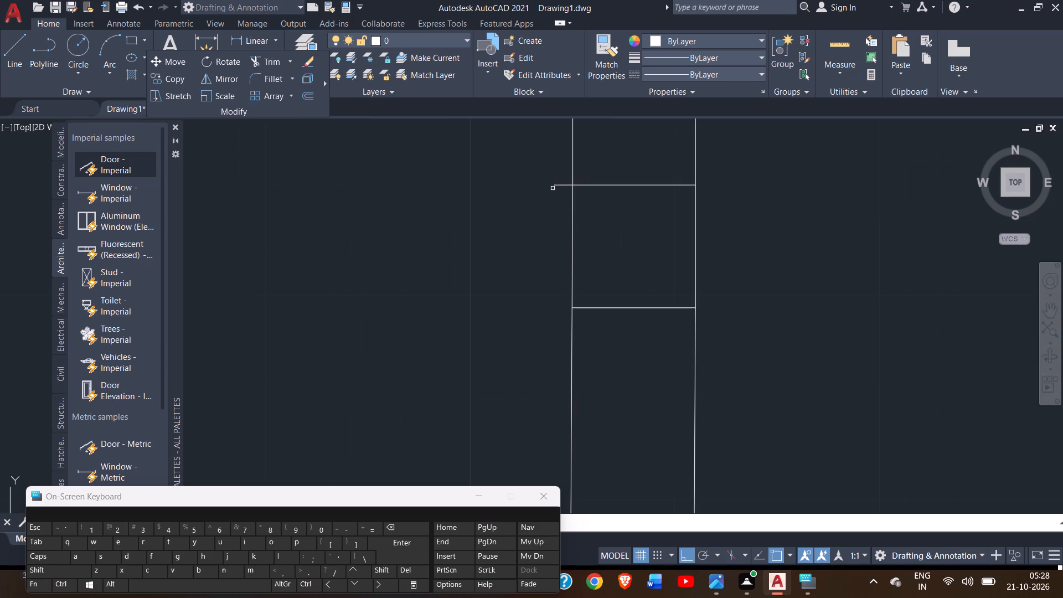
left_click(563, 185)
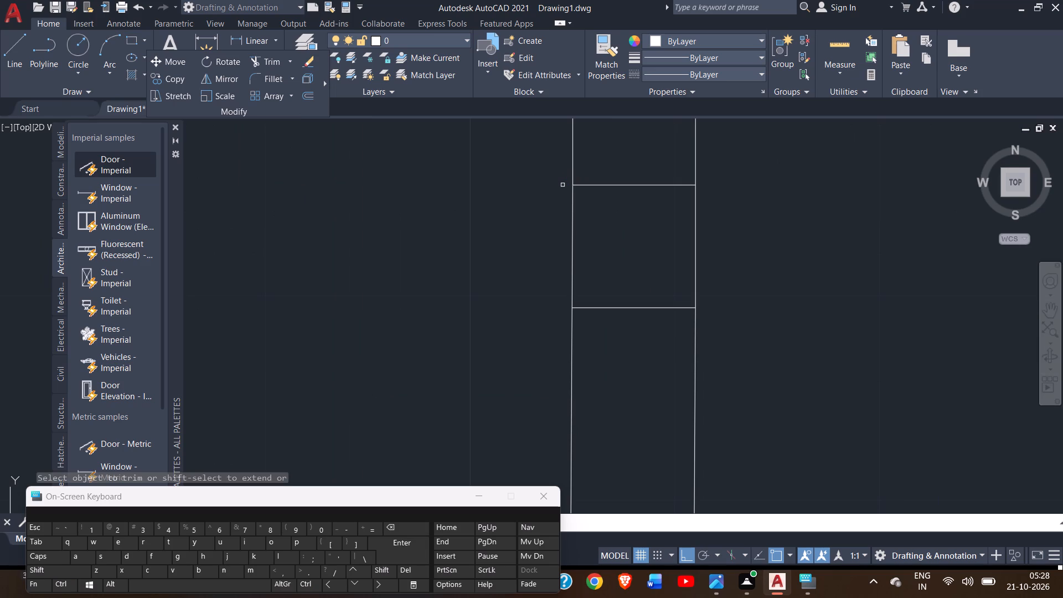
left_click(639, 308)
scroll(503, 229, "down", 2, "ctrl")
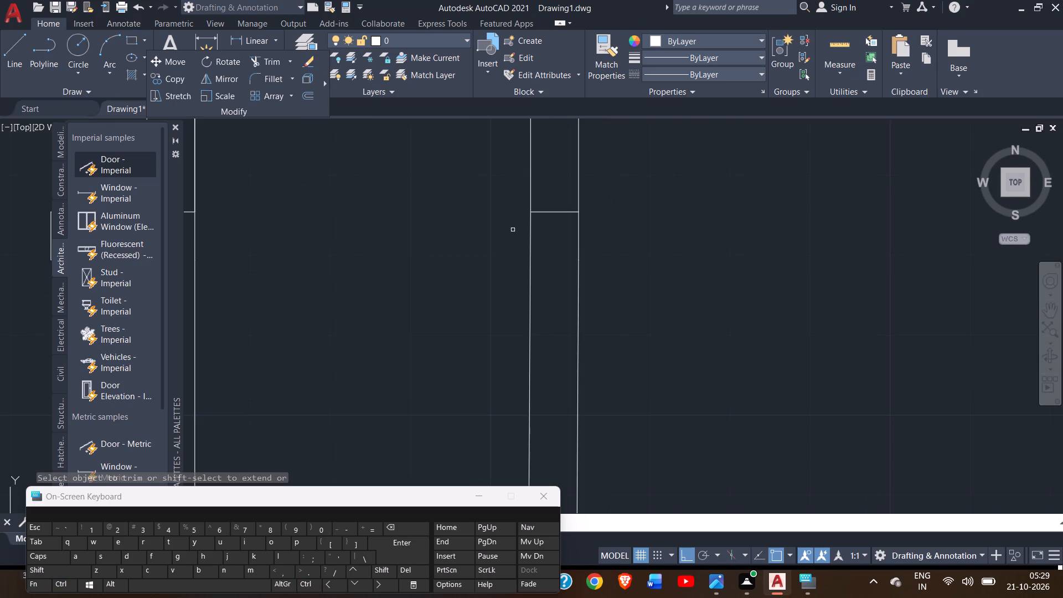
scroll(414, 218, "down", 1, "ctrl")
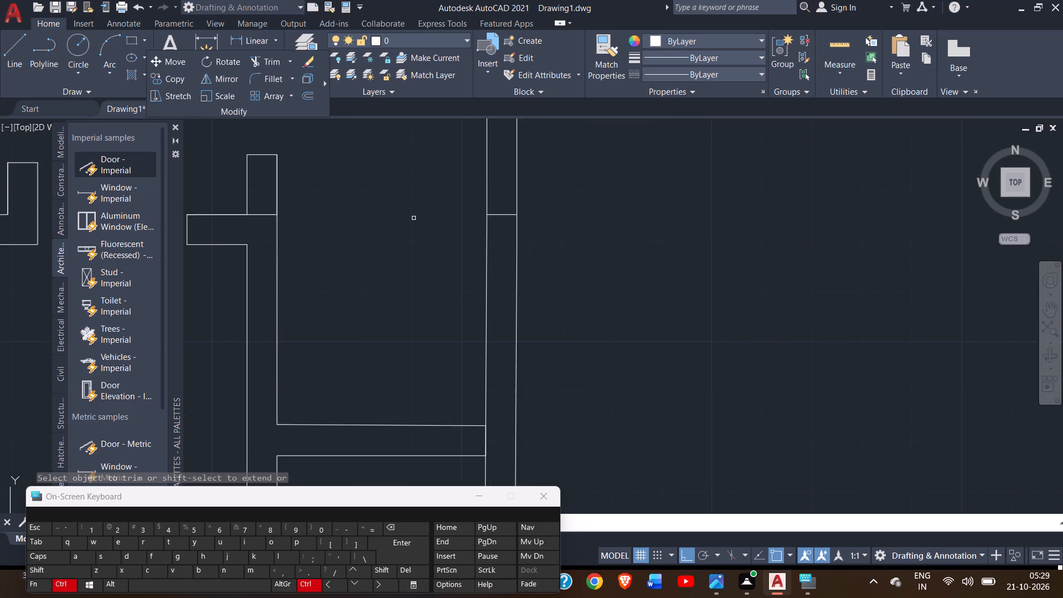
scroll(414, 218, "down", 1, "ctrl")
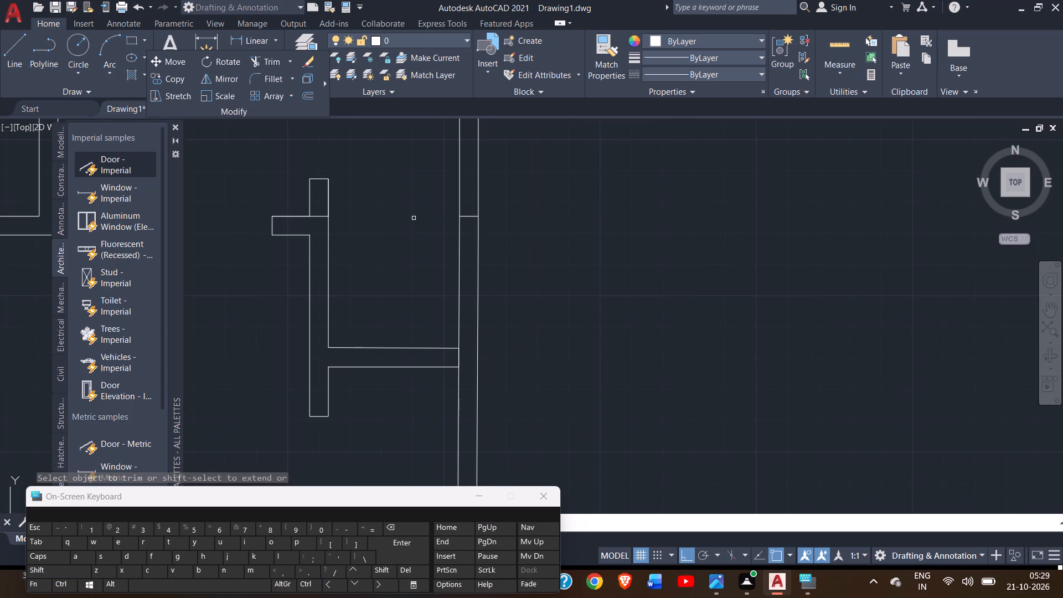
Draw a horizontal line from the northeast corner of the middle closet's west wall stub east to the far face of the long interior wall.
left_click(13, 58)
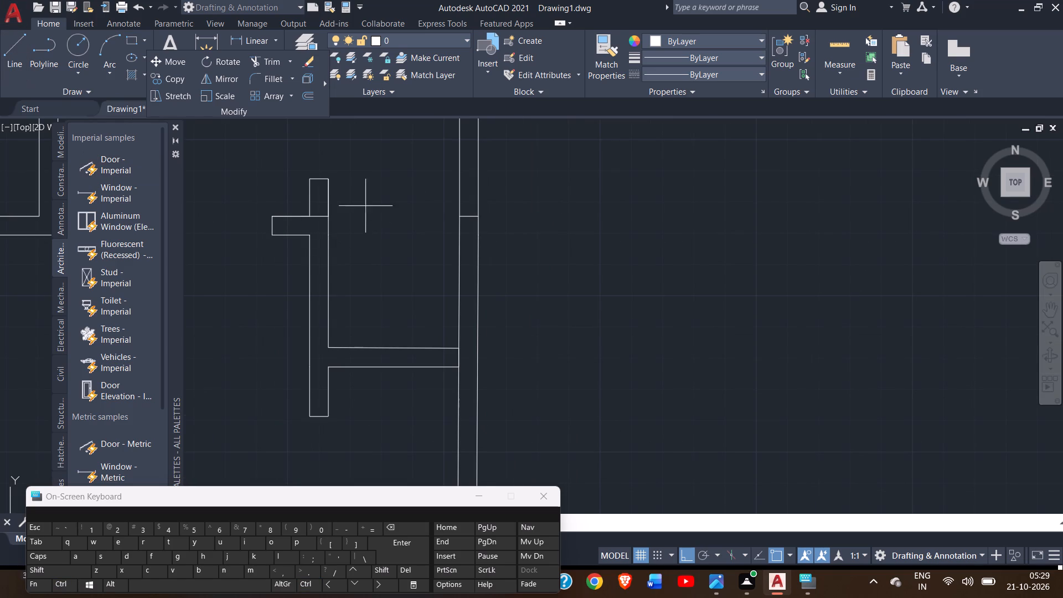
left_click(328, 177)
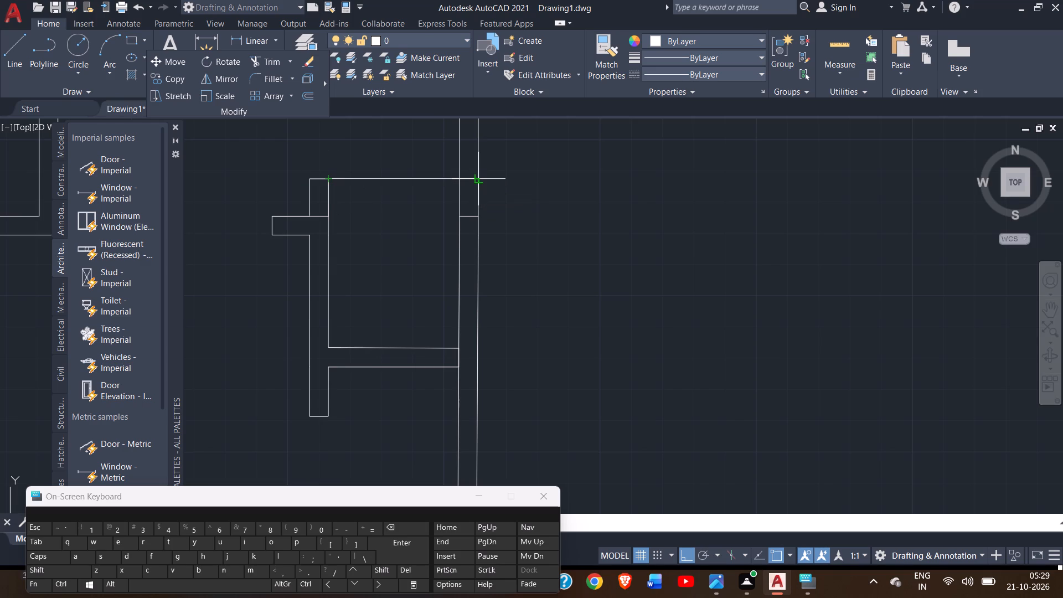
left_click(481, 176)
left_click(481, 176)
right_click(481, 176)
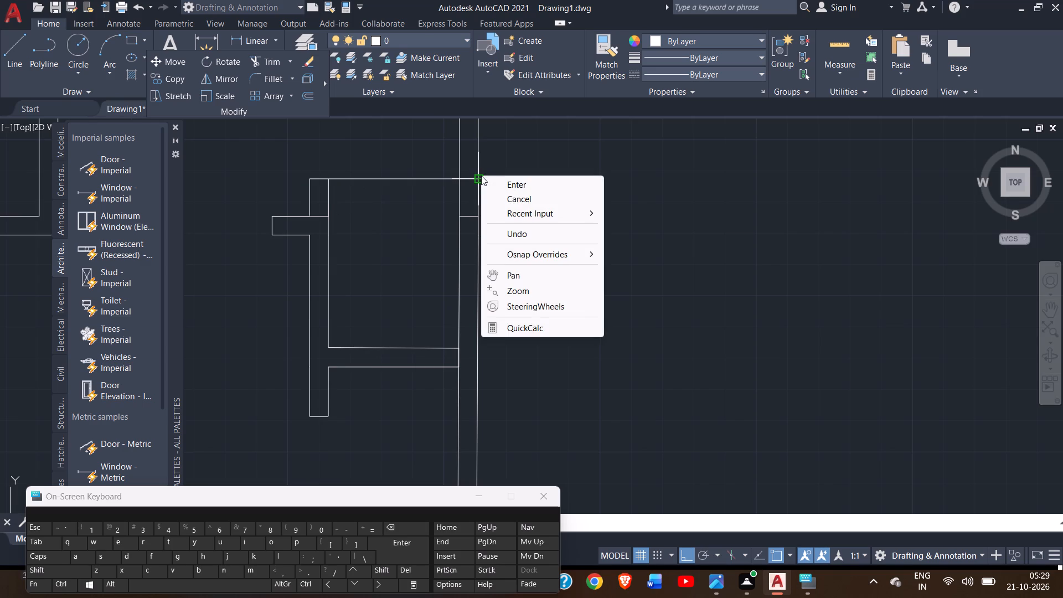
left_click(509, 189)
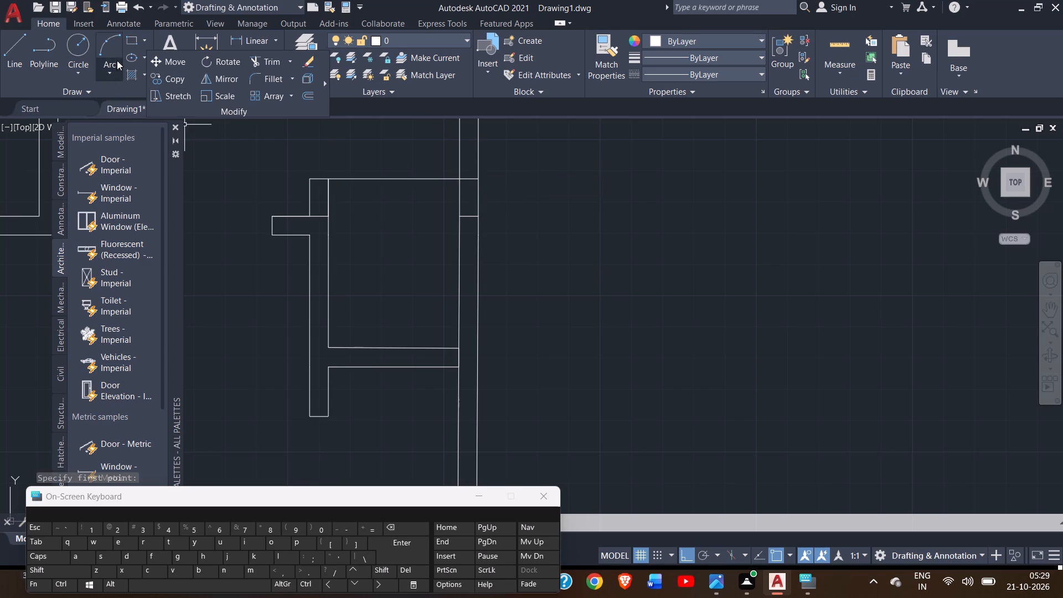
Trim the new line across the middle closet's open north side, keeping the part across the long interior wall.
left_click_drag(267, 58, 380, 179)
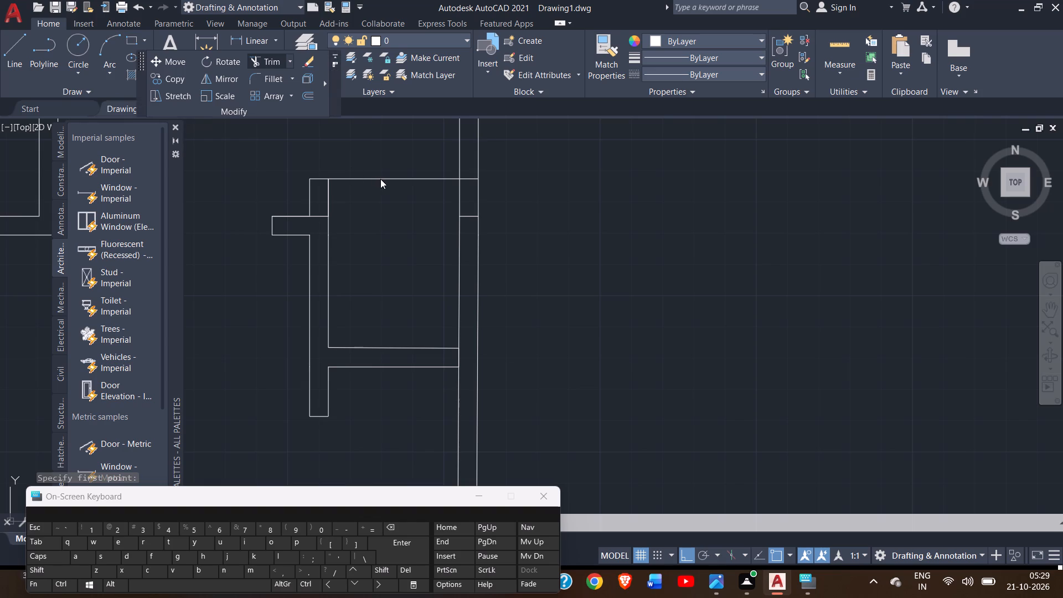
left_click_drag(380, 179, 282, 83)
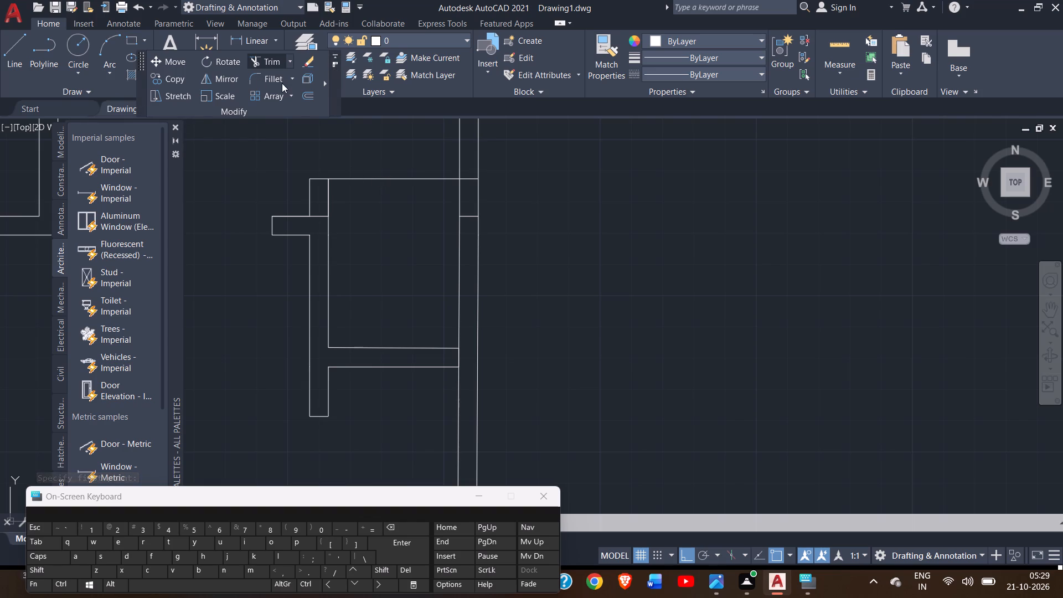
left_click_drag(282, 83, 271, 63)
left_click(271, 63)
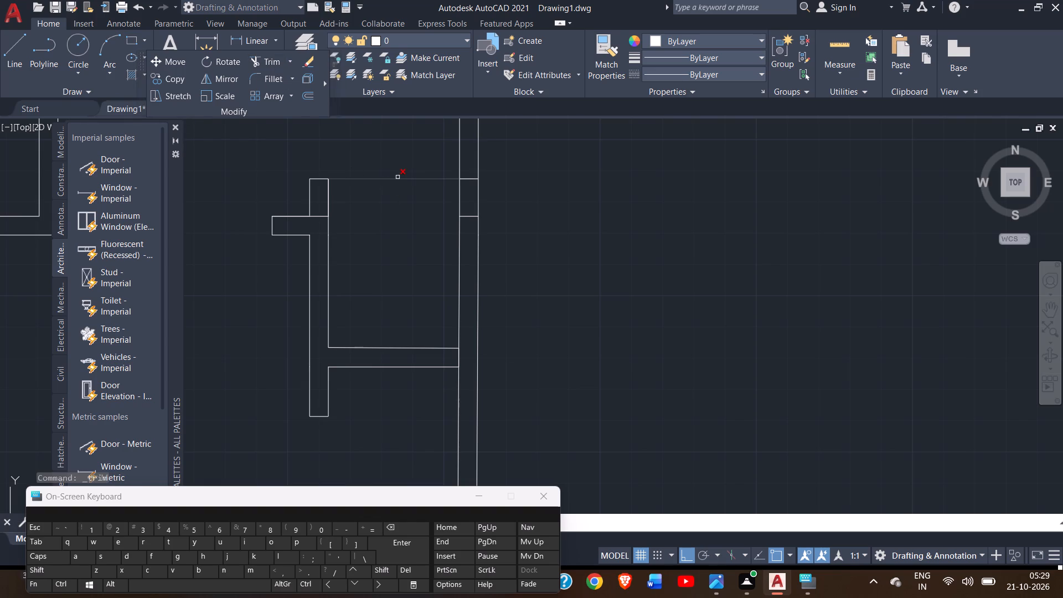
left_click(398, 177)
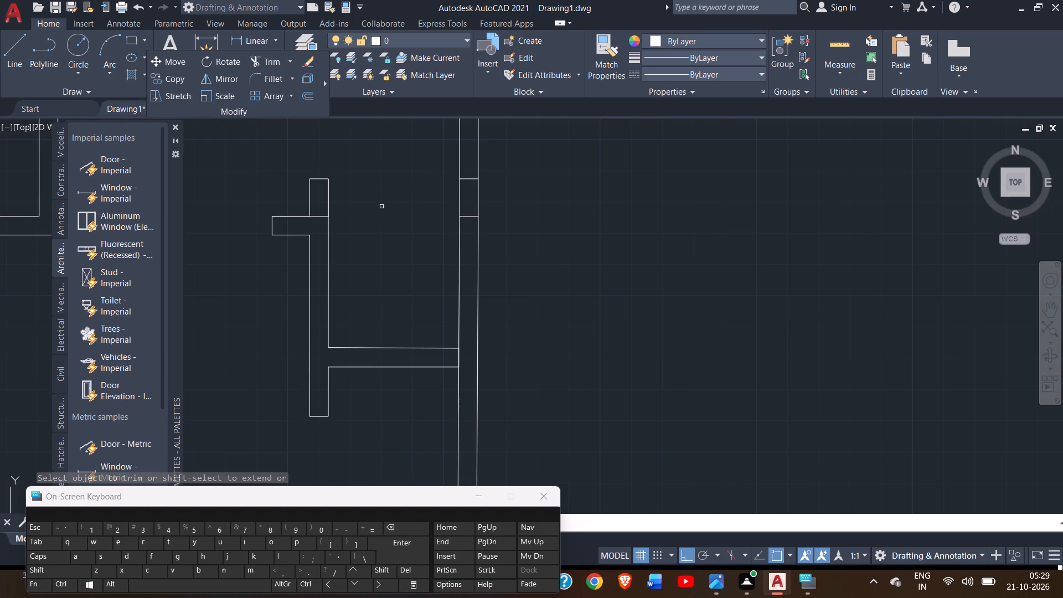
Remove the leftover line segment inside the closet's west wall junction and the older, more southerly cross line in the long interior wall.
scroll(328, 221, "up", 2, "ctrl")
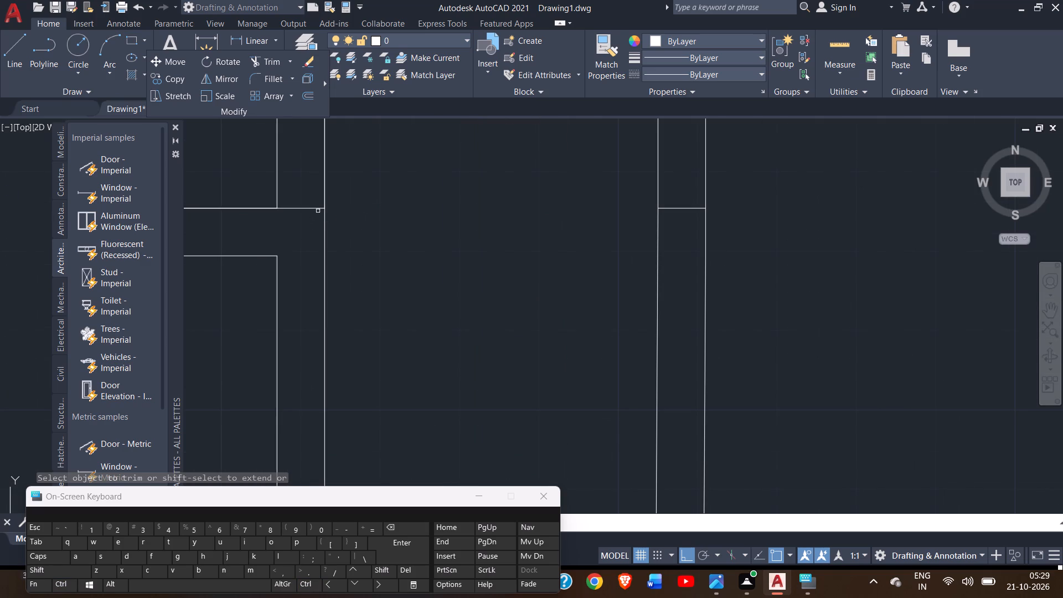
left_click(298, 210)
scroll(298, 210, "down", 2, "ctrl")
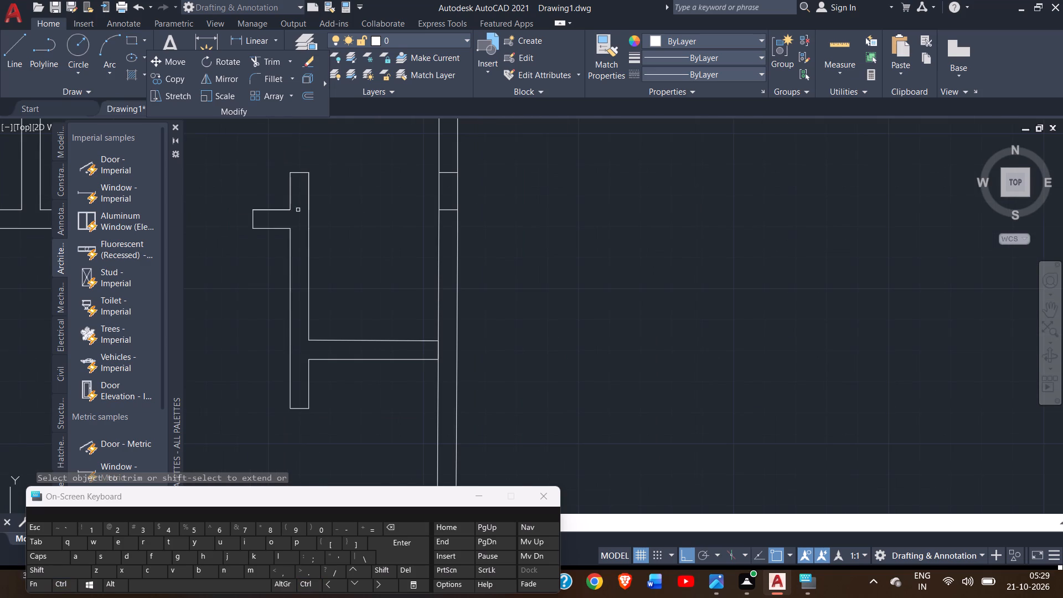
left_click(447, 210)
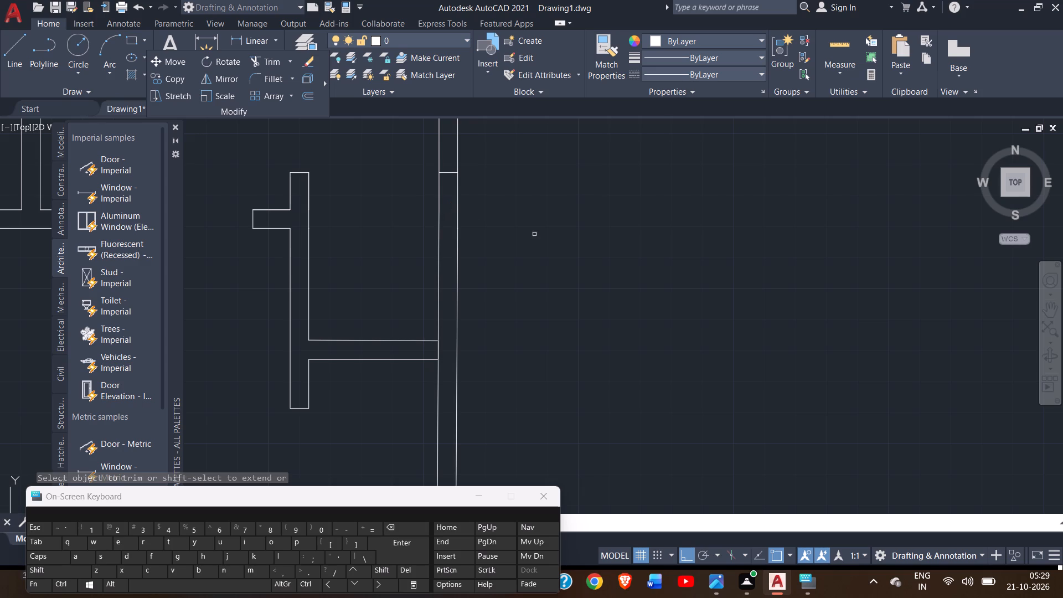
right_click(534, 234)
left_click(566, 241)
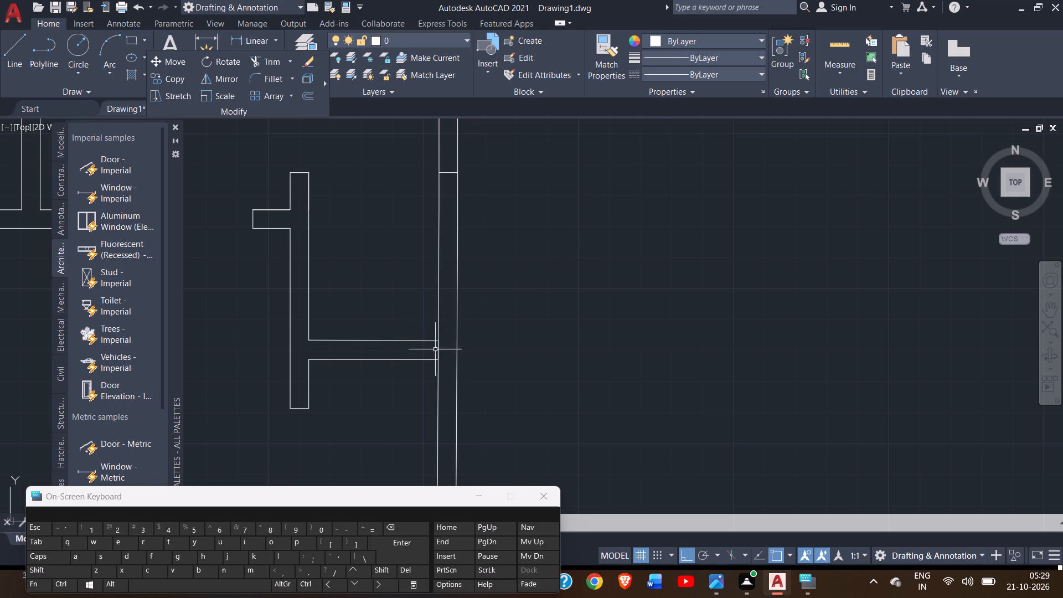
Trim the overlapping vertical lines where the middle closet's south wall meets the long interior wall, opening the junction.
scroll(435, 349, "up", 2, "ctrl")
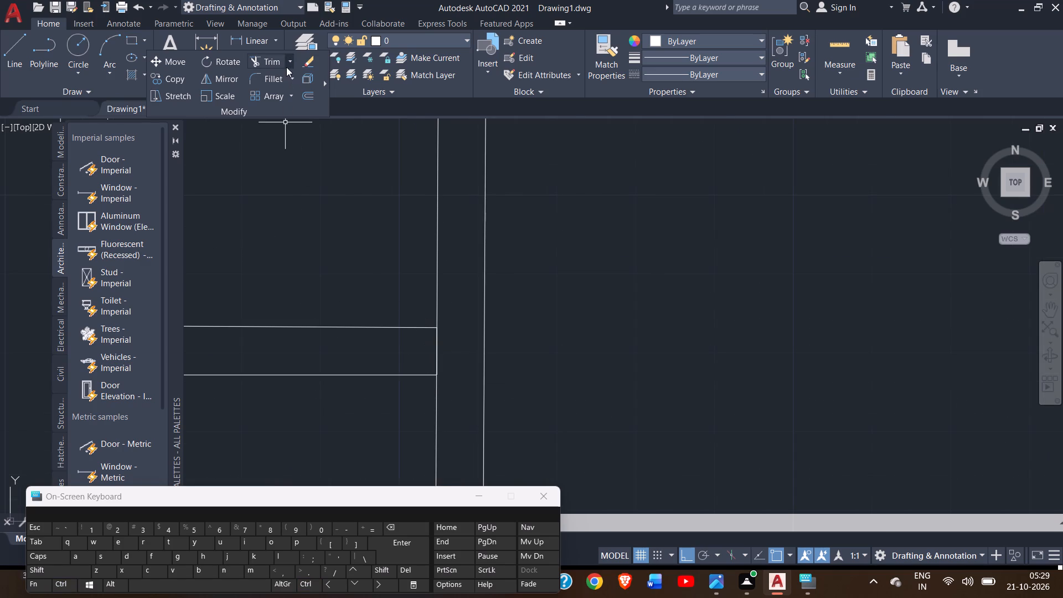
left_click(283, 65)
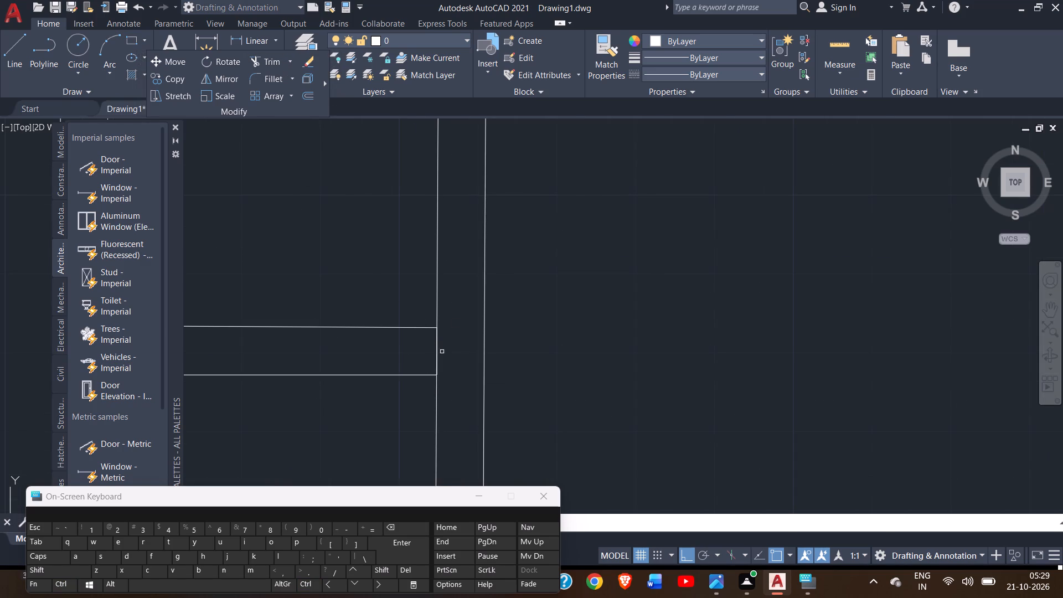
left_click(438, 347)
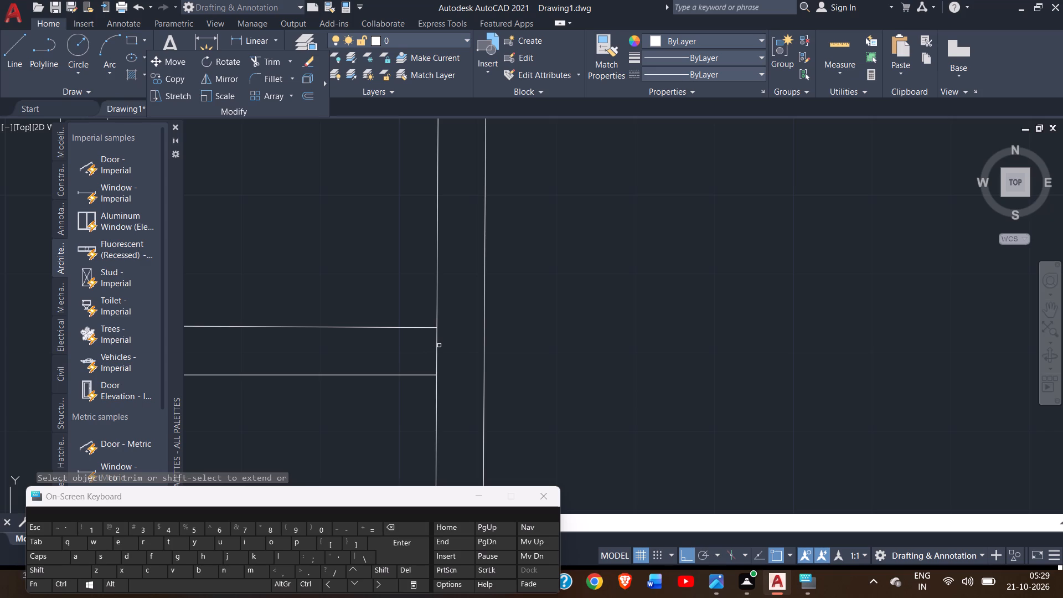
left_click(438, 343)
scroll(438, 343, "down", 4, "ctrl")
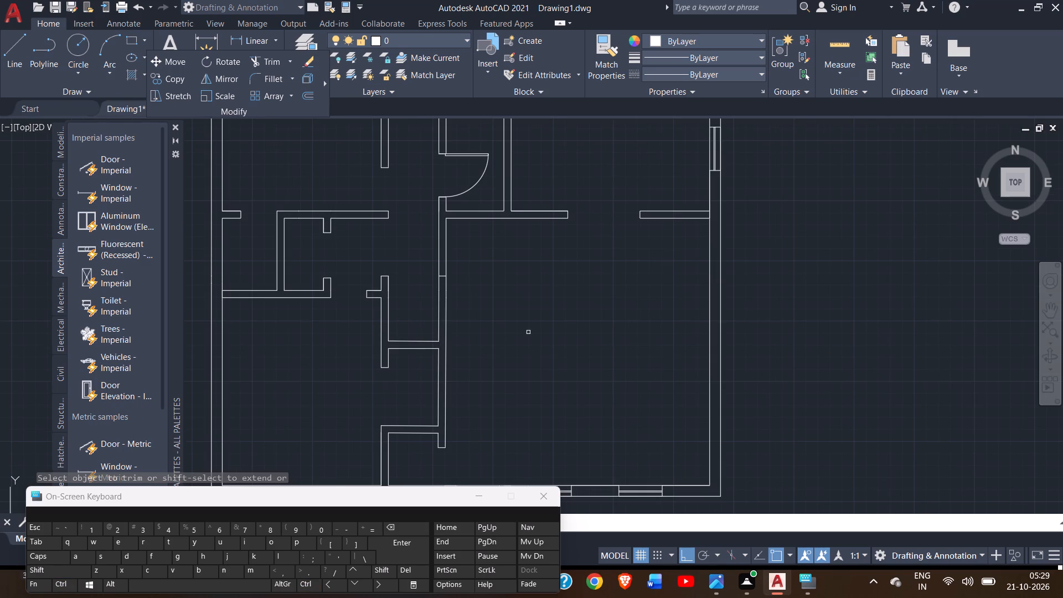
right_click(529, 332)
left_click(544, 336)
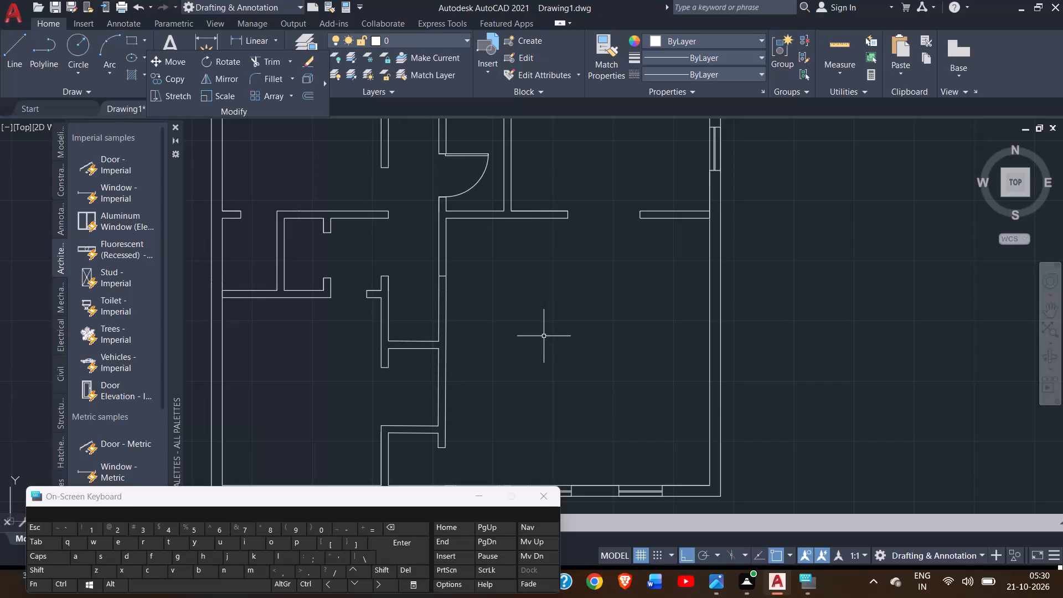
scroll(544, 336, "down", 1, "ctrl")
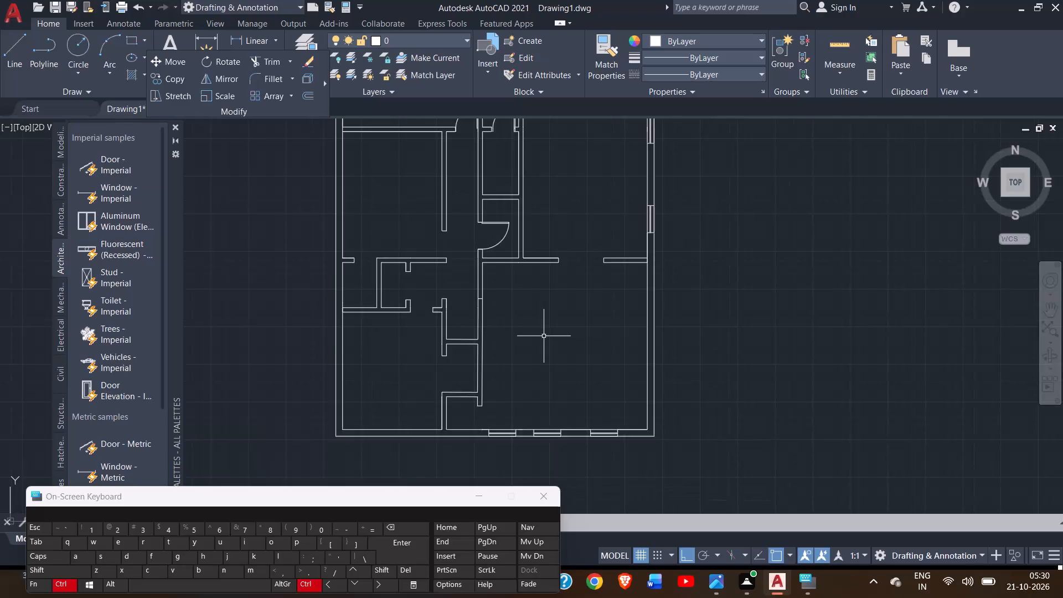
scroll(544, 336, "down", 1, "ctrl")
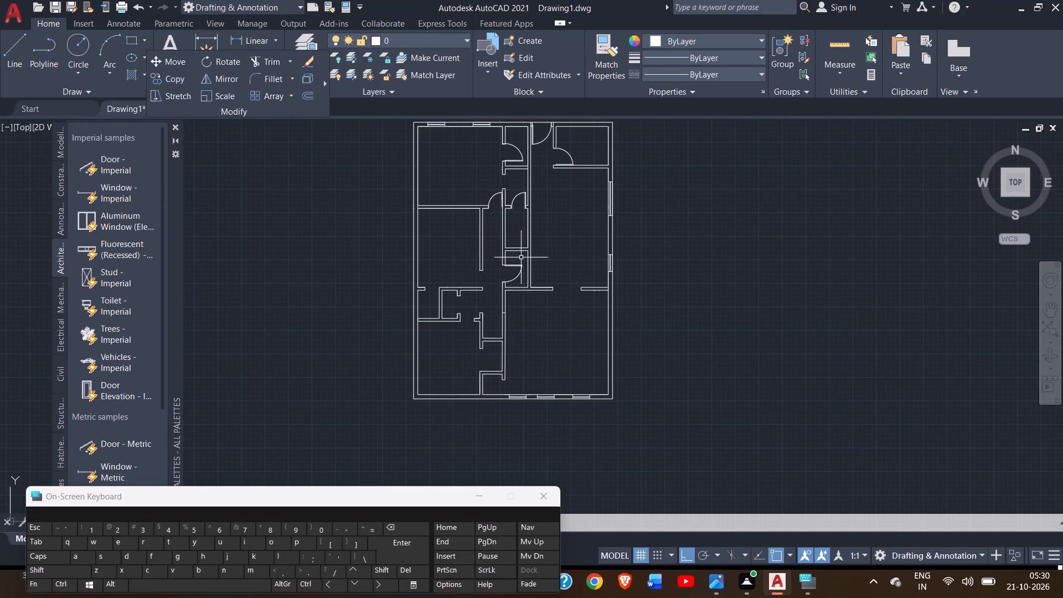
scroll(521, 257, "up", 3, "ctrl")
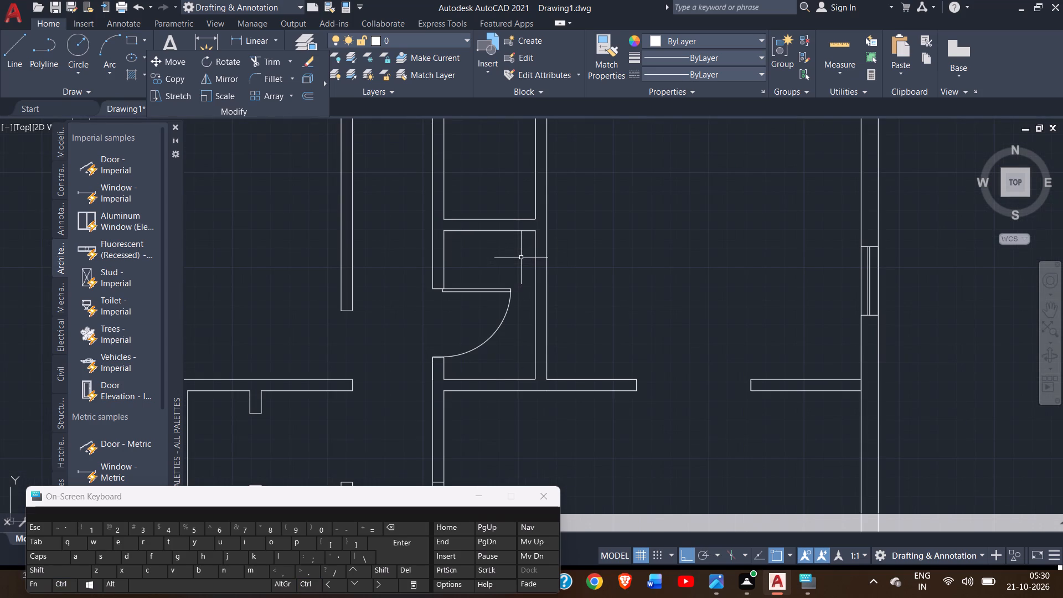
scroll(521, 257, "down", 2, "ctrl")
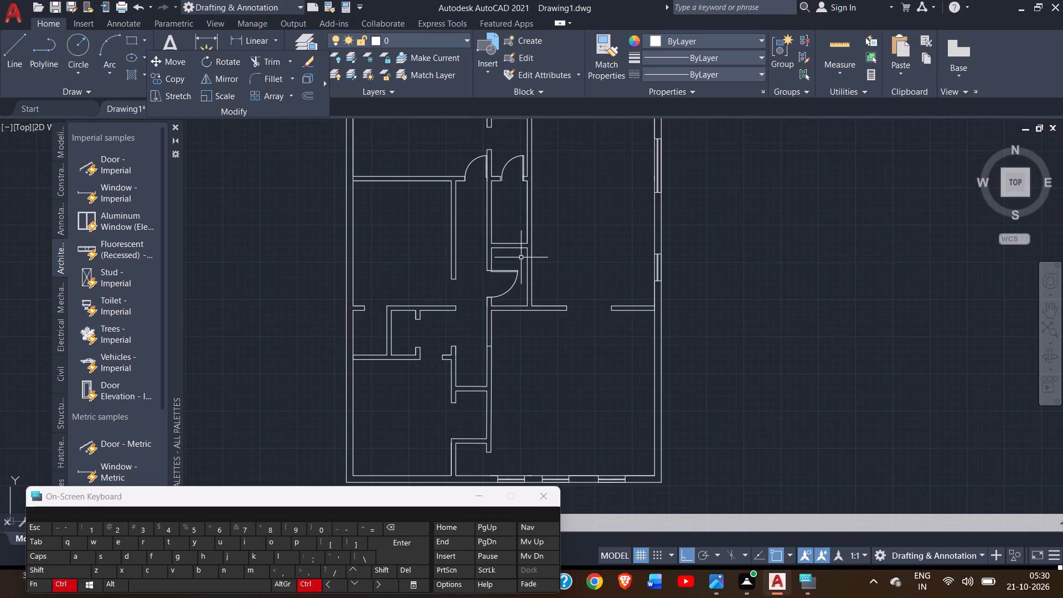
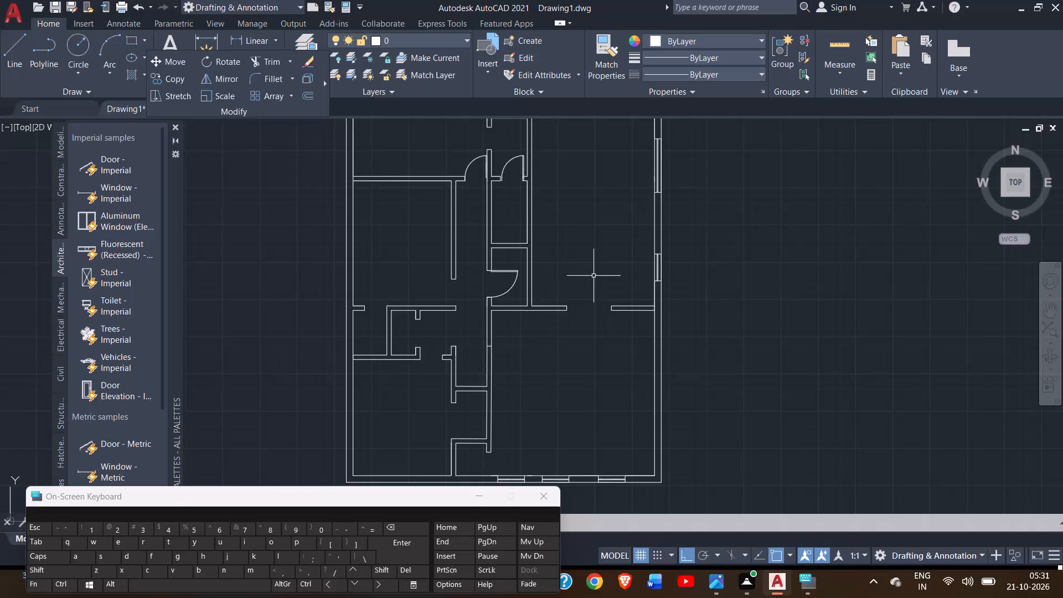
Copy the door of the small closet east of the hallway to the south end corner of the wall on the hallway's west side.
scroll(594, 276, "up", 3, "ctrl")
scroll(594, 276, "down", 2, "ctrl")
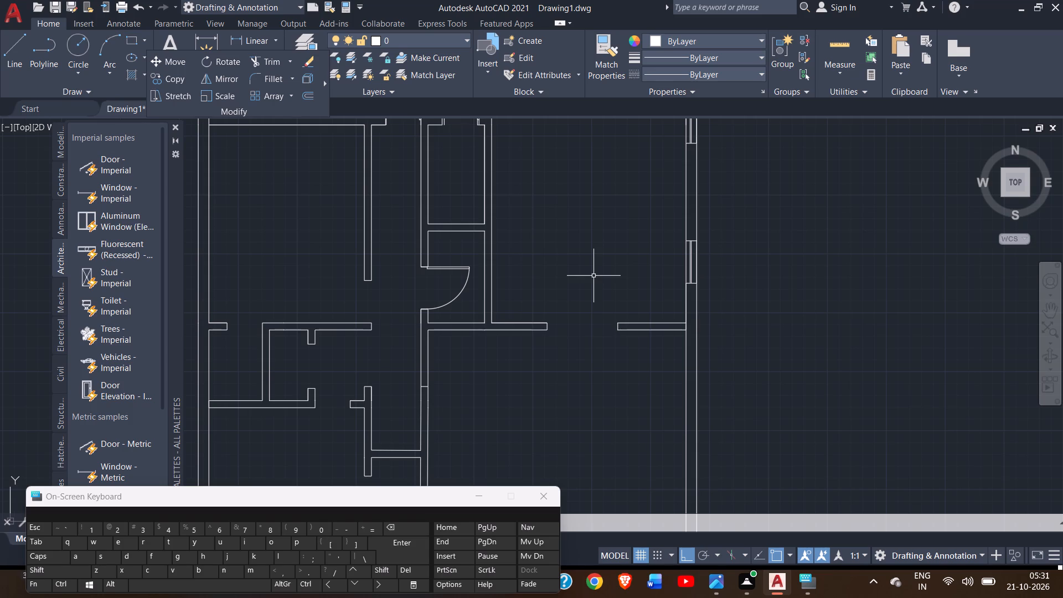
scroll(455, 264, "up", 3, "ctrl")
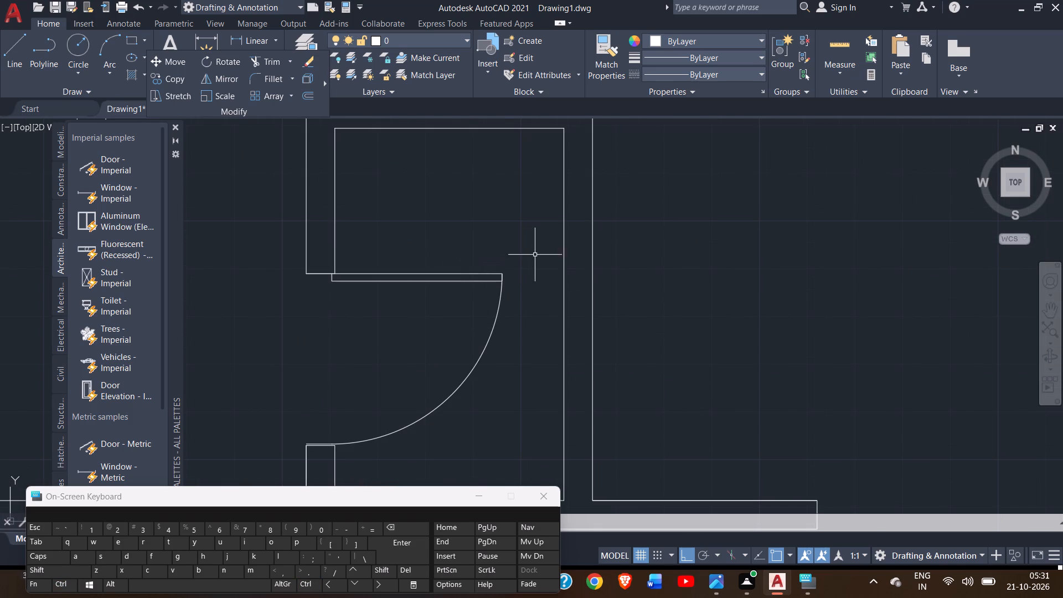
scroll(457, 267, "down", 4, "ctrl")
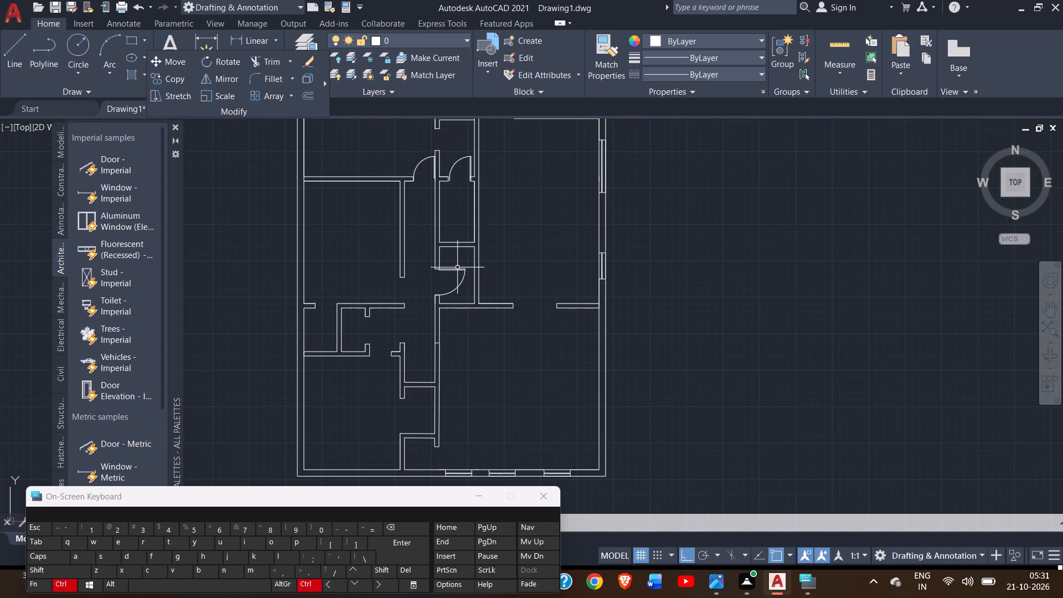
scroll(457, 267, "up", 2, "ctrl")
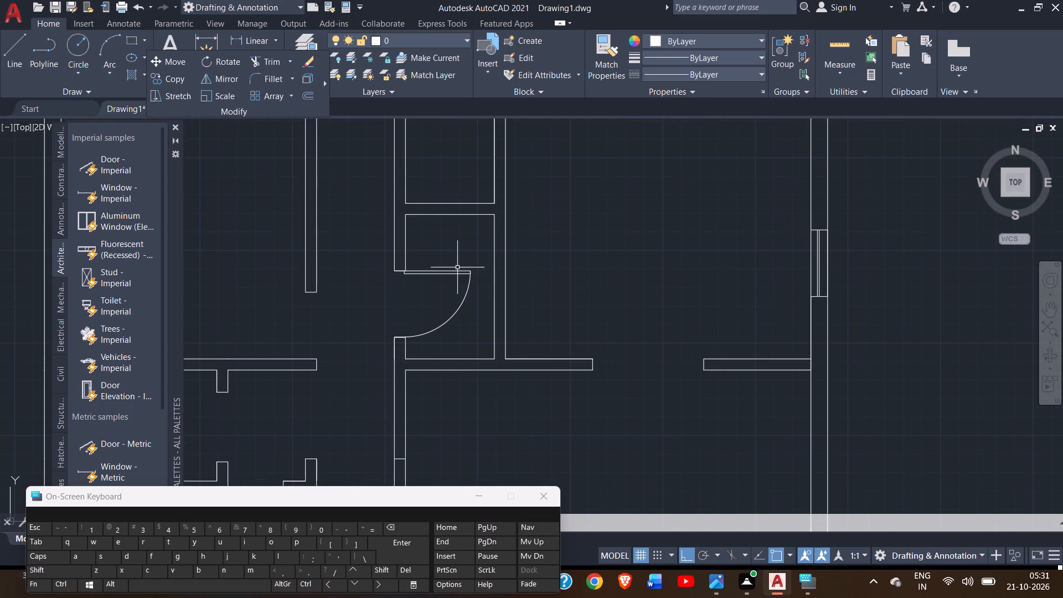
scroll(457, 267, "up", 2, "ctrl")
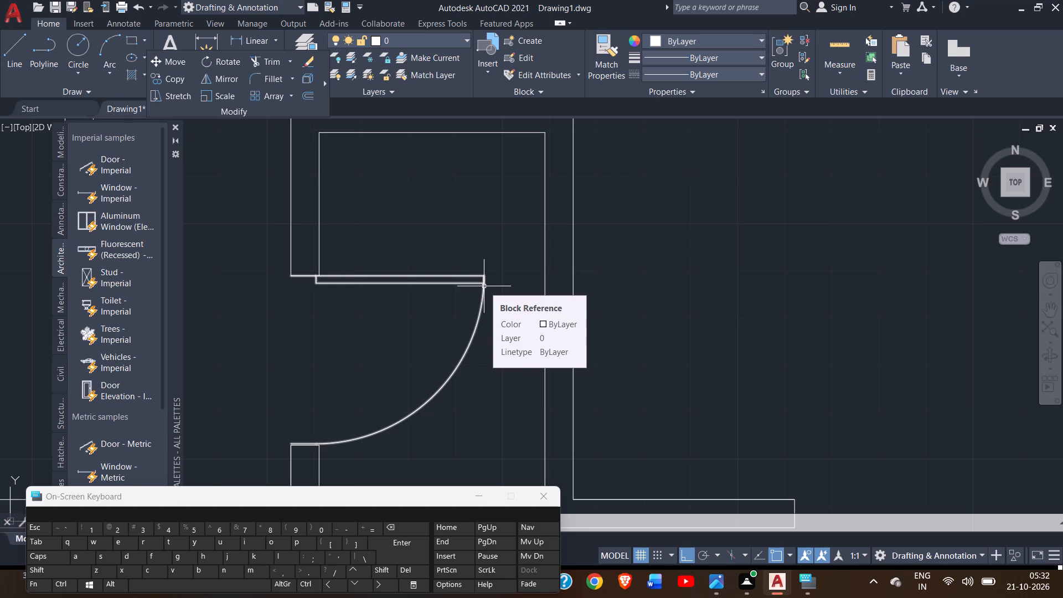
scroll(679, 209, "down", 2, "ctrl")
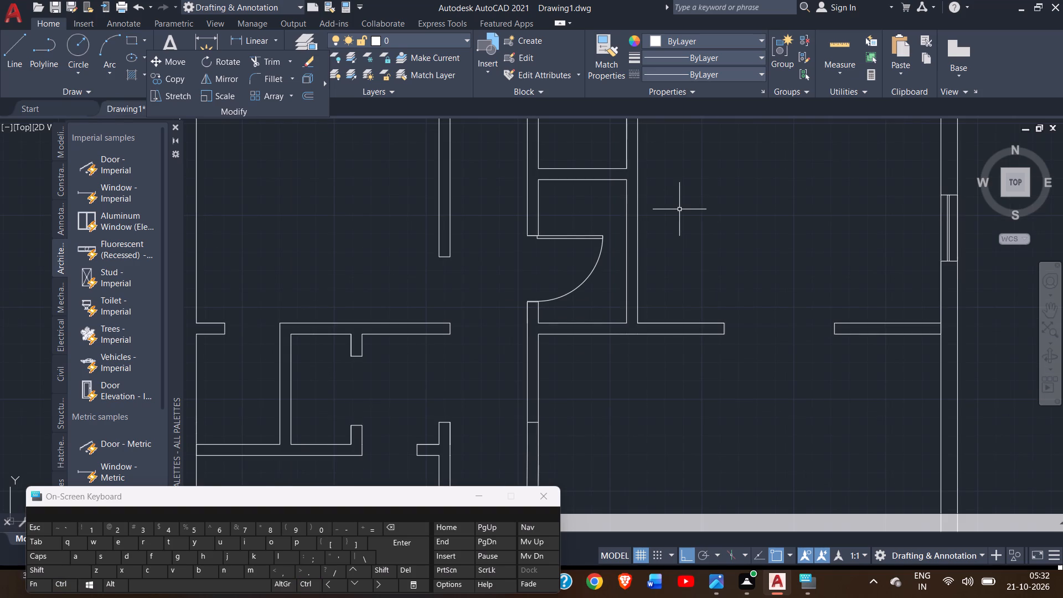
scroll(679, 209, "down", 1, "ctrl")
scroll(679, 209, "up", 2, "ctrl")
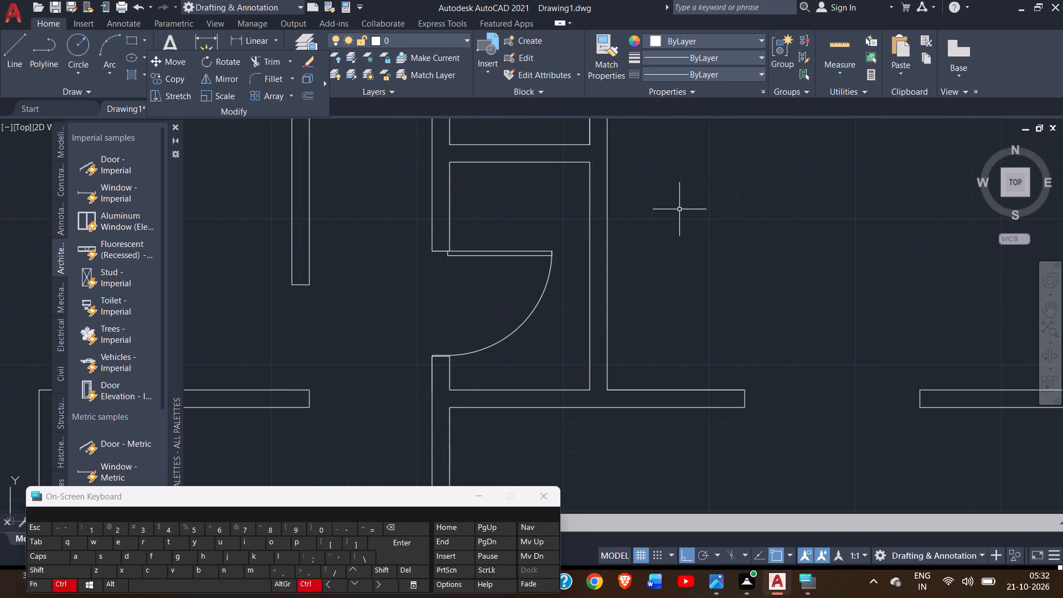
left_click(527, 252)
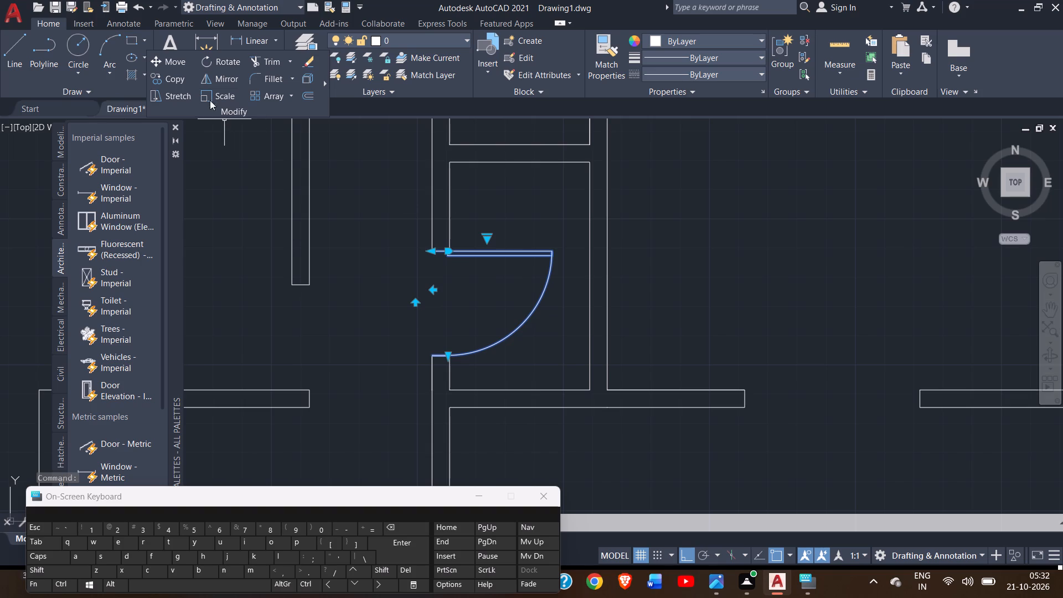
left_click(187, 74)
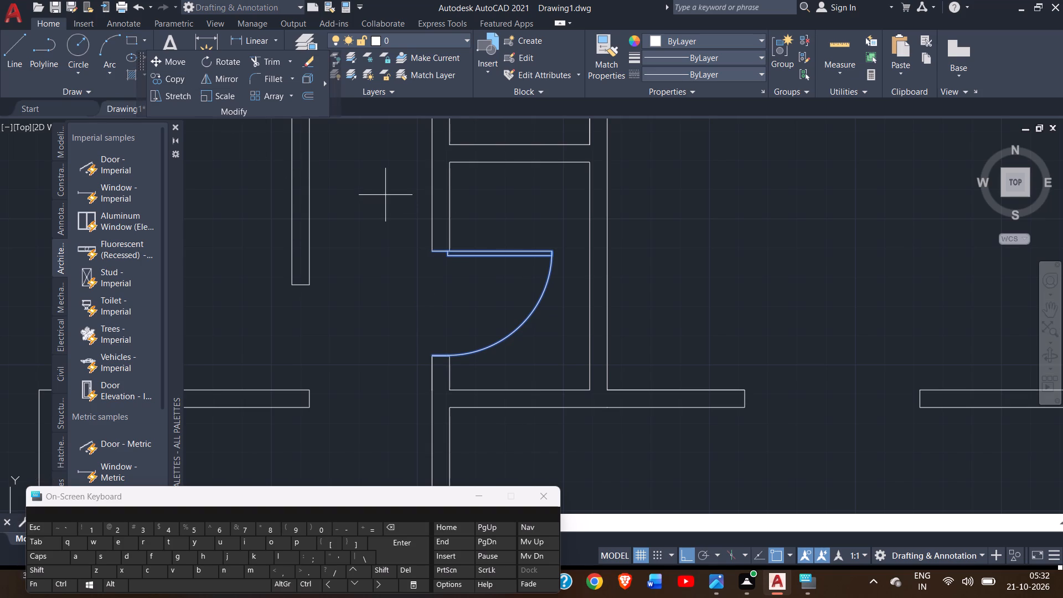
left_click(432, 251)
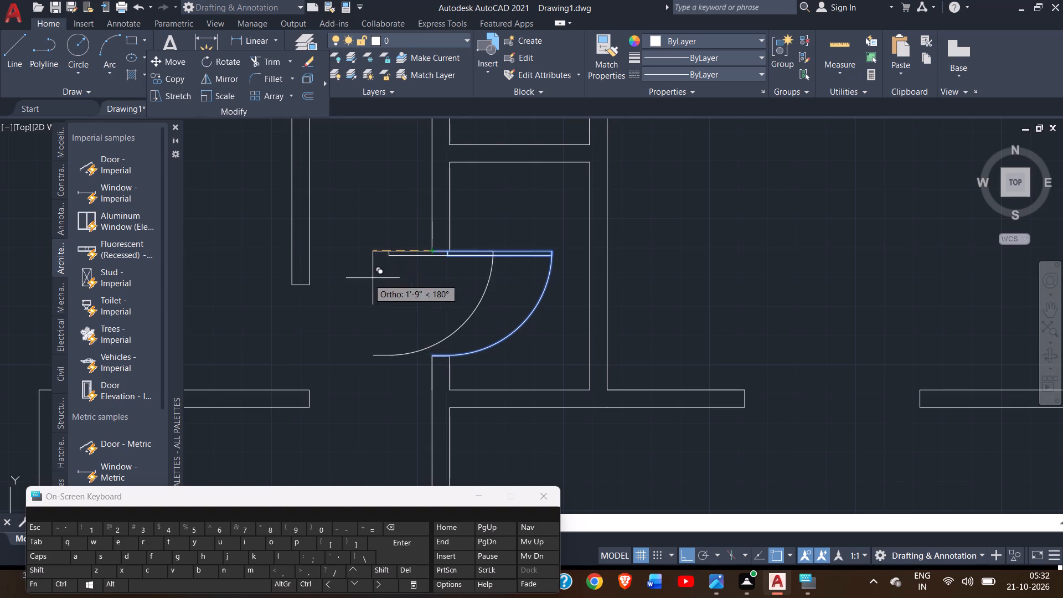
left_click(292, 286)
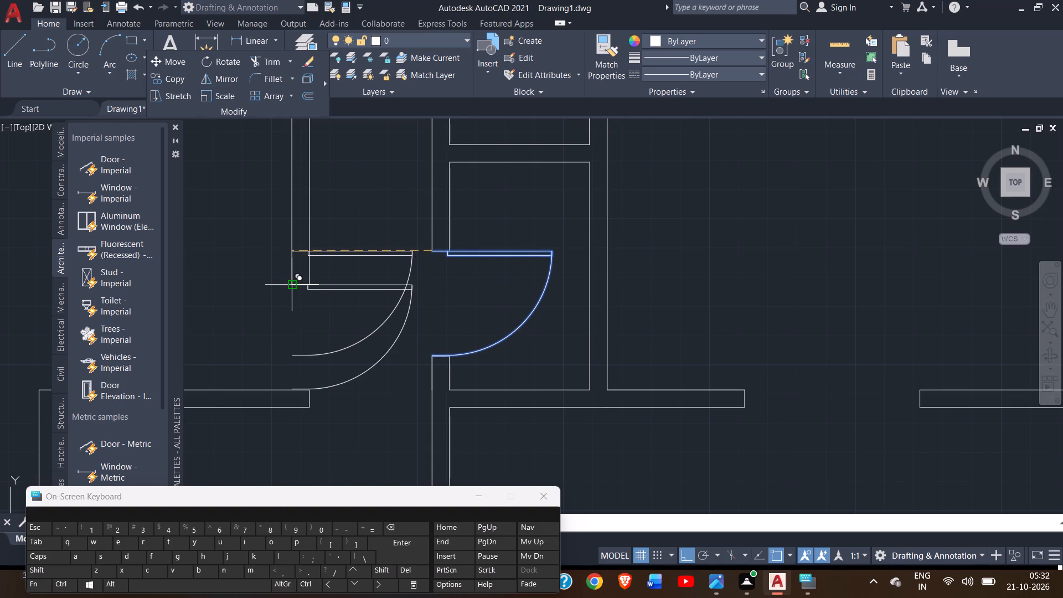
right_click(367, 210)
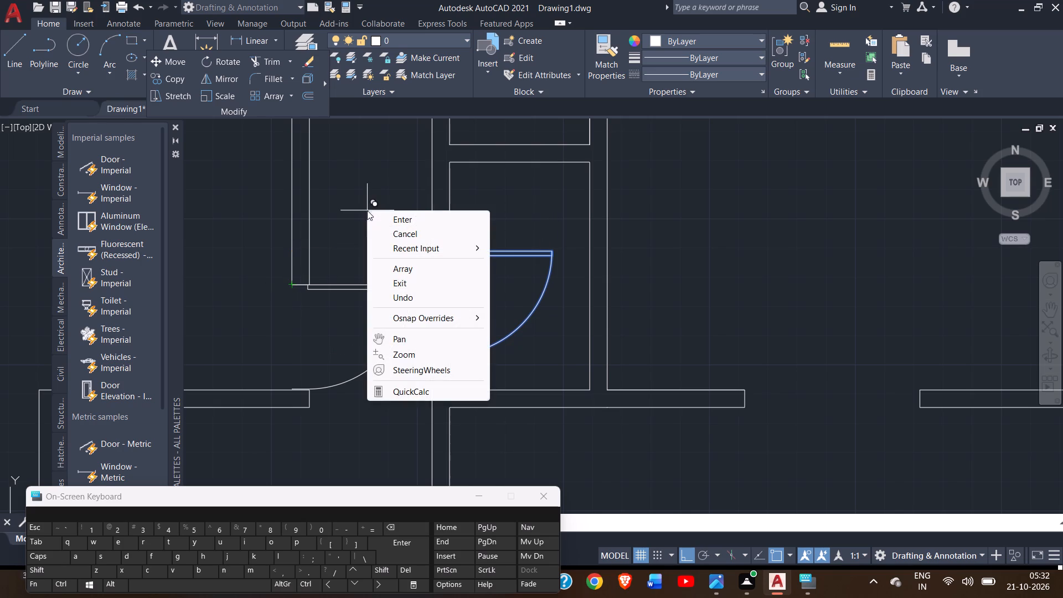
left_click(382, 225)
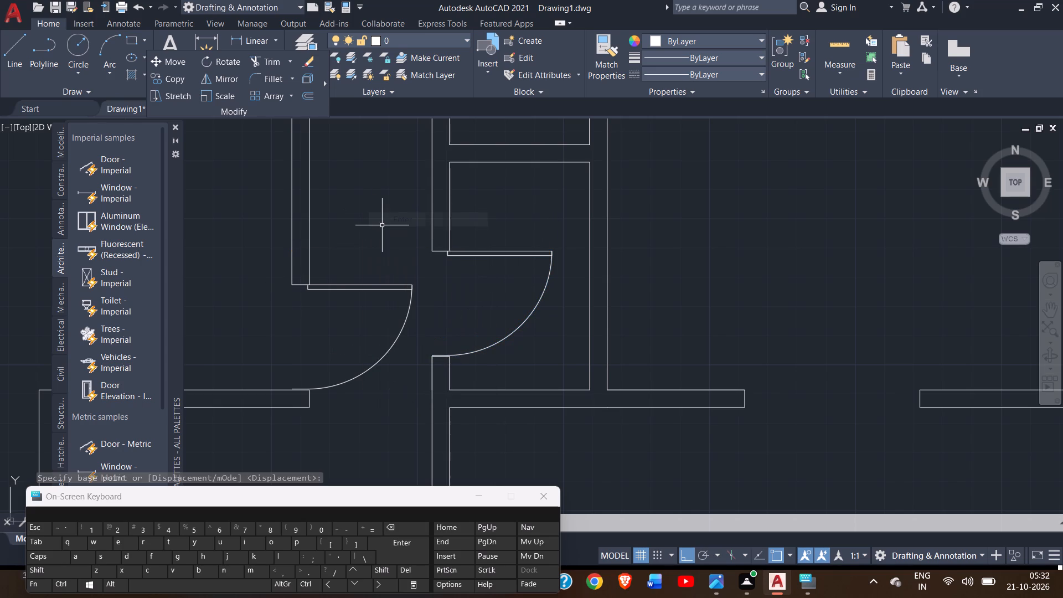
Flip the copied door so that it swings west into the room instead of into the hallway, and clear the selection.
scroll(326, 293, "up", 2, "ctrl")
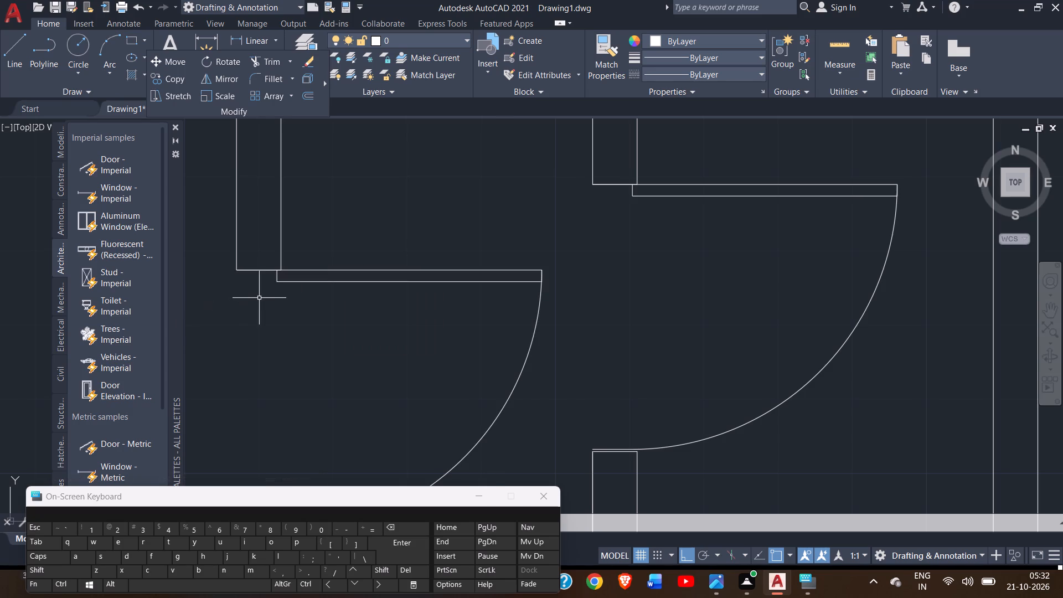
scroll(260, 297, "down", 1, "ctrl")
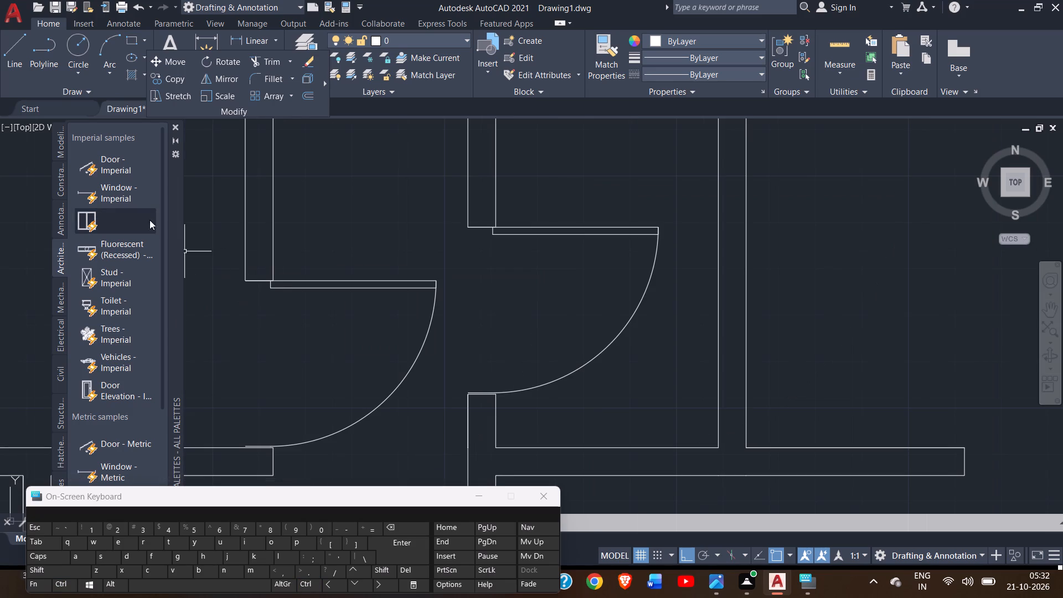
left_click(325, 280)
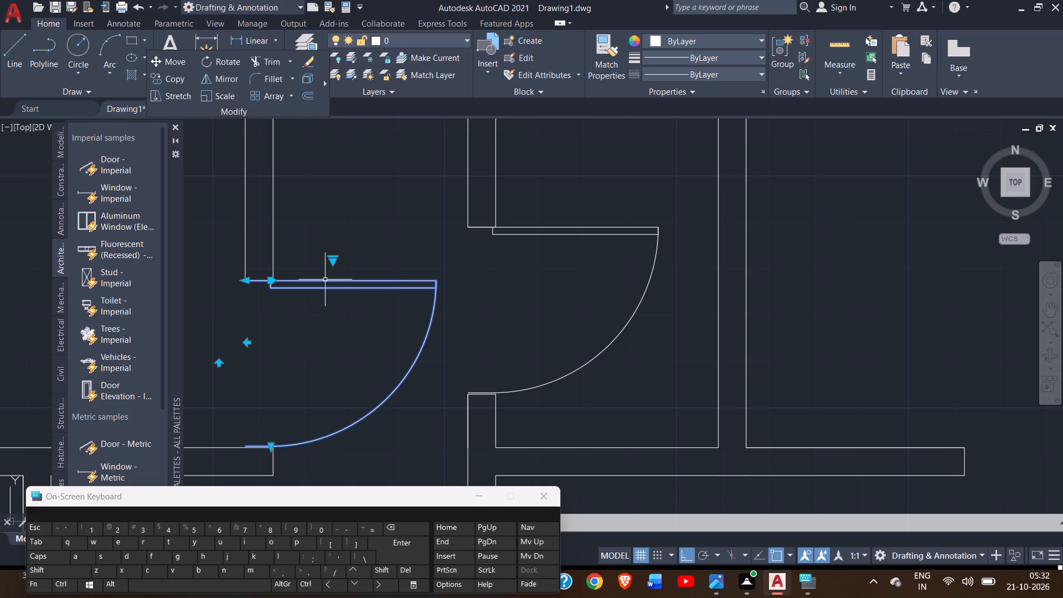
left_click(247, 342)
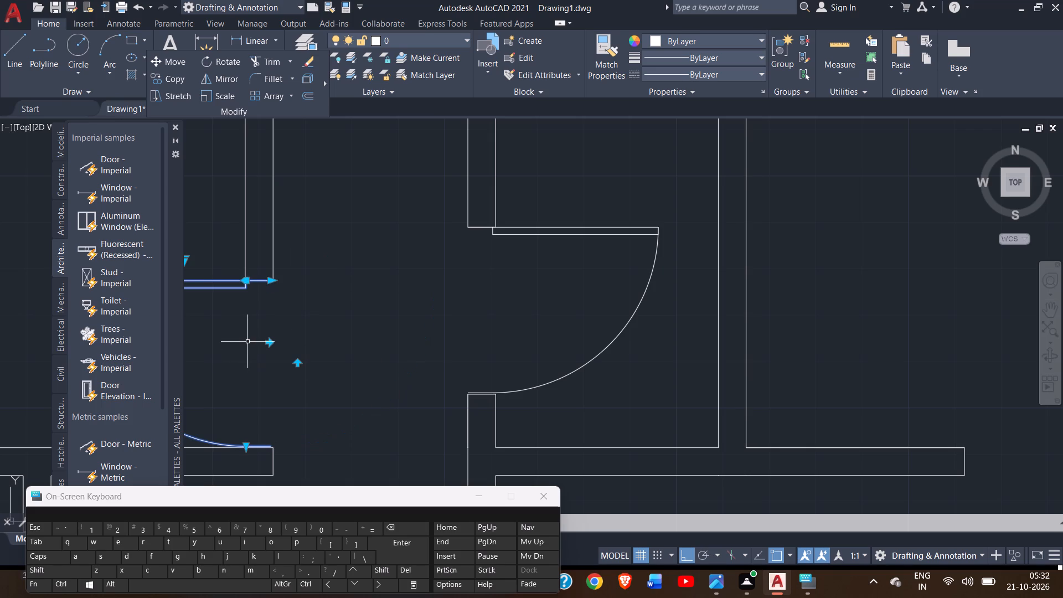
scroll(247, 342, "down", 3, "ctrl")
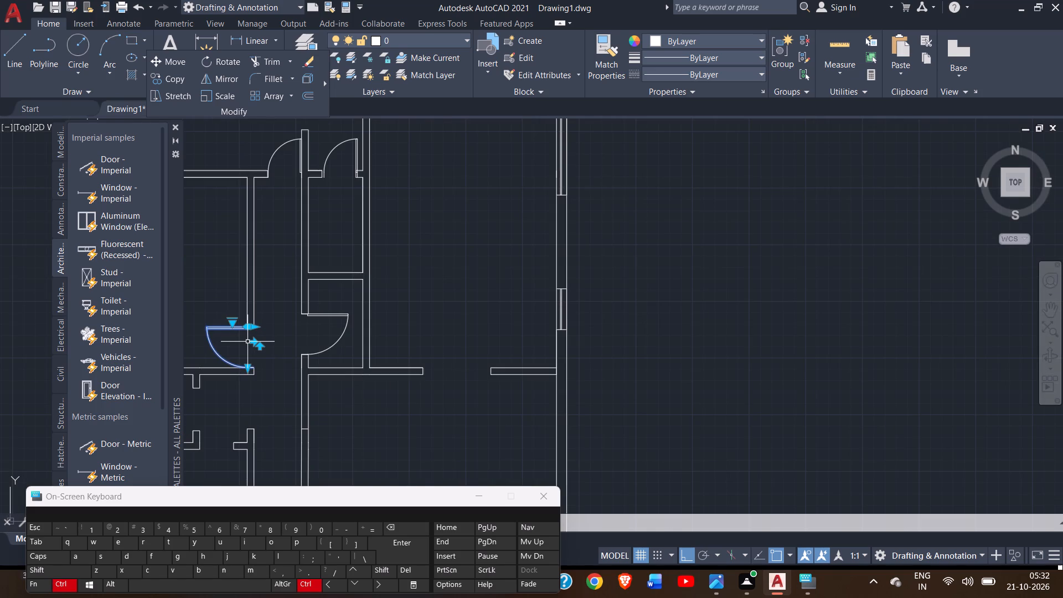
scroll(247, 342, "down", 1, "ctrl")
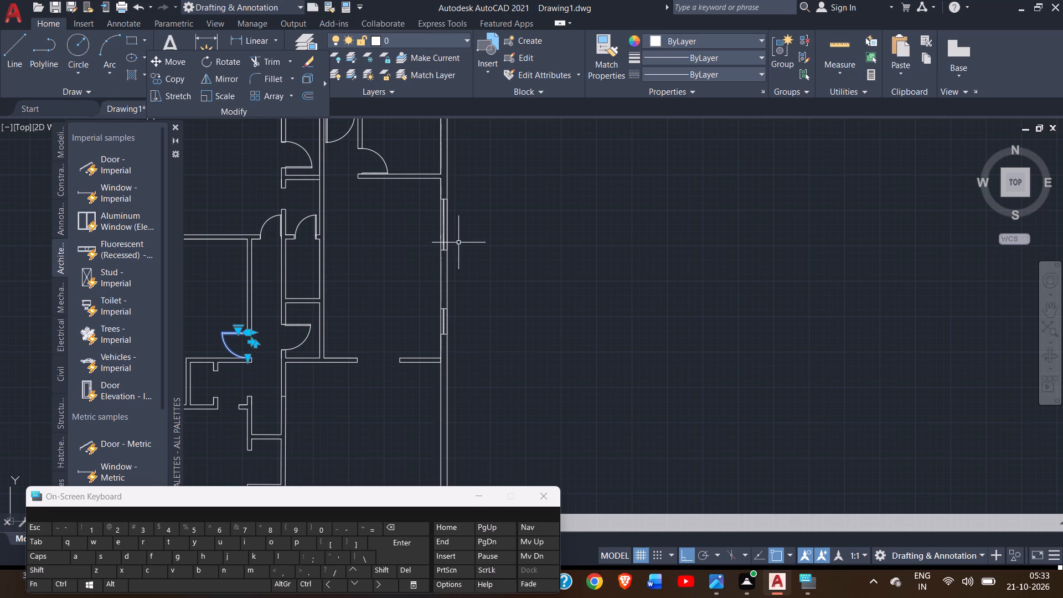
scroll(499, 248, "down", 1, "ctrl")
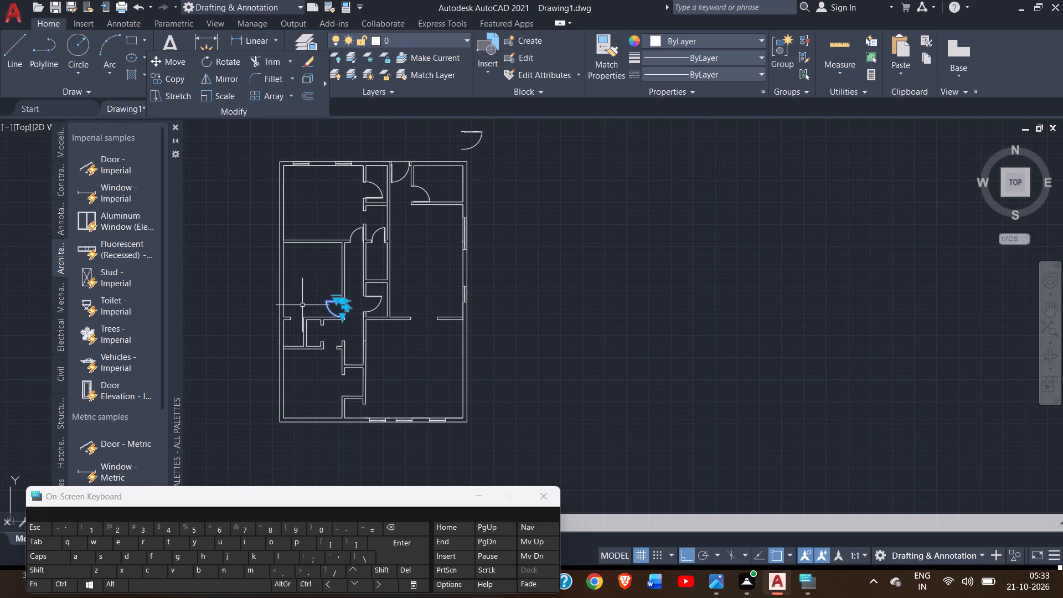
scroll(302, 305, "up", 2, "ctrl")
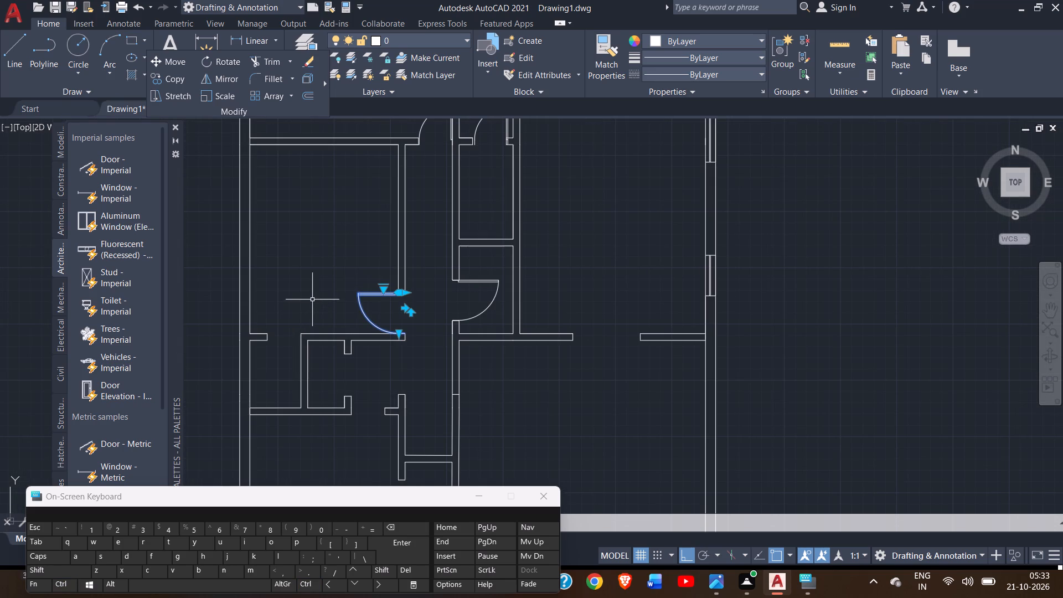
scroll(312, 300, "up", 2, "ctrl")
left_click(355, 297)
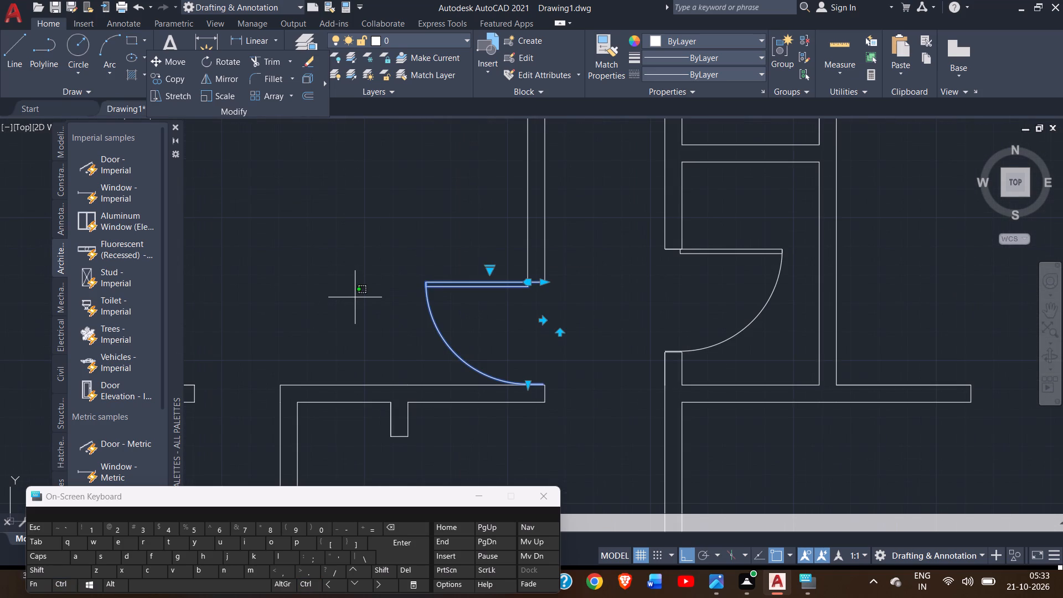
left_click(355, 297)
right_click(355, 297)
left_click(338, 289)
left_click(411, 227)
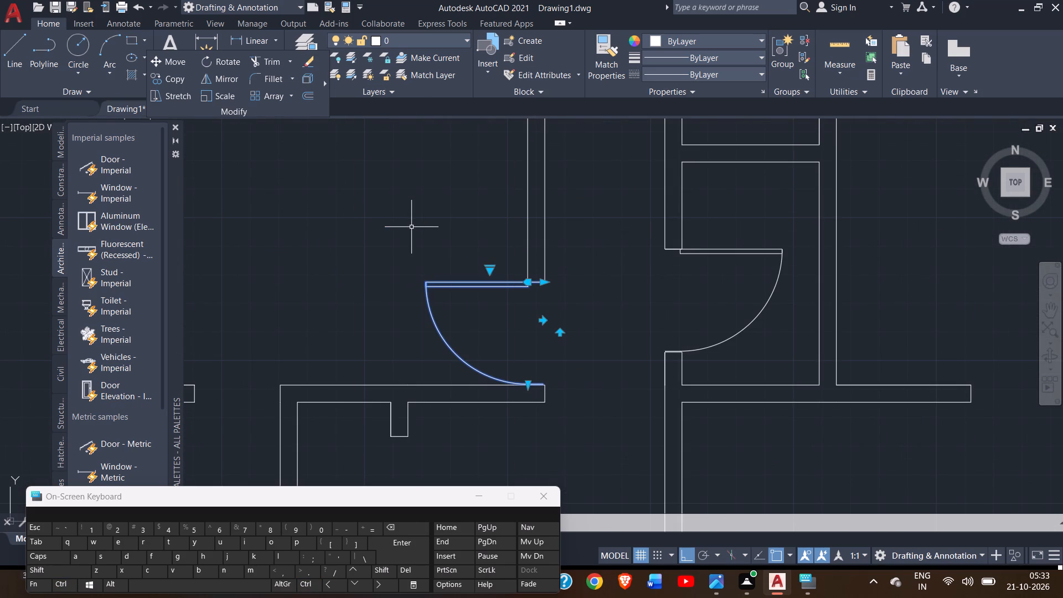
right_click(411, 227)
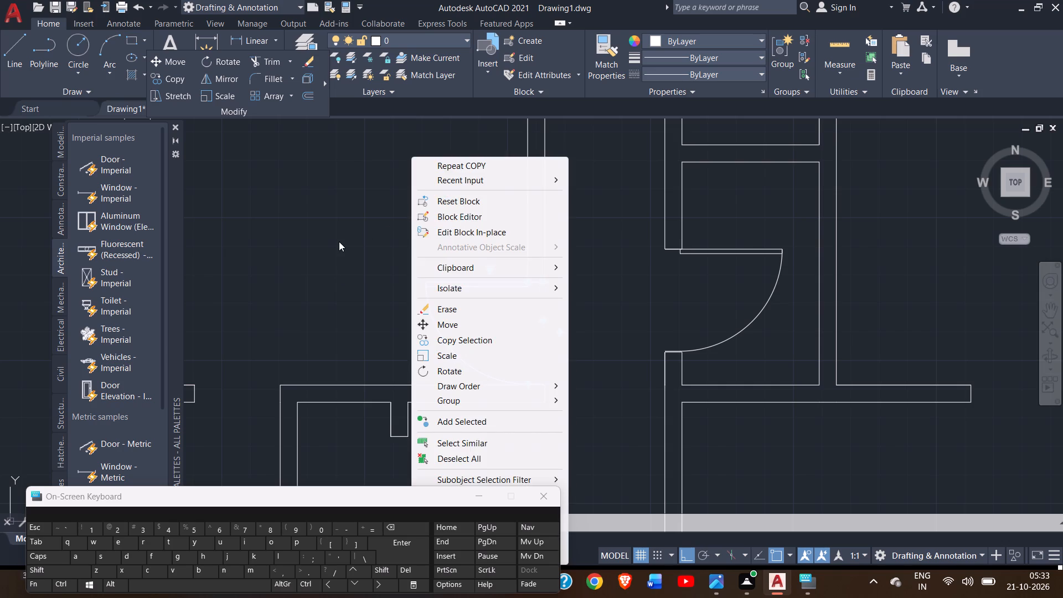
left_click(339, 241)
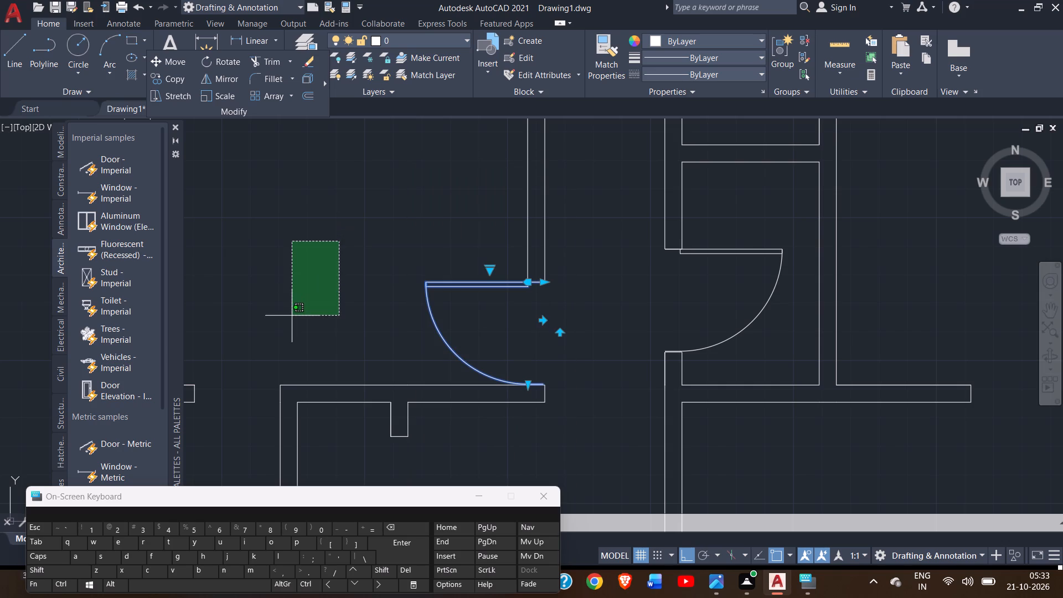
left_click(292, 312)
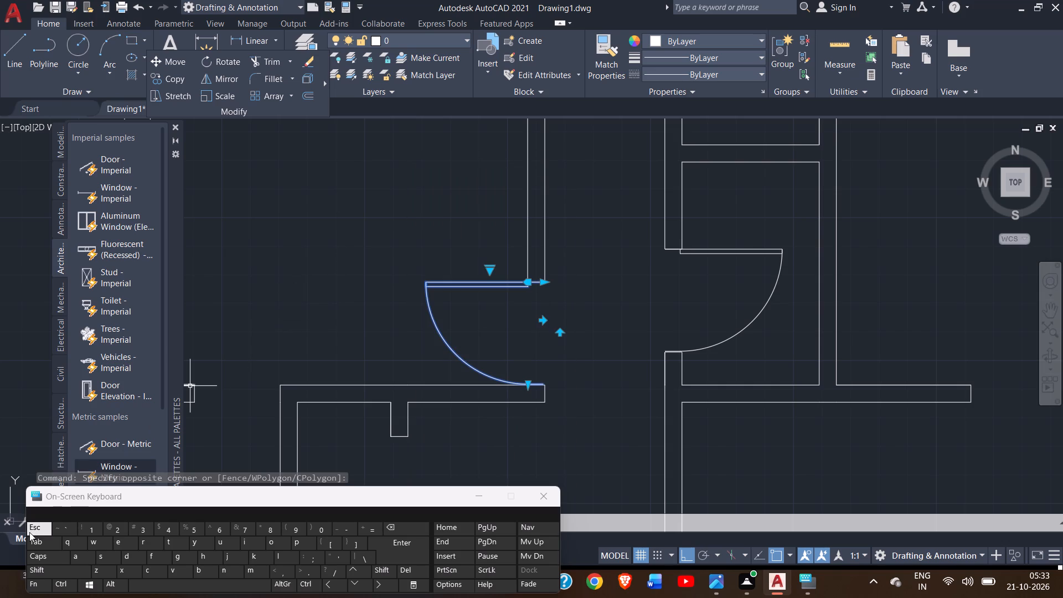
key("Escape")
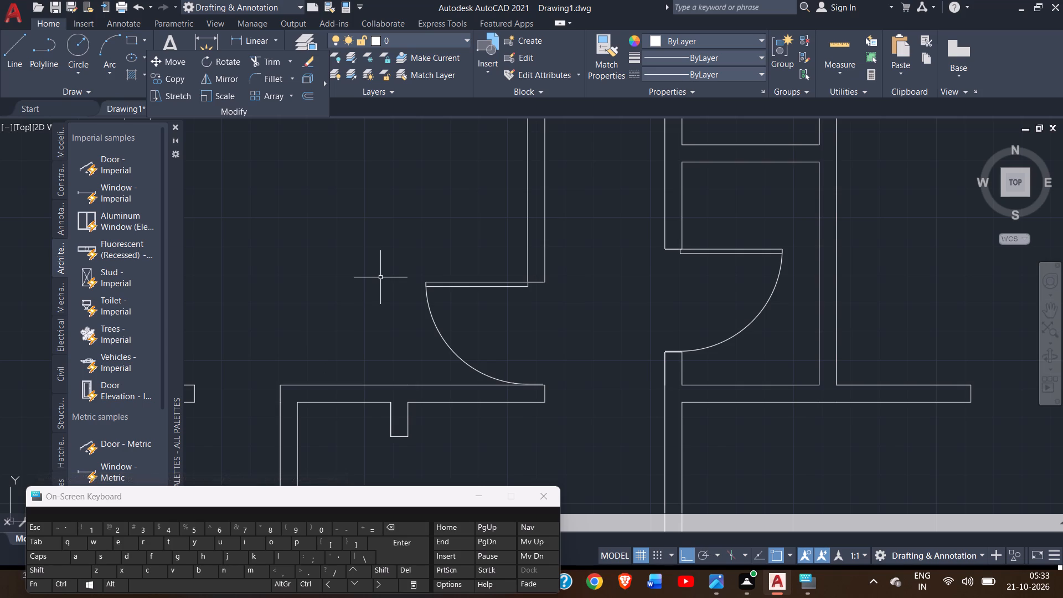
Copy the door at the hallway's north end to the east jamb of the opening into the southwest room, beside the small closet.
scroll(380, 277, "down", 4, "ctrl")
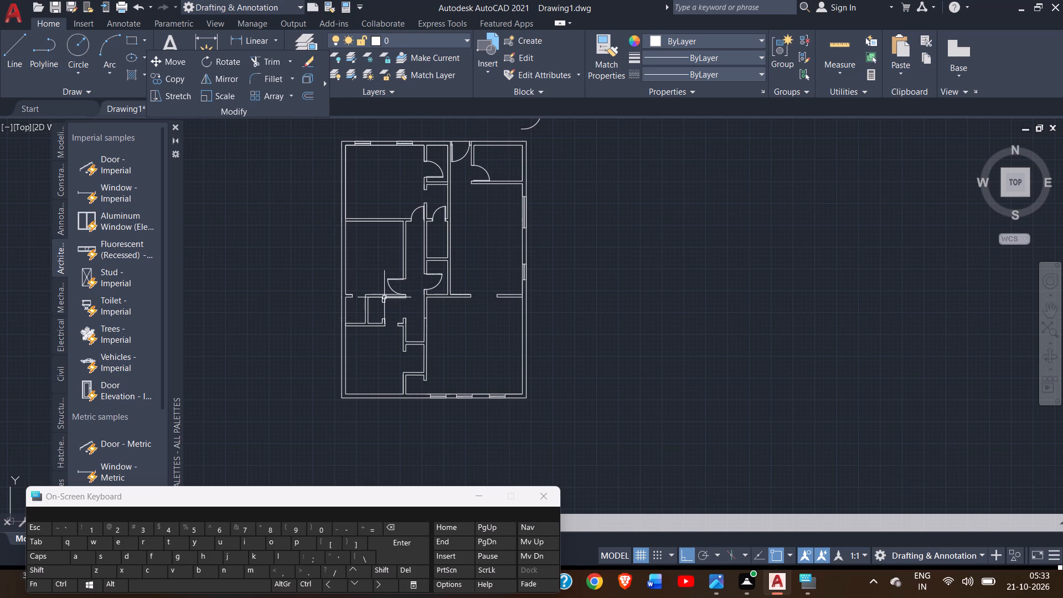
scroll(384, 297, "up", 3, "ctrl")
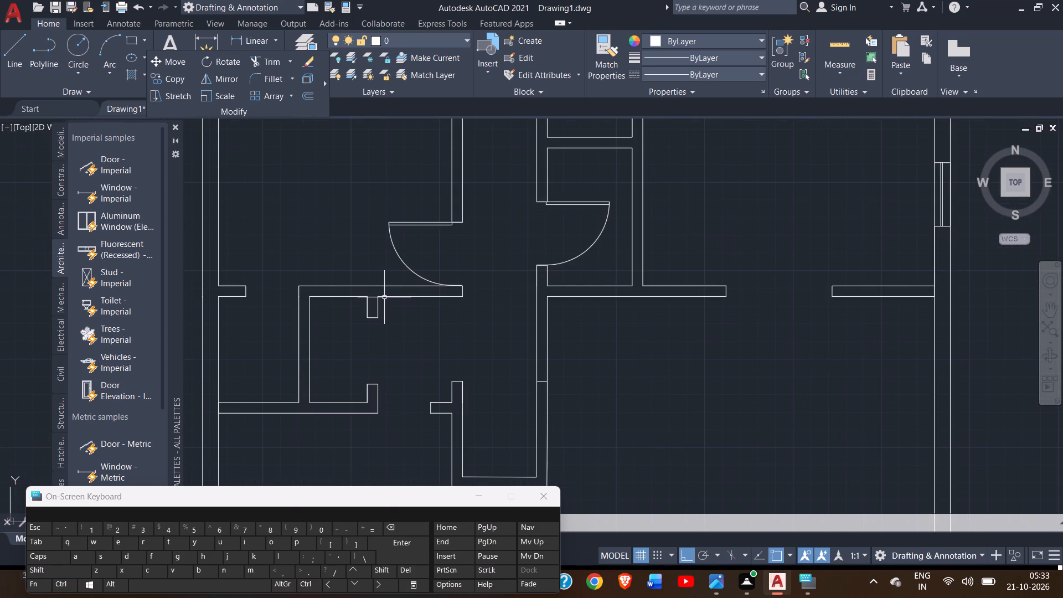
scroll(412, 274, "down", 2, "ctrl")
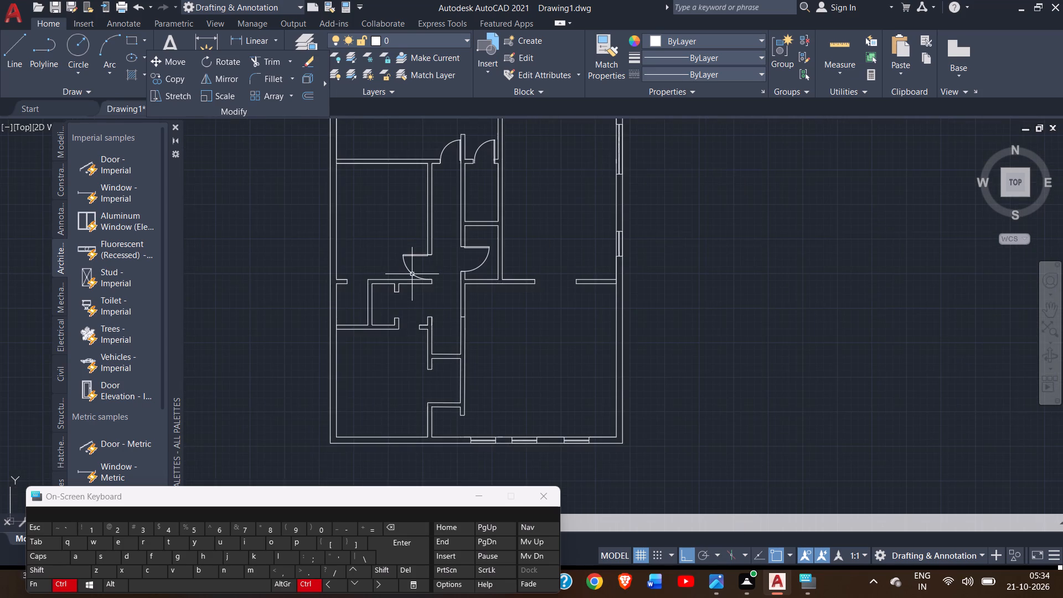
scroll(412, 274, "down", 1, "ctrl")
scroll(412, 274, "up", 2, "ctrl")
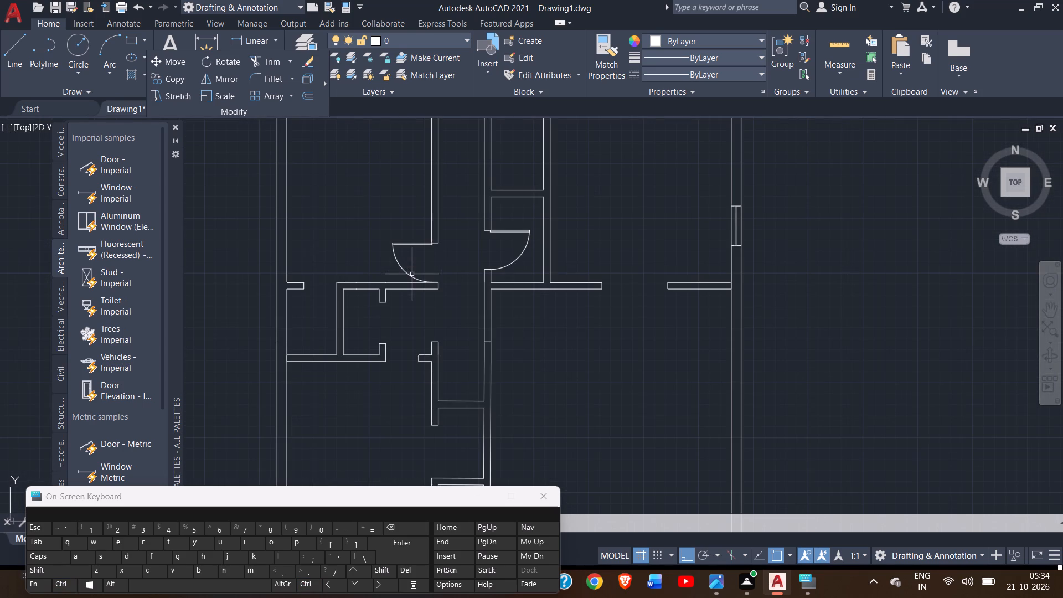
scroll(412, 274, "down", 1, "ctrl")
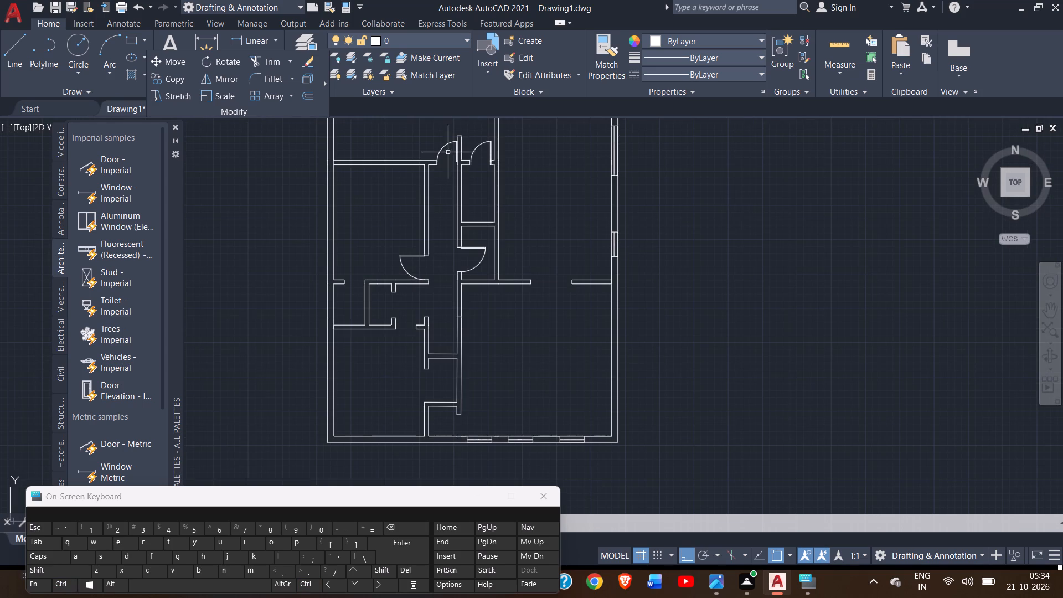
left_click(445, 143)
left_click(183, 75)
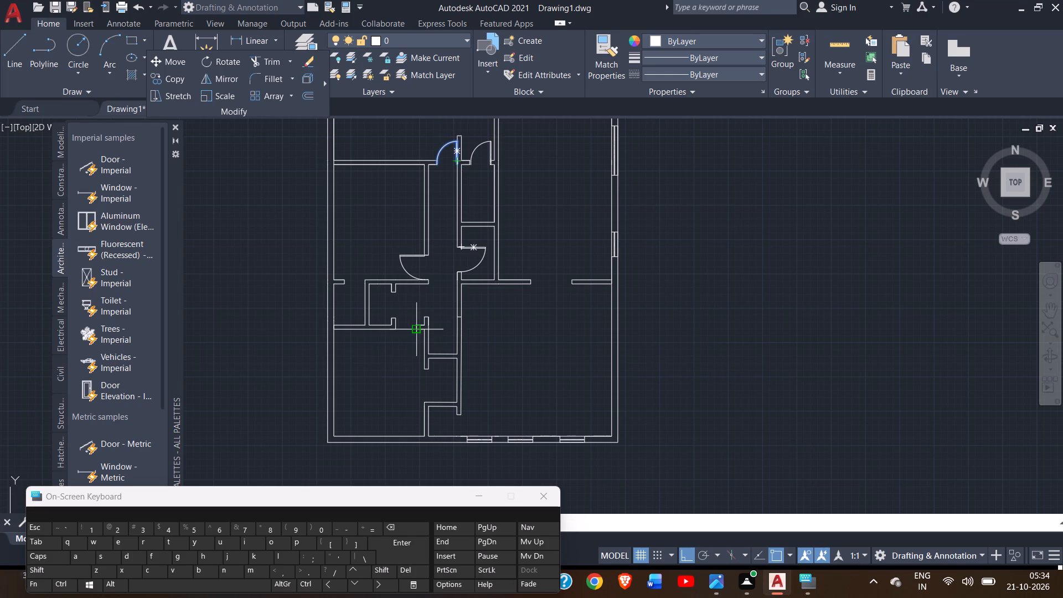
left_click(176, 78)
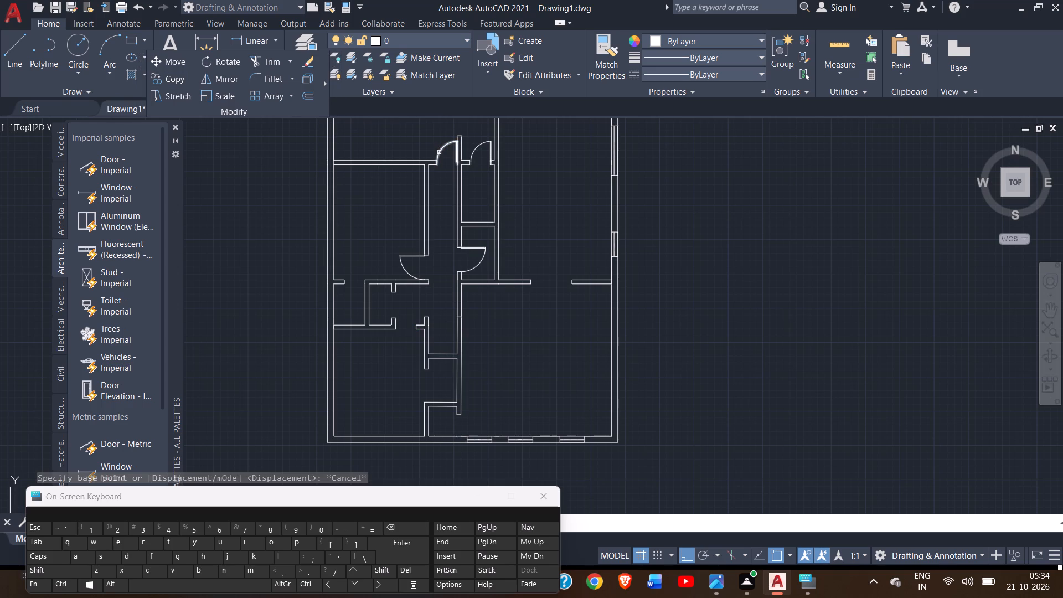
left_click(447, 146)
right_click(447, 146)
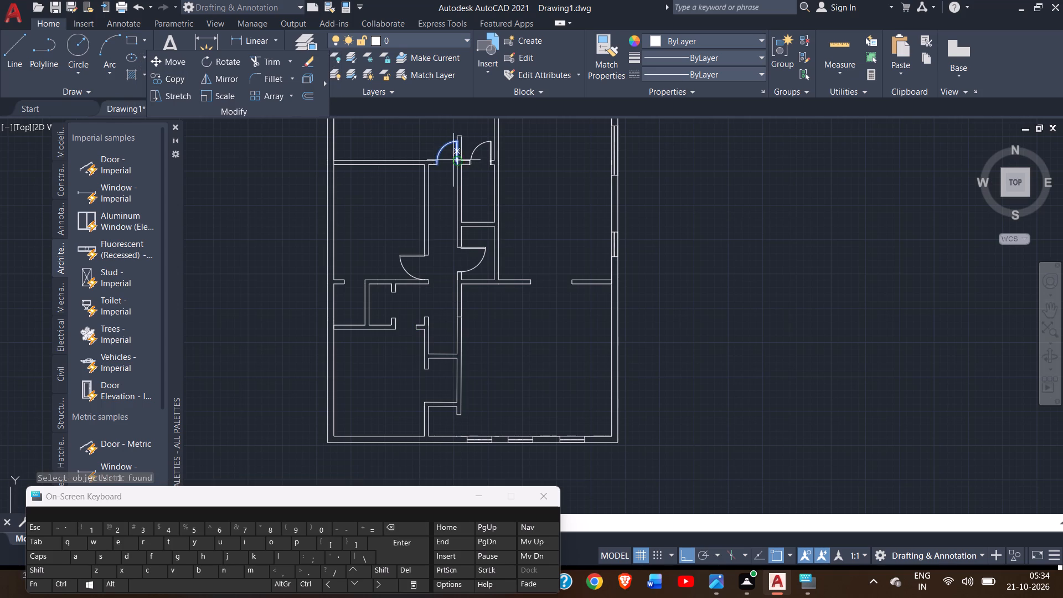
left_click_drag(456, 162, 419, 327)
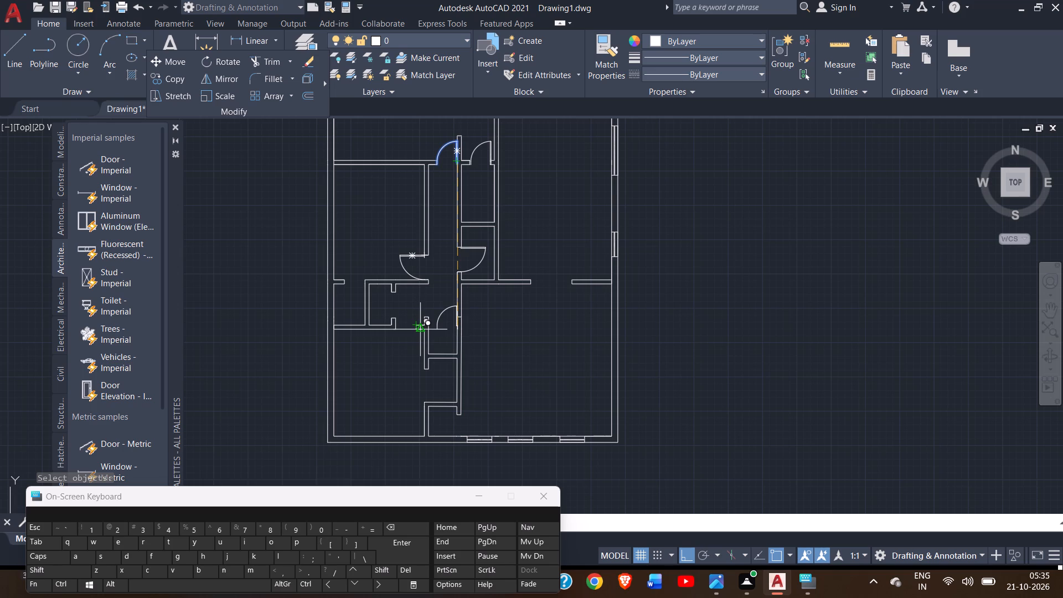
left_click(414, 332)
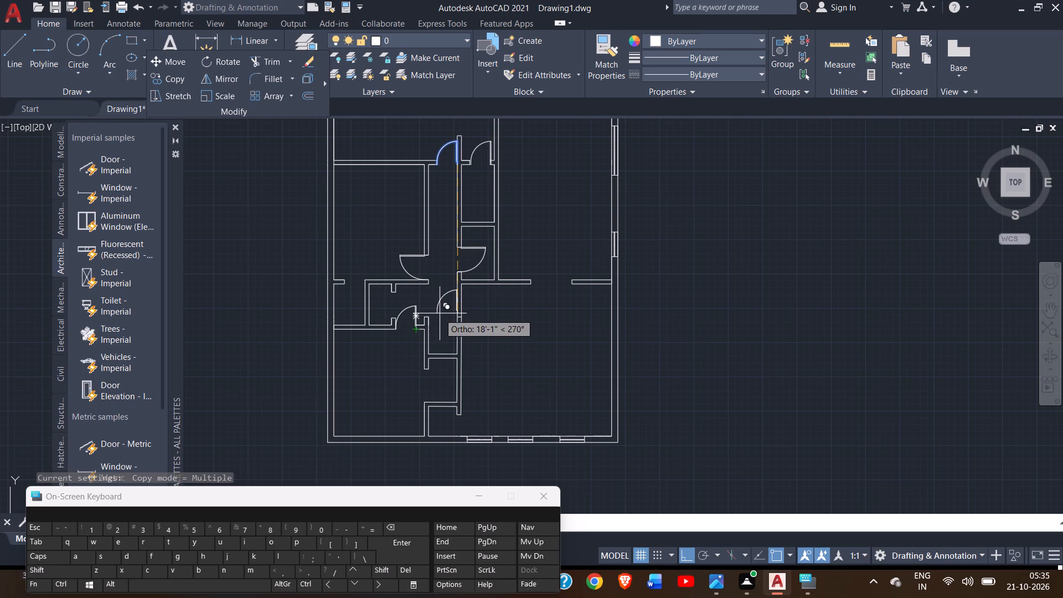
right_click(440, 312)
left_click(451, 319)
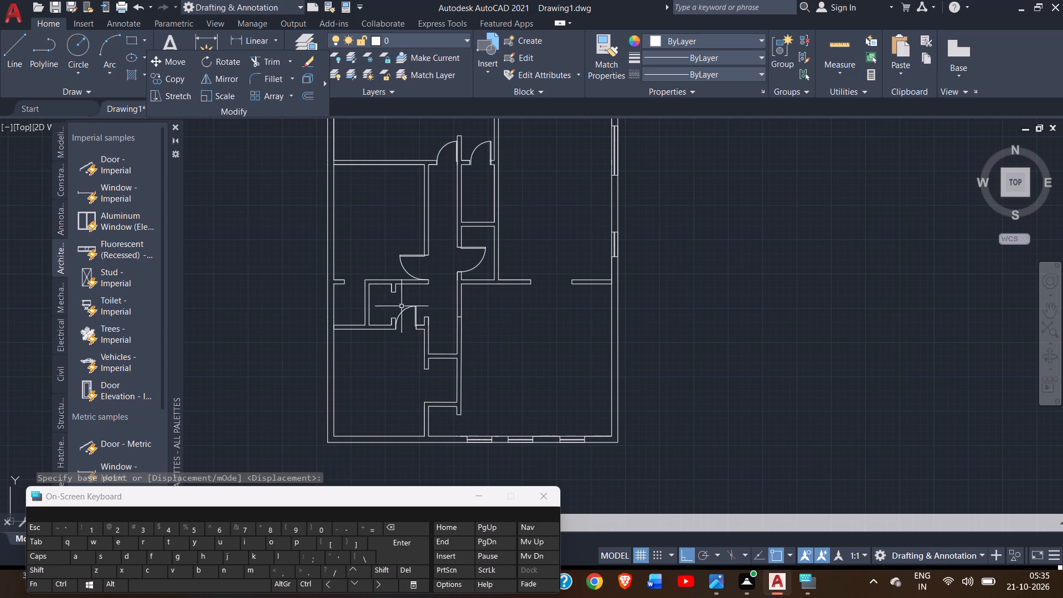
Flip the copied door so that it swings south into the southwest room.
scroll(427, 306, "up", 3, "ctrl")
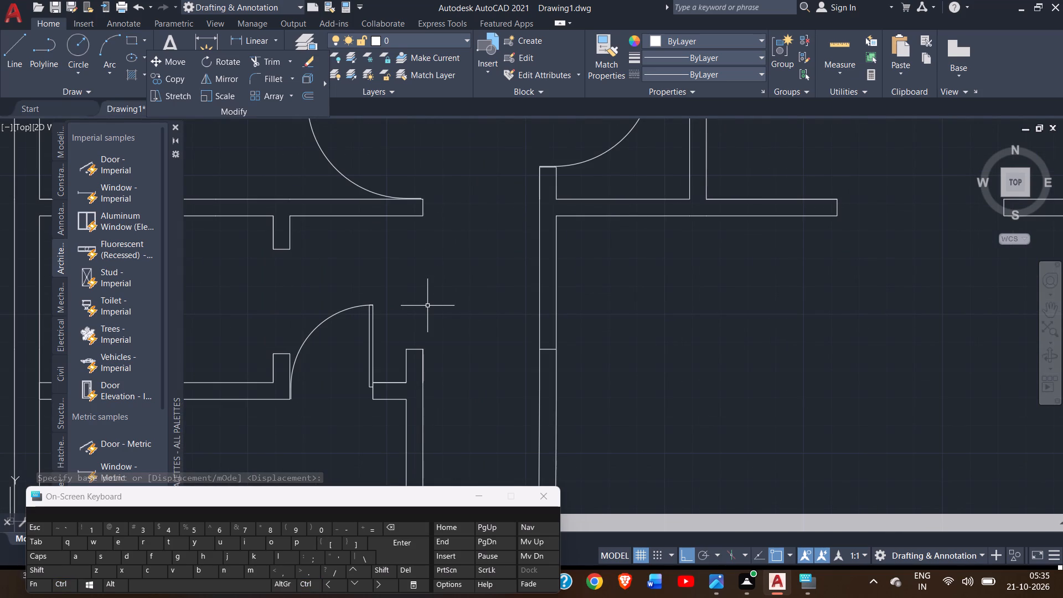
left_click(366, 305)
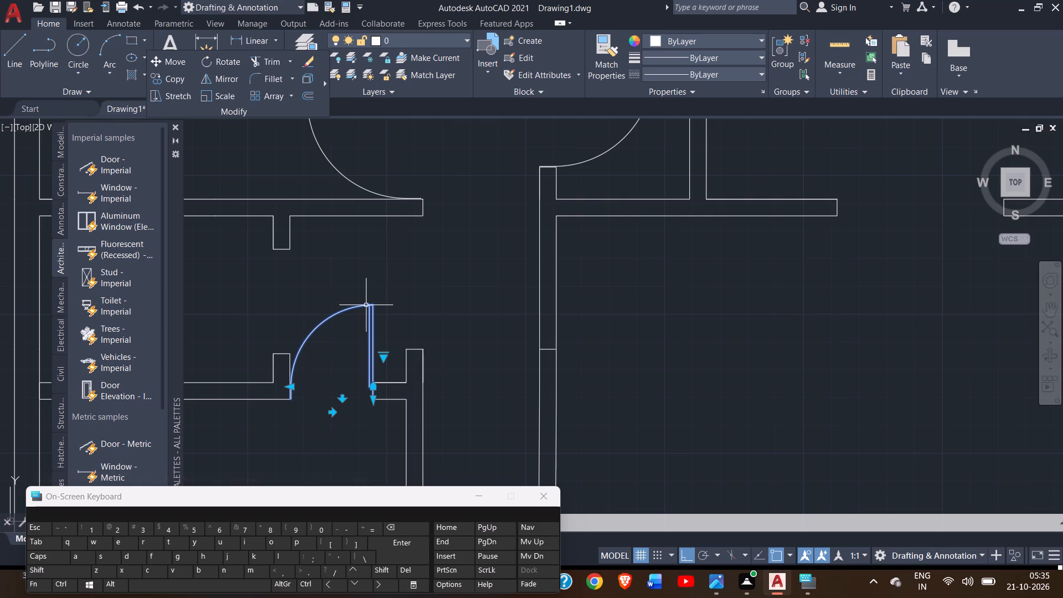
left_click(342, 400)
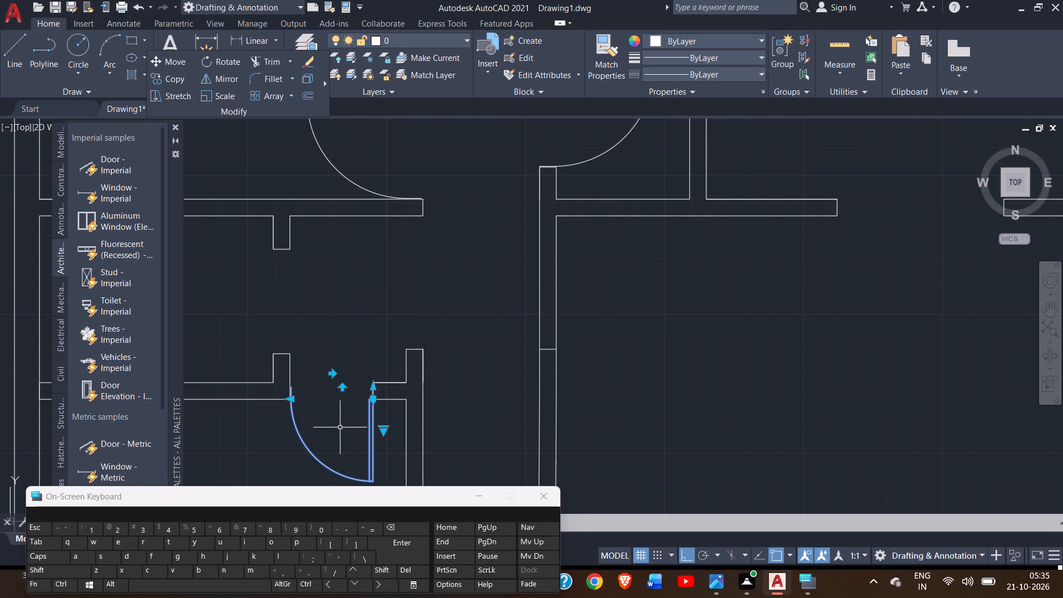
Scale the flipped door slightly about its upper jamb corner so its arc meets the opening's west jamb.
scroll(340, 427, "up", 1, "ctrl")
left_click(417, 305)
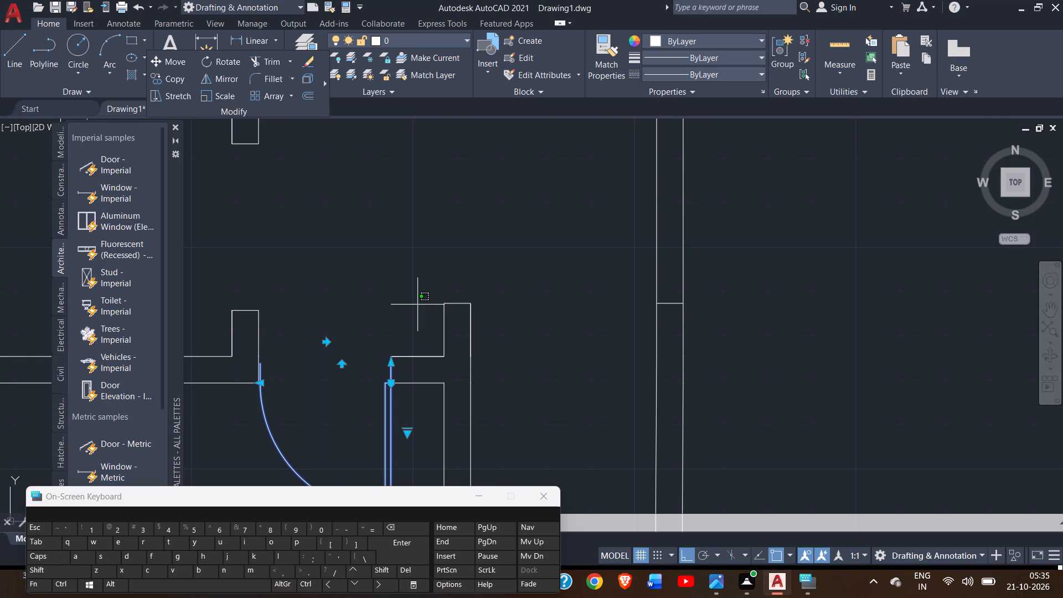
left_click(259, 198)
left_click(207, 96)
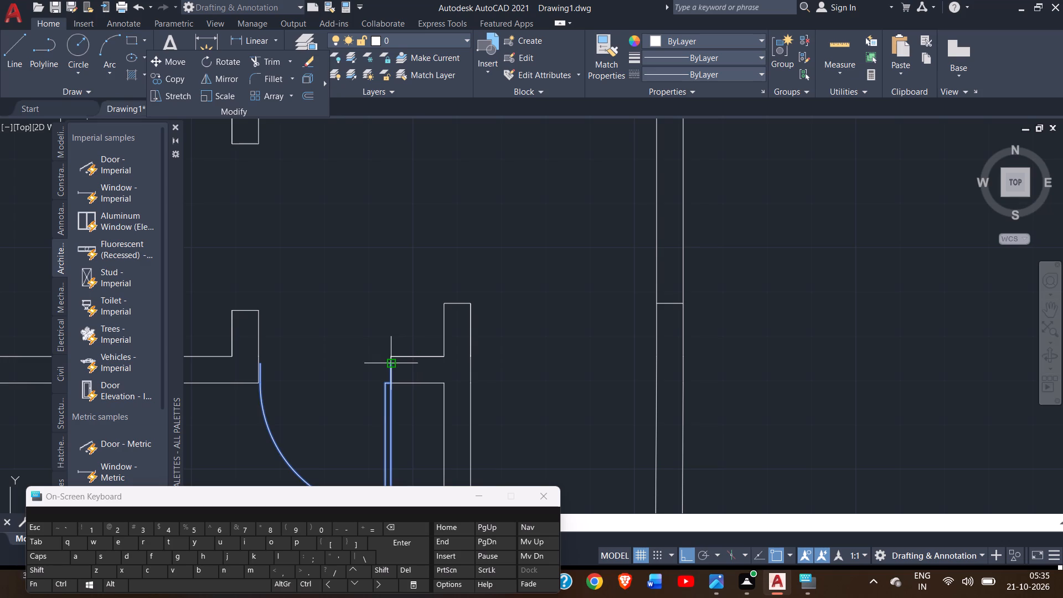
left_click_drag(391, 362, 317, 369)
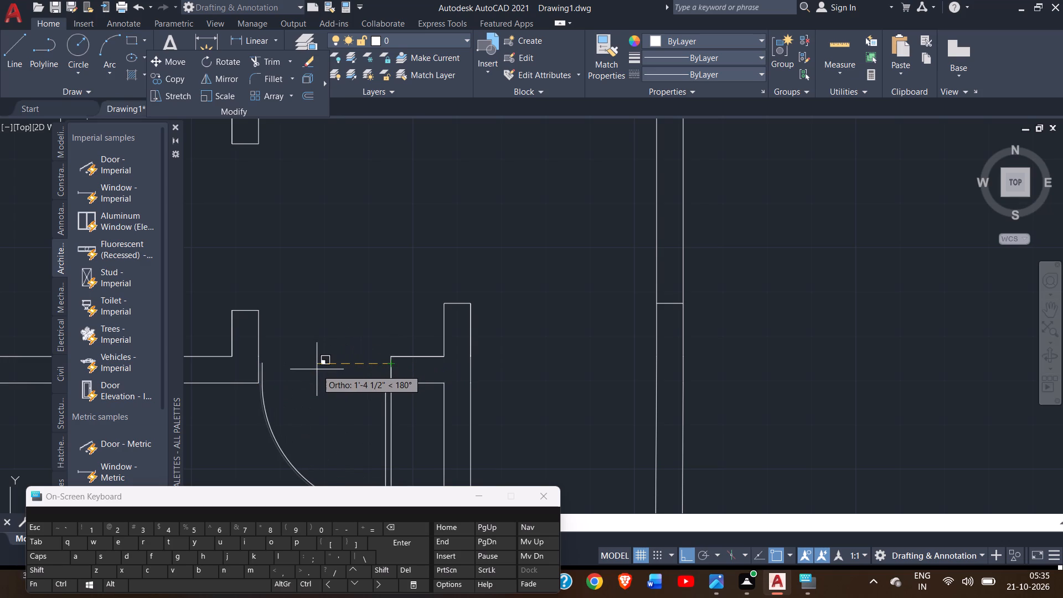
left_click_drag(317, 369, 314, 376)
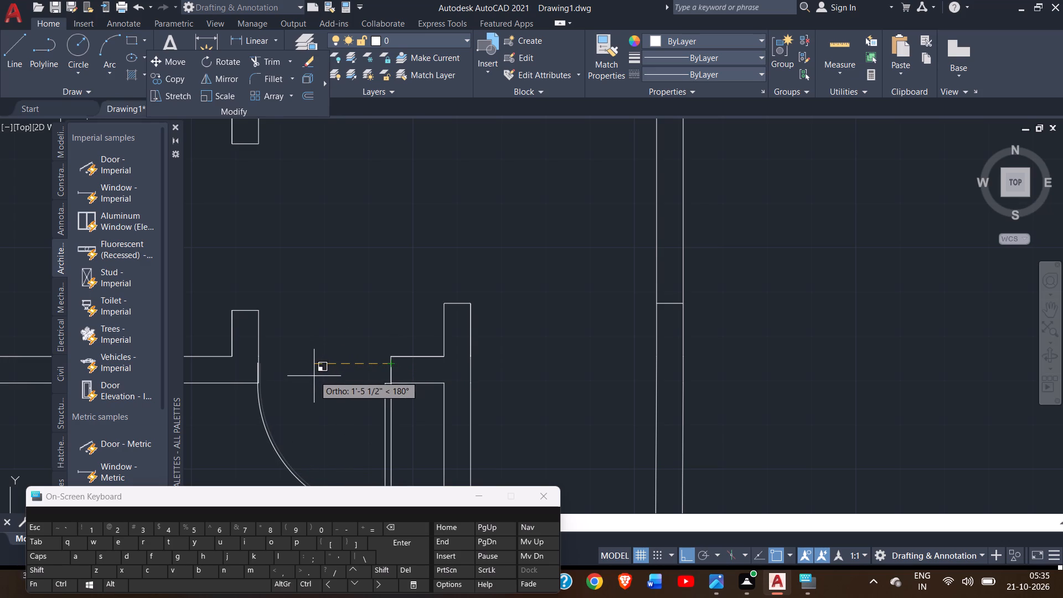
left_click_drag(314, 376, 315, 372)
left_click(315, 372)
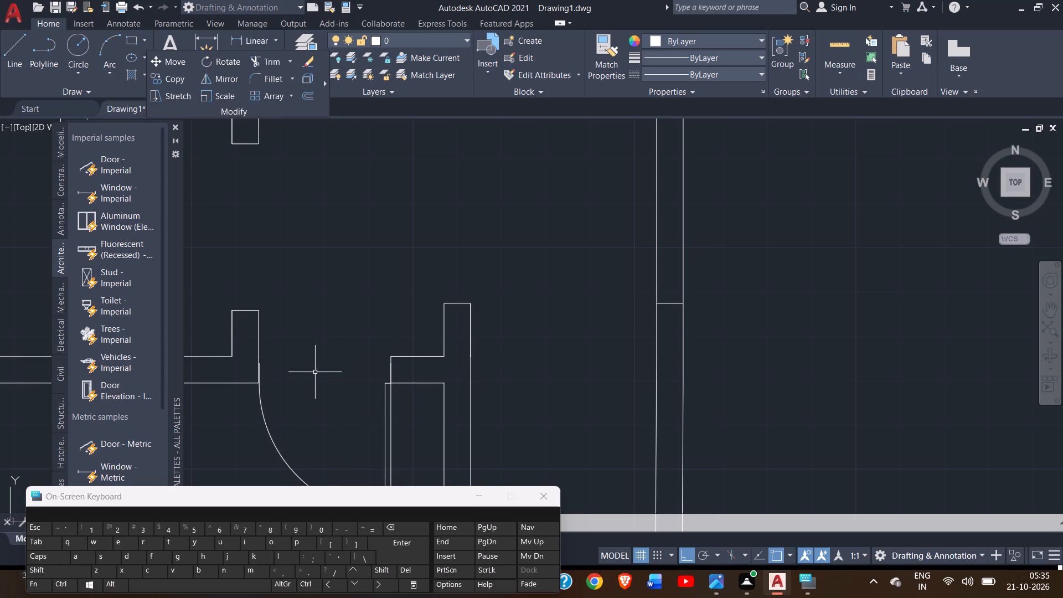
right_click(315, 372)
left_click(301, 342)
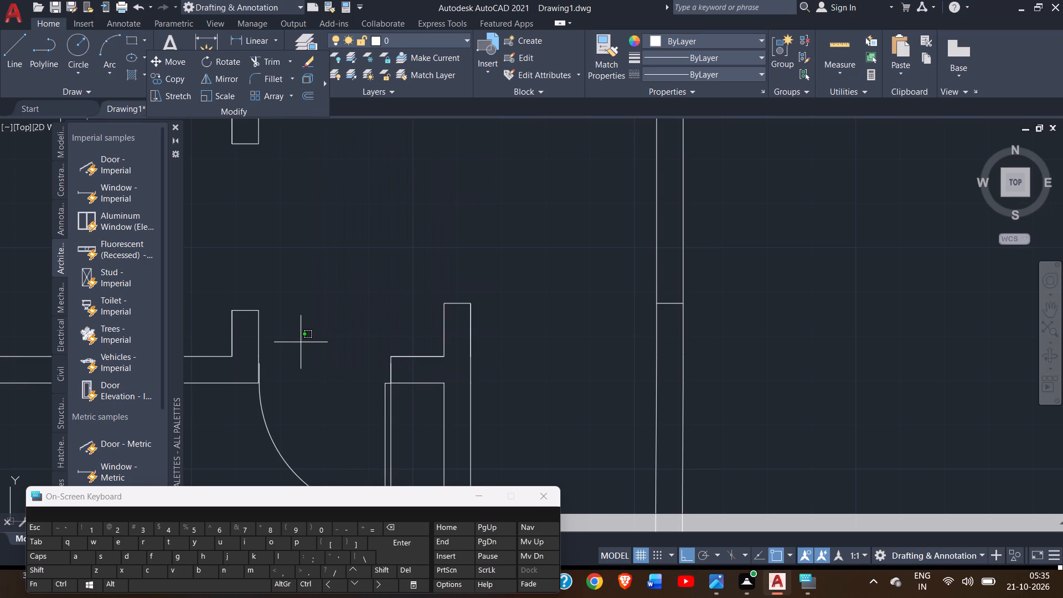
left_click(301, 342)
left_click(301, 342)
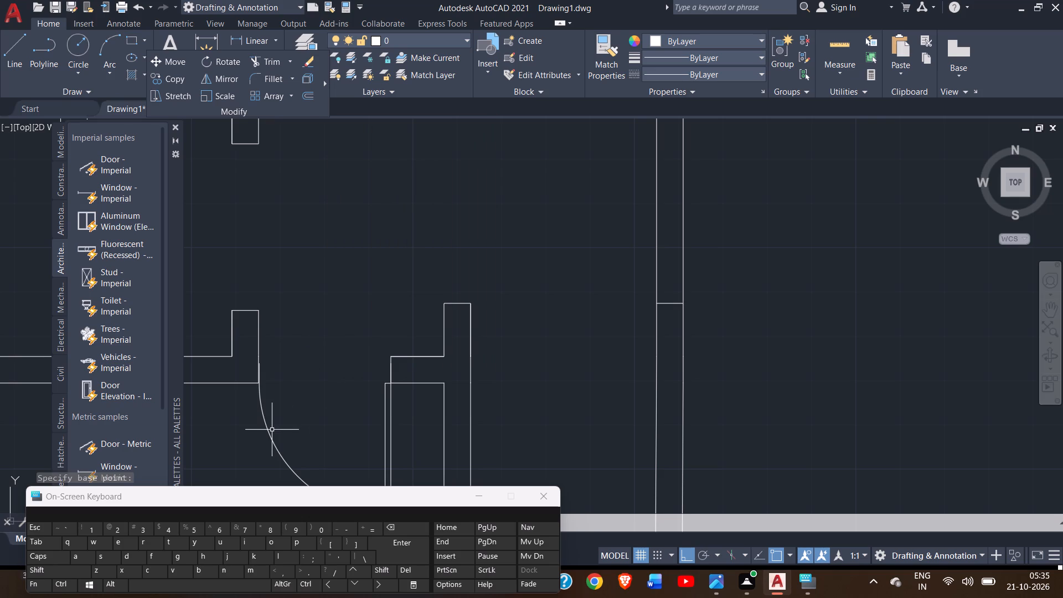
Move the scaled door slightly north so its jamb end aligns with the wall corner at the opening's east side.
left_click(263, 425)
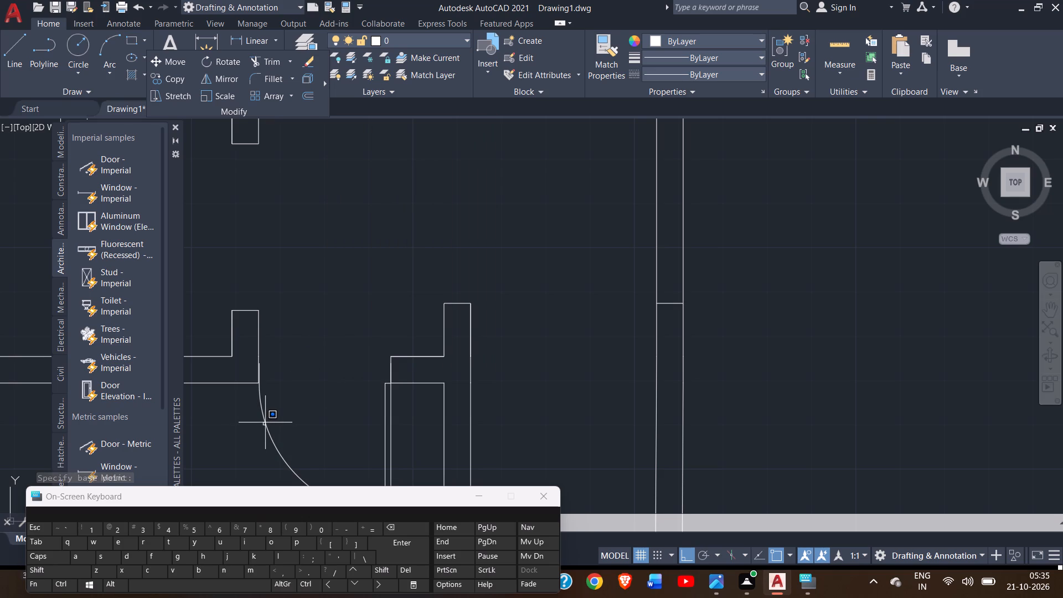
left_click(265, 422)
left_click(265, 423)
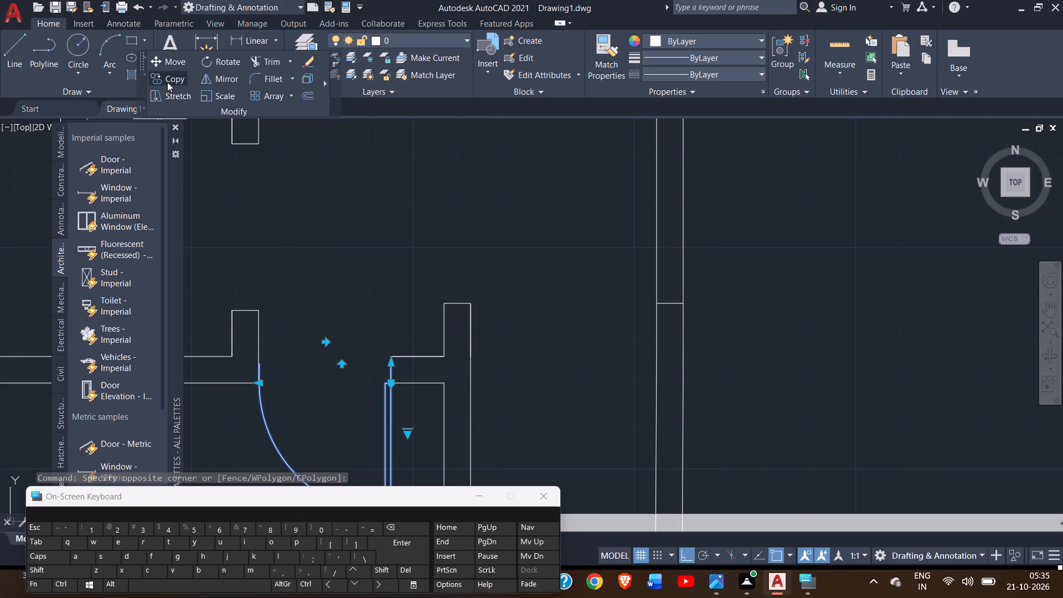
left_click(172, 63)
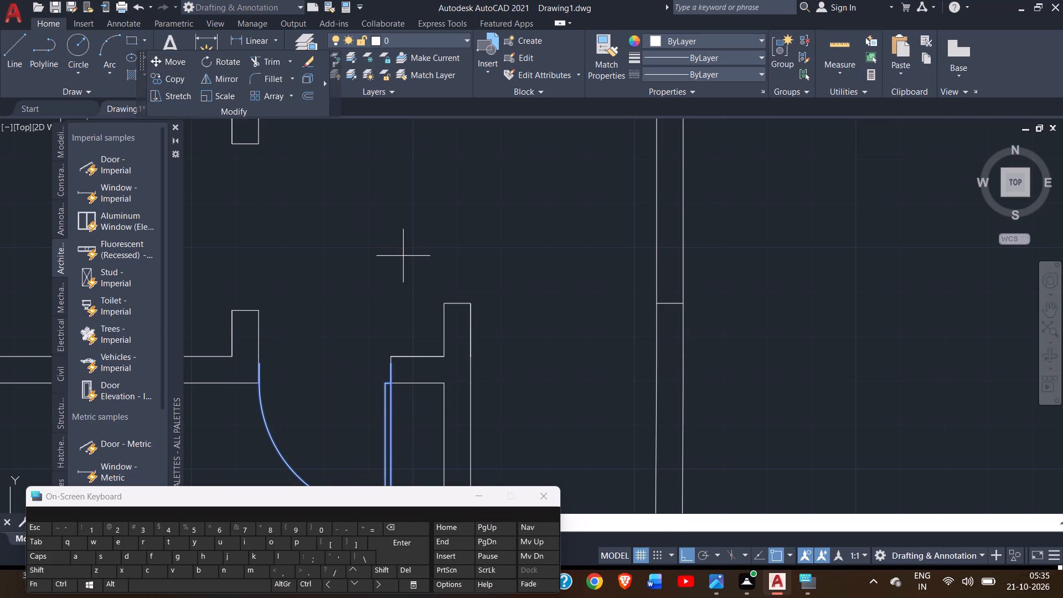
left_click_drag(388, 365, 387, 358)
left_click(387, 358)
right_click(368, 319)
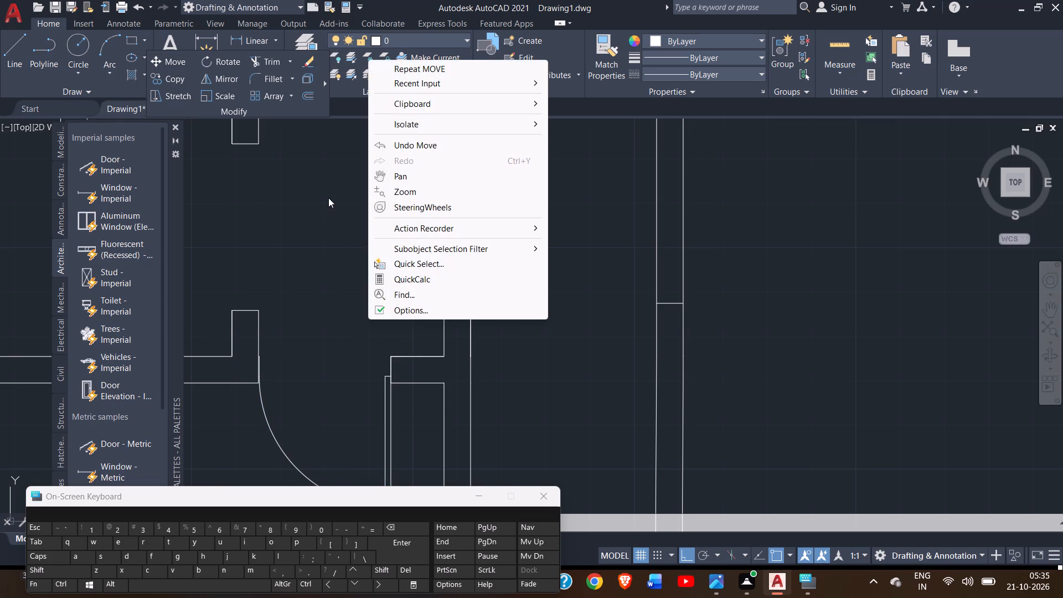
left_click(328, 192)
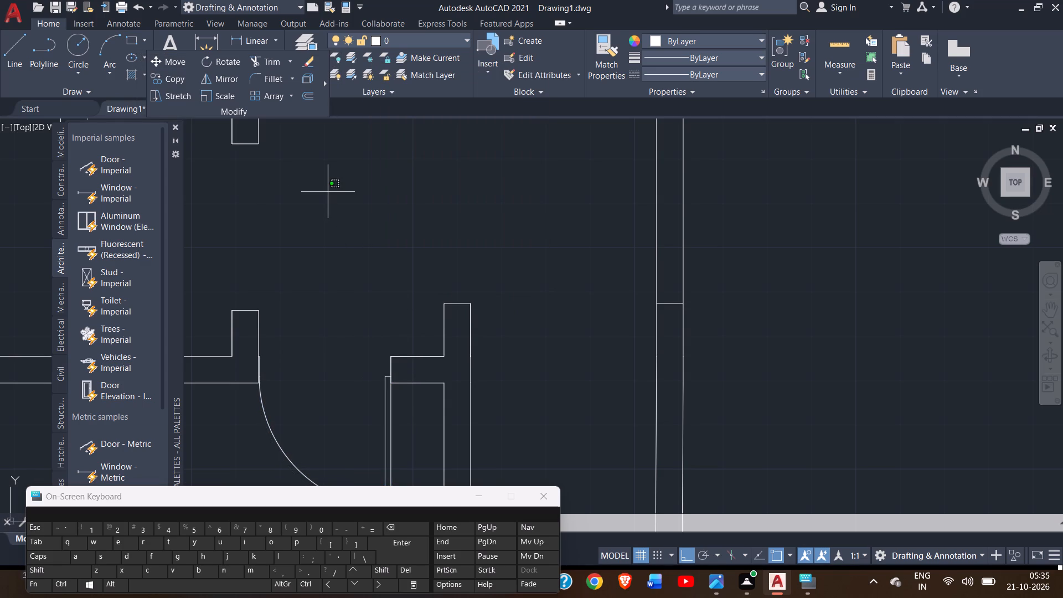
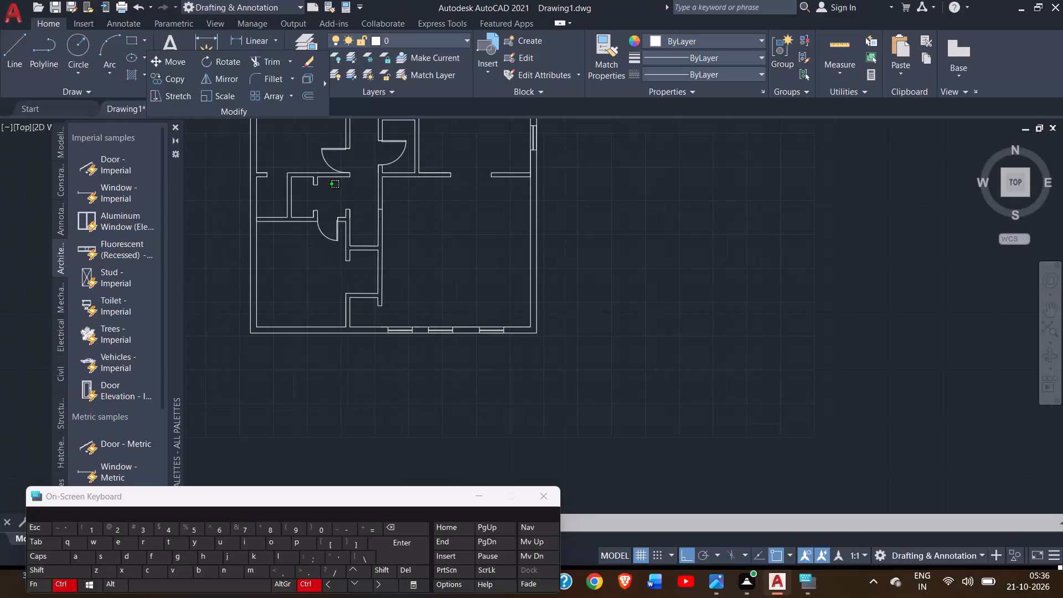
Inspect the fit of the door into the southwest room, and check the rest of the floor plan's openings.
scroll(328, 192, "up", 2)
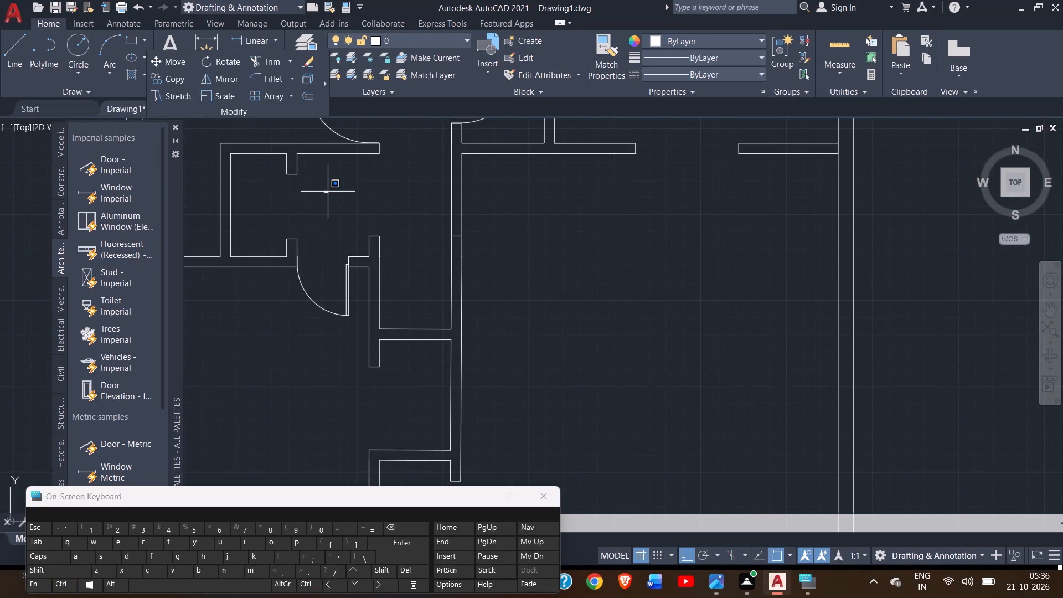
left_click(332, 233)
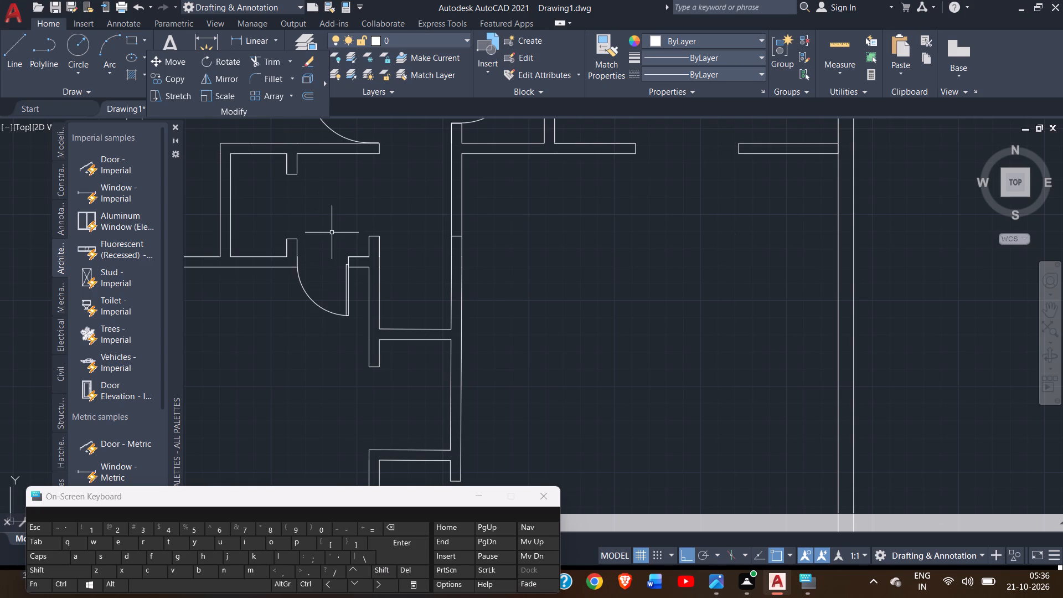
scroll(349, 280, "up", 1, "ctrl")
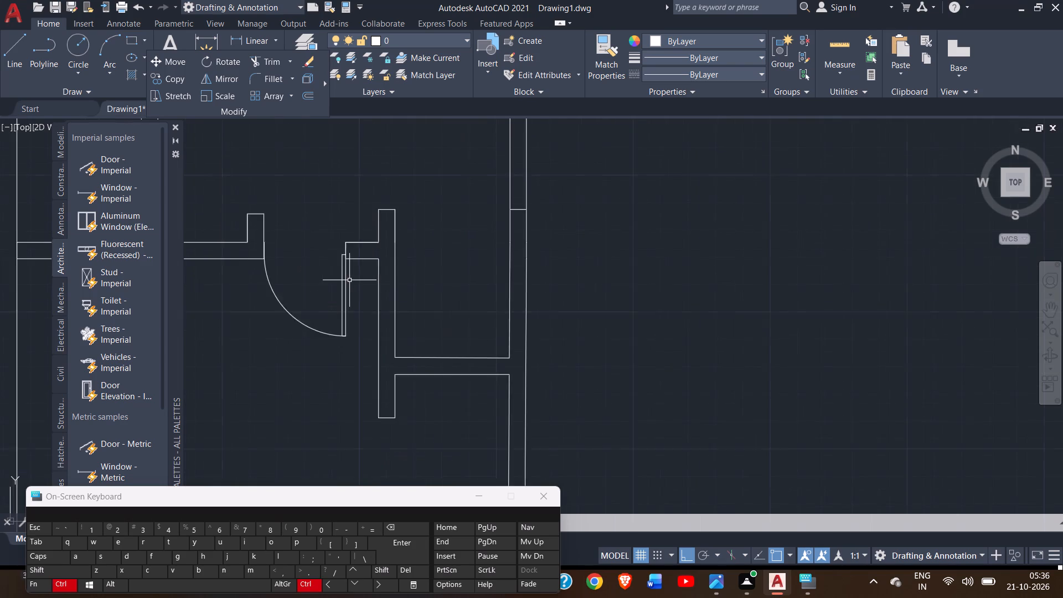
scroll(349, 280, "up", 2, "ctrl")
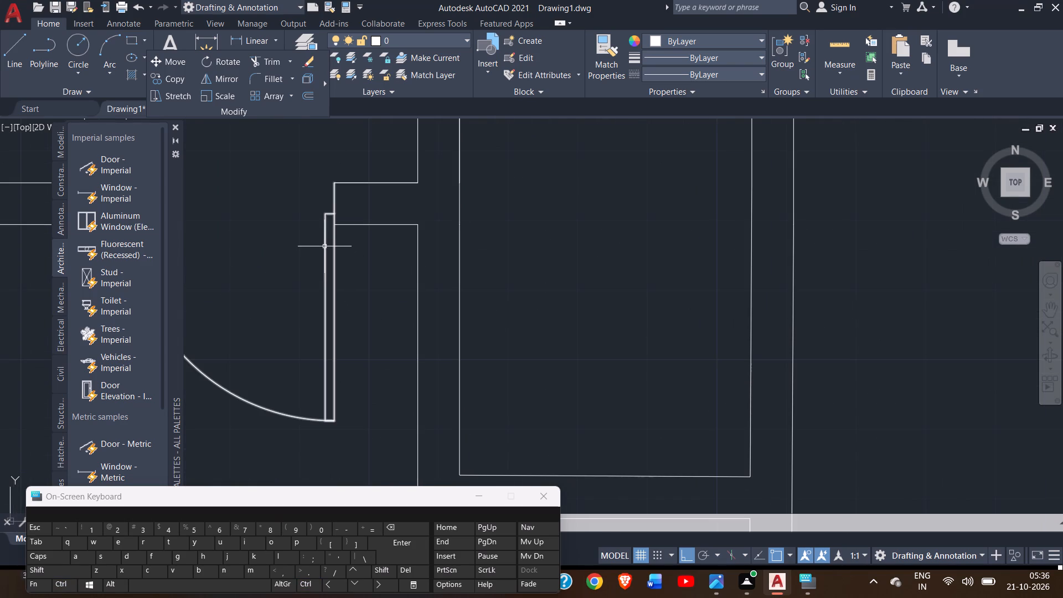
scroll(396, 259, "down", 3, "ctrl")
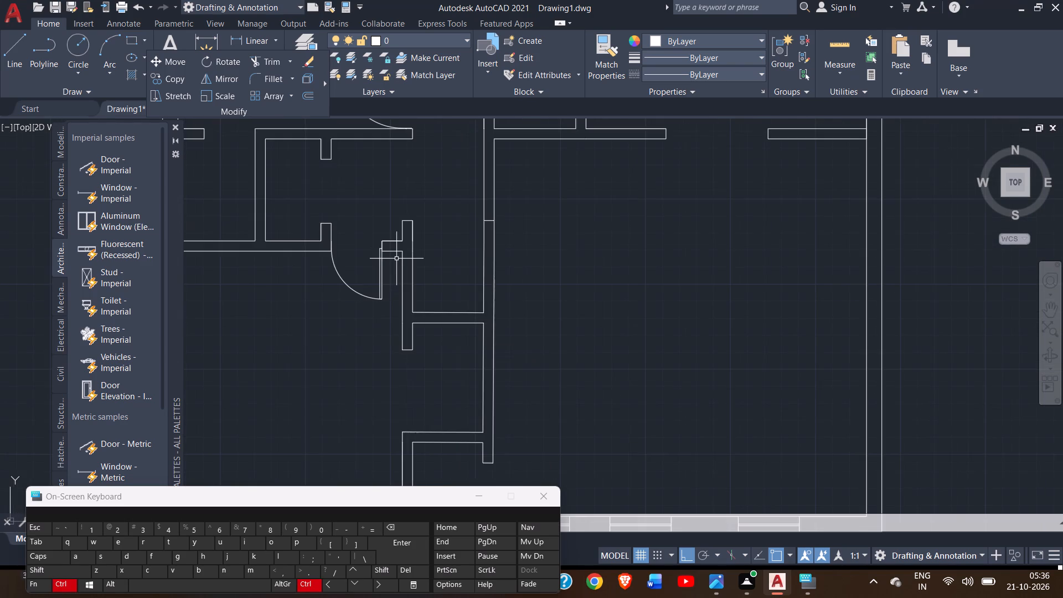
scroll(396, 259, "down", 2, "ctrl")
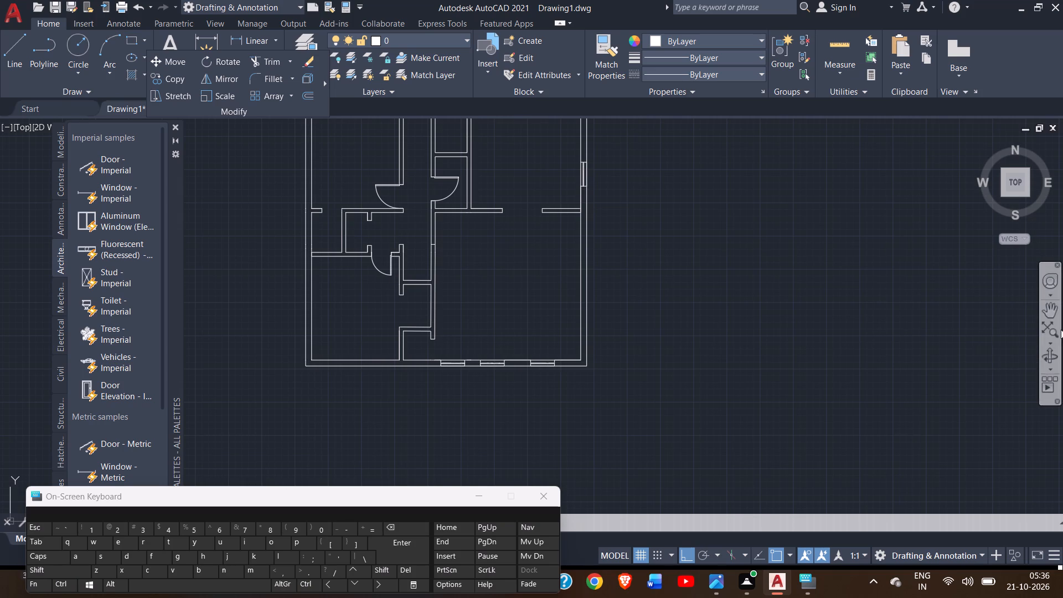
left_click(1054, 315)
left_click_drag(844, 271, 920, 383)
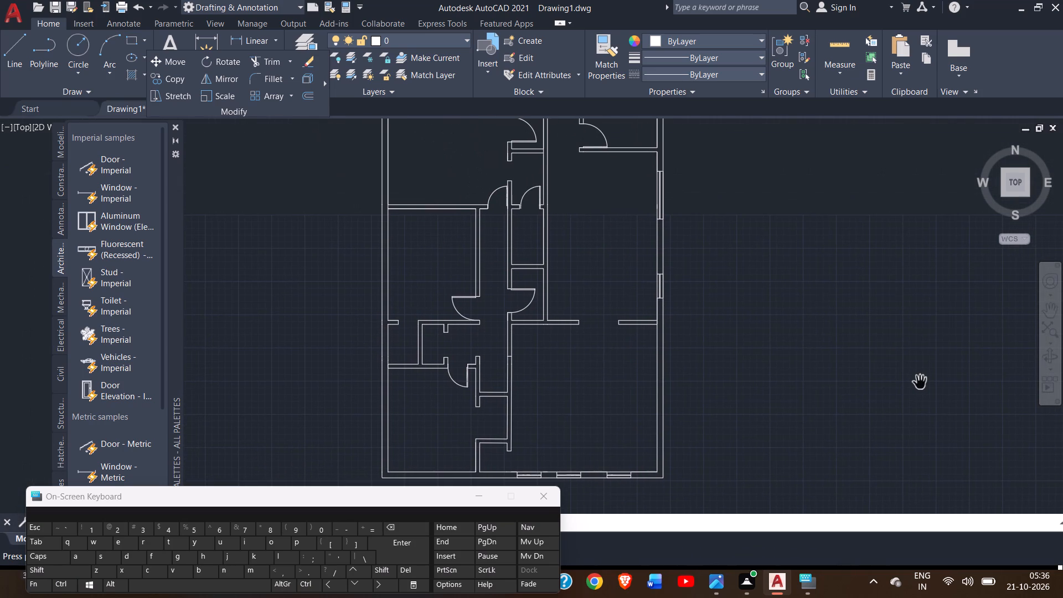
scroll(824, 316, "down", 2, "ctrl")
scroll(824, 316, "up", 2, "ctrl")
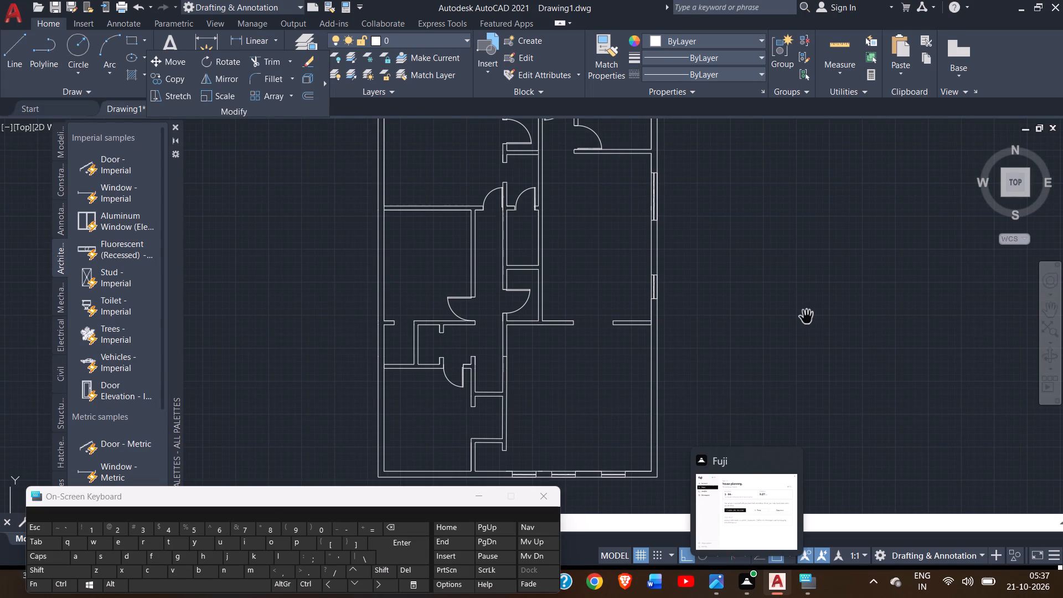
scroll(807, 317, "down", 3, "ctrl")
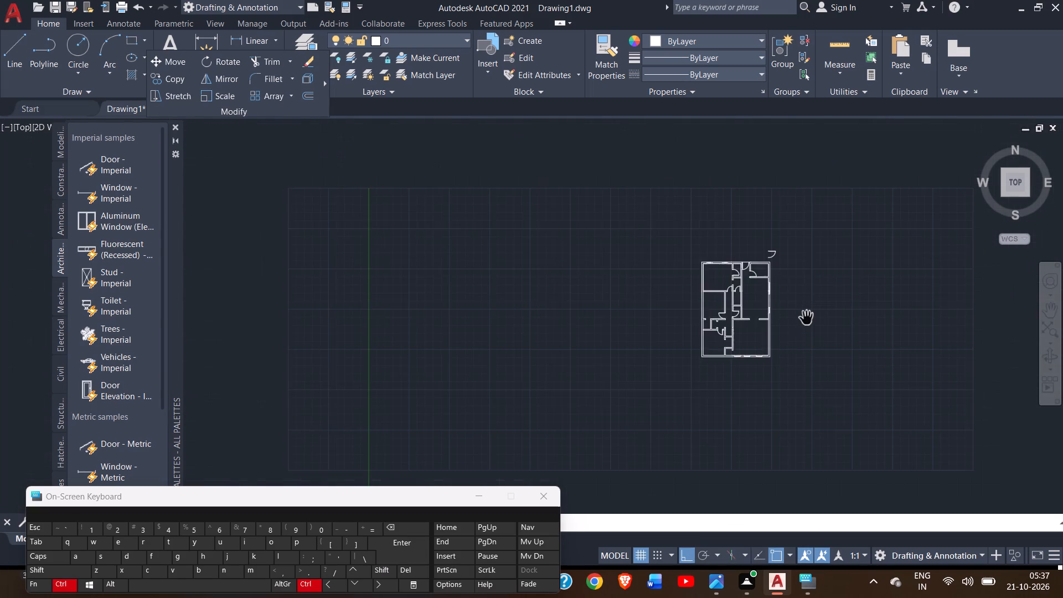
Scale the entrance door in the north exterior wall up slightly about its upper west jamb corner so its arc meets the east jamb.
scroll(807, 317, "up", 2, "ctrl")
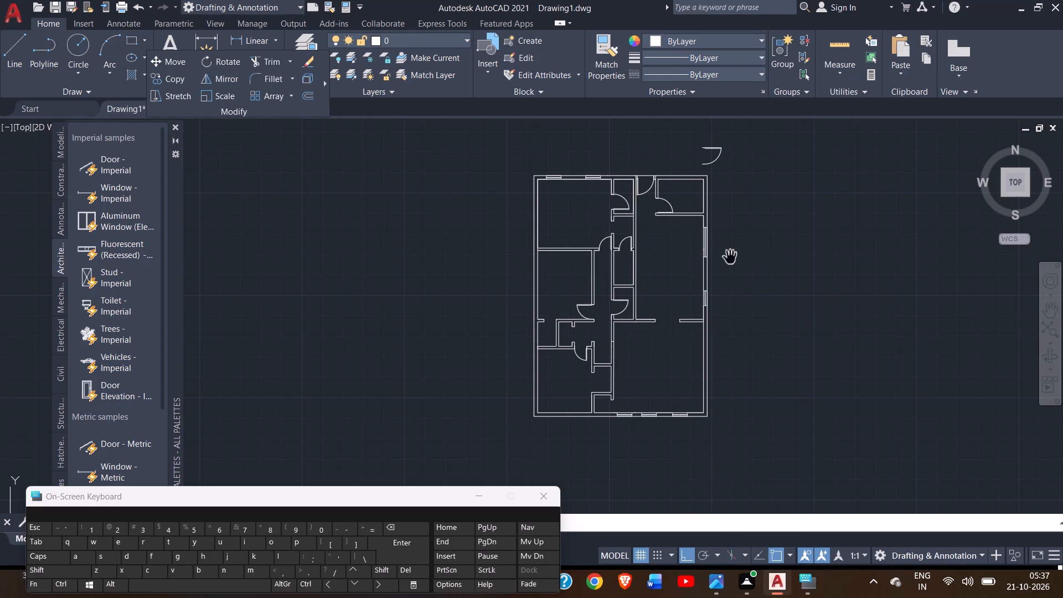
scroll(661, 183, "up", 2, "ctrl")
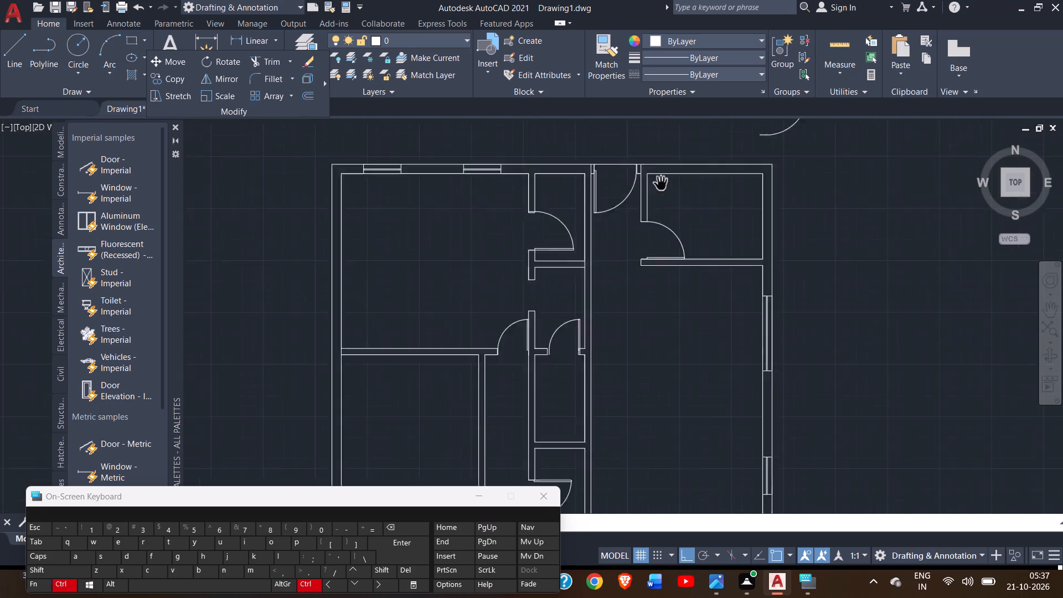
scroll(661, 183, "up", 2, "ctrl")
scroll(661, 183, "down", 1, "ctrl")
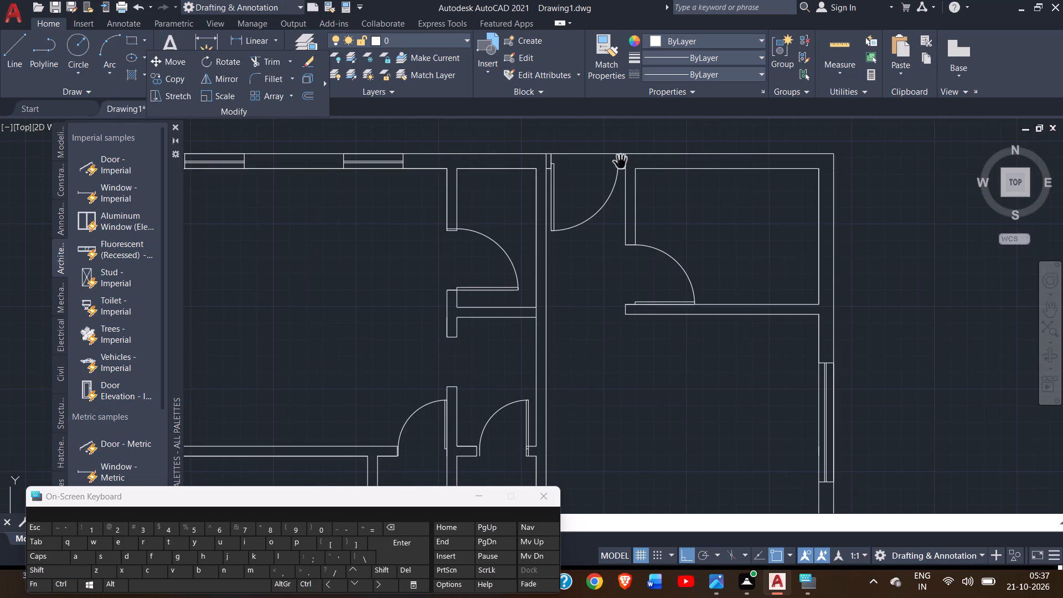
scroll(621, 161, "up", 3, "ctrl")
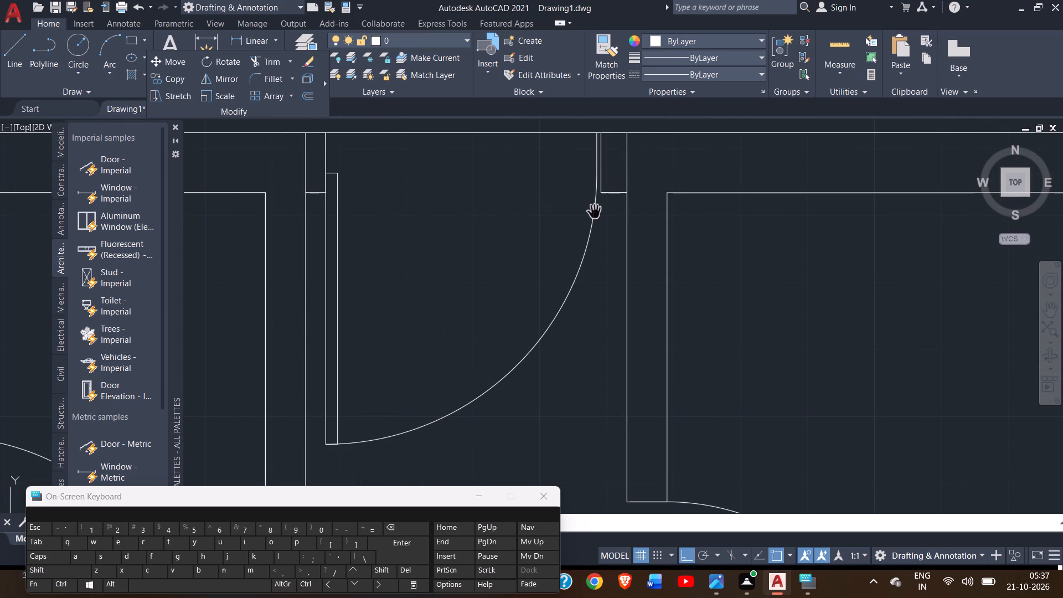
left_click(1055, 317)
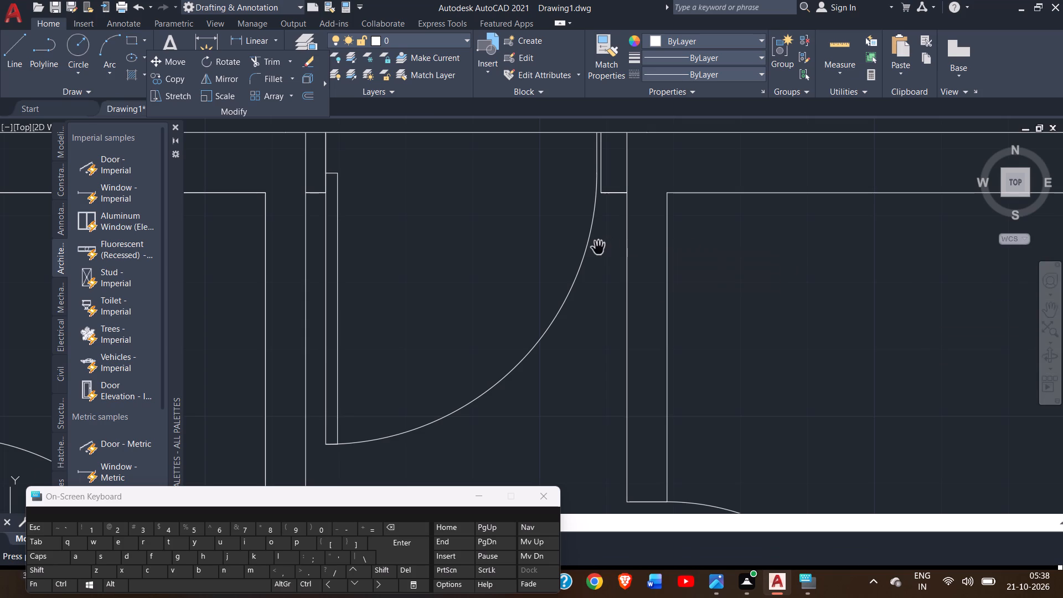
right_click(598, 248)
left_click(625, 265)
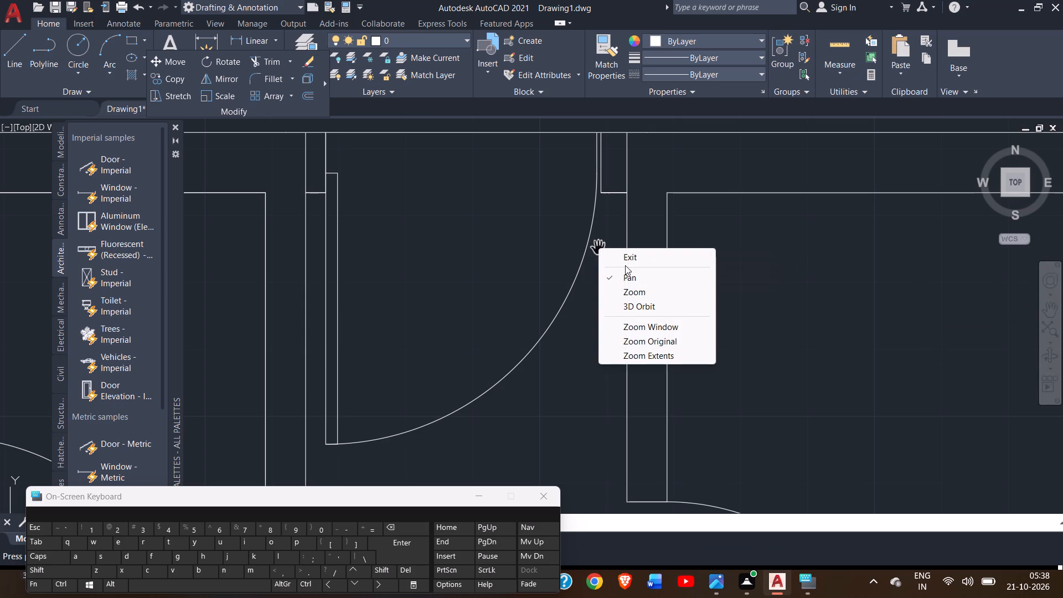
left_click(630, 264)
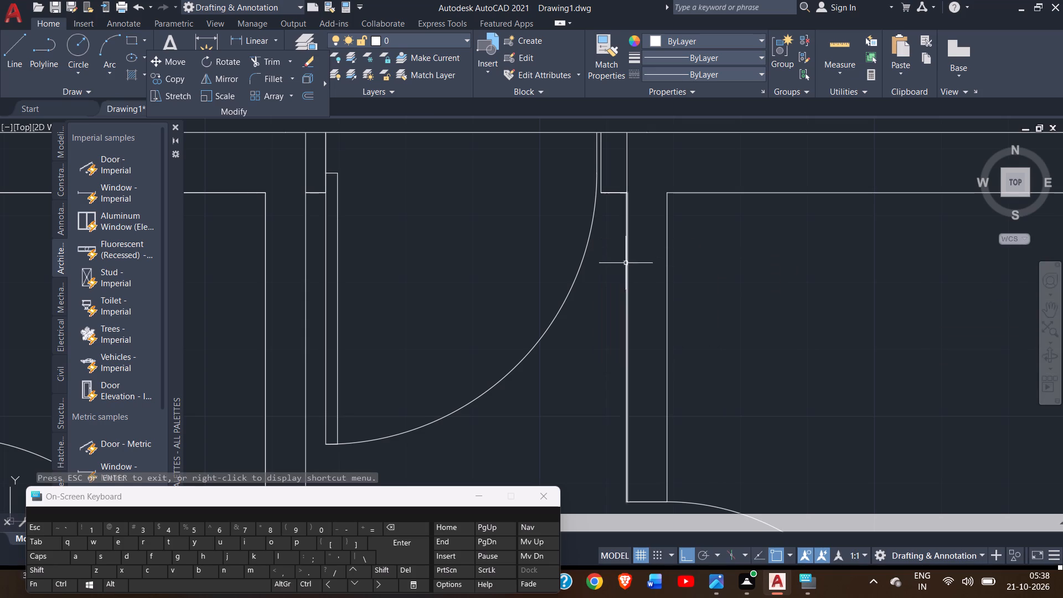
left_click(586, 253)
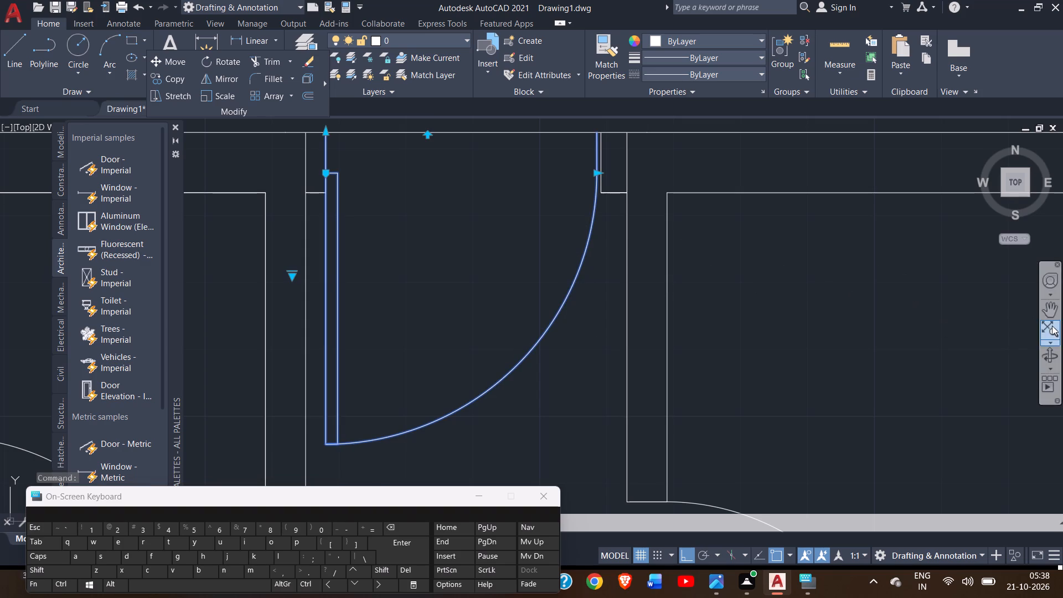
left_click_drag(1054, 307, 679, 188)
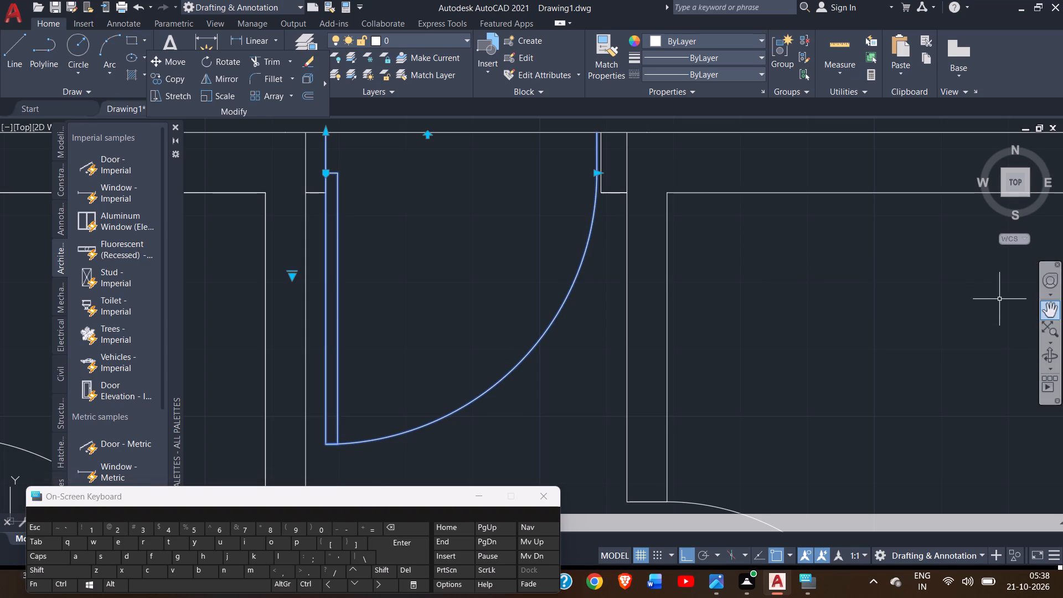
left_click(1051, 308)
left_click(826, 274)
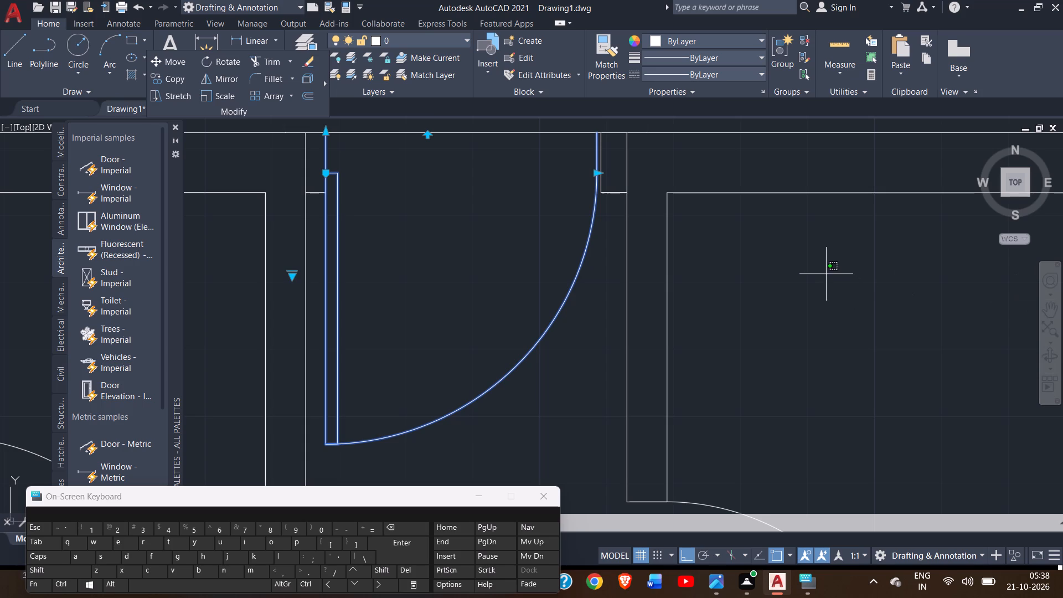
left_click_drag(826, 274, 826, 281)
left_click(826, 281)
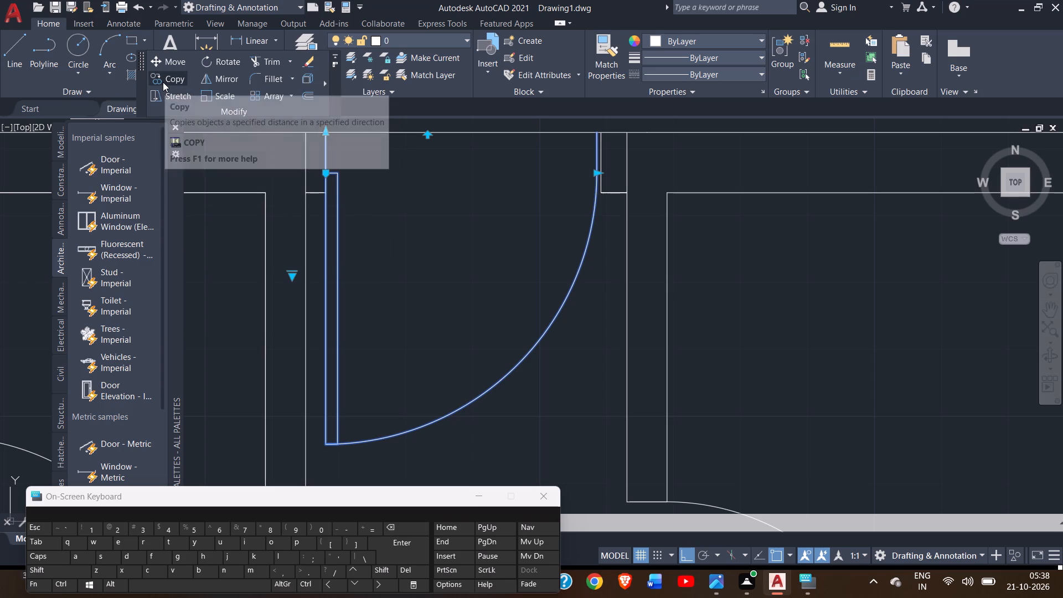
left_click(212, 102)
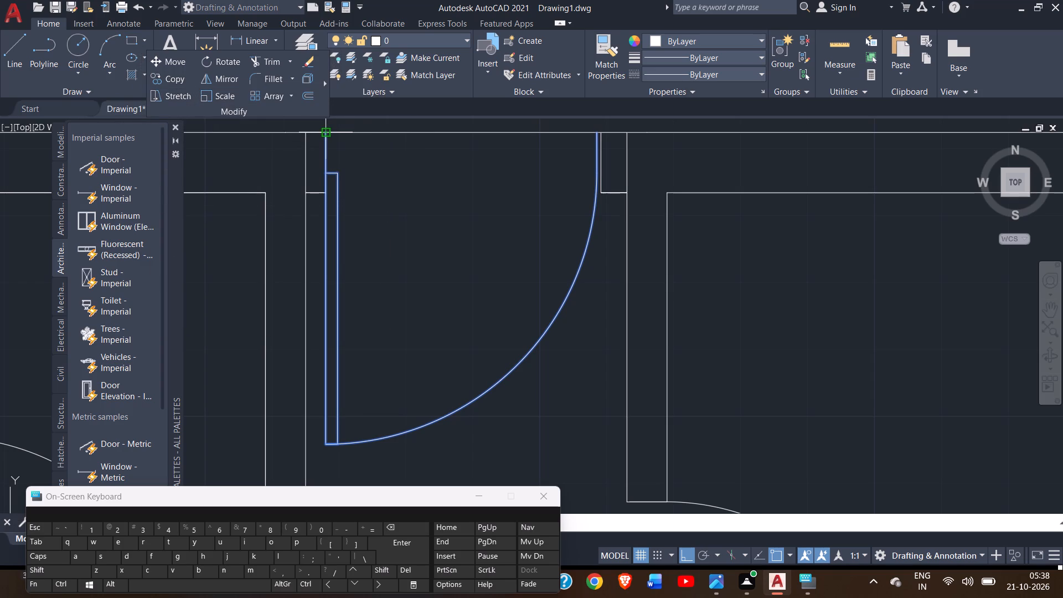
left_click_drag(328, 133, 482, 230)
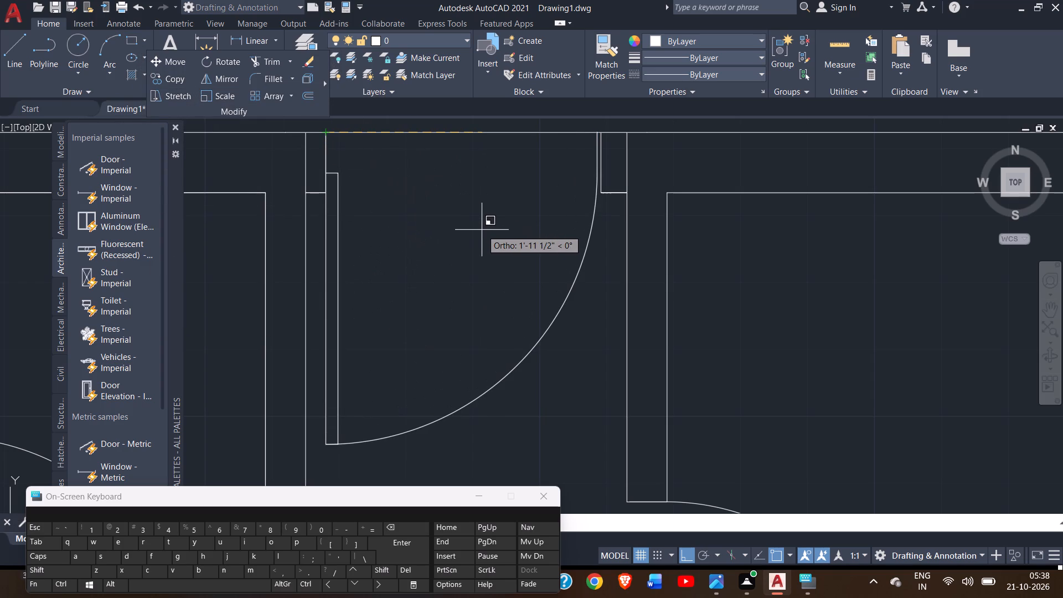
left_click_drag(482, 230, 484, 237)
left_click(484, 237)
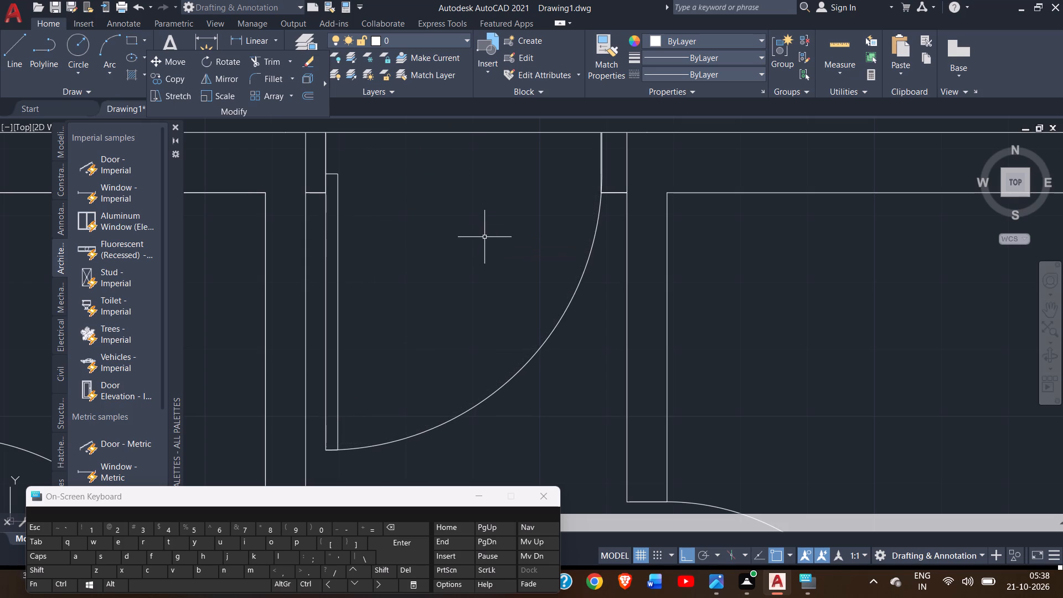
Review the floor plan from the entrance southward, checking the doors and the remaining wall openings.
scroll(484, 237, "down", 4, "ctrl")
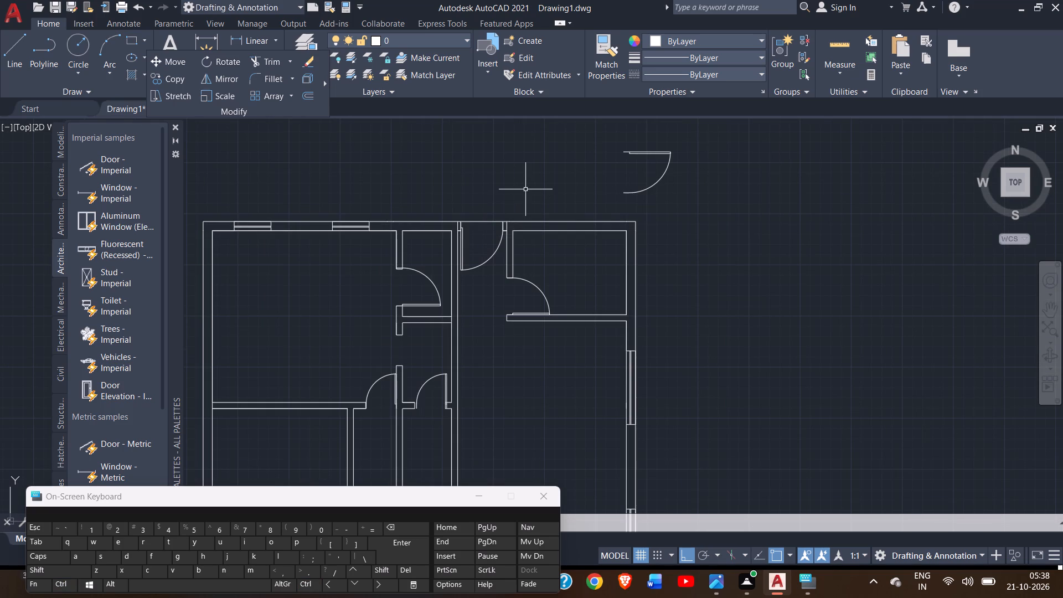
left_click(1050, 312)
left_click_drag(684, 243, 813, 154)
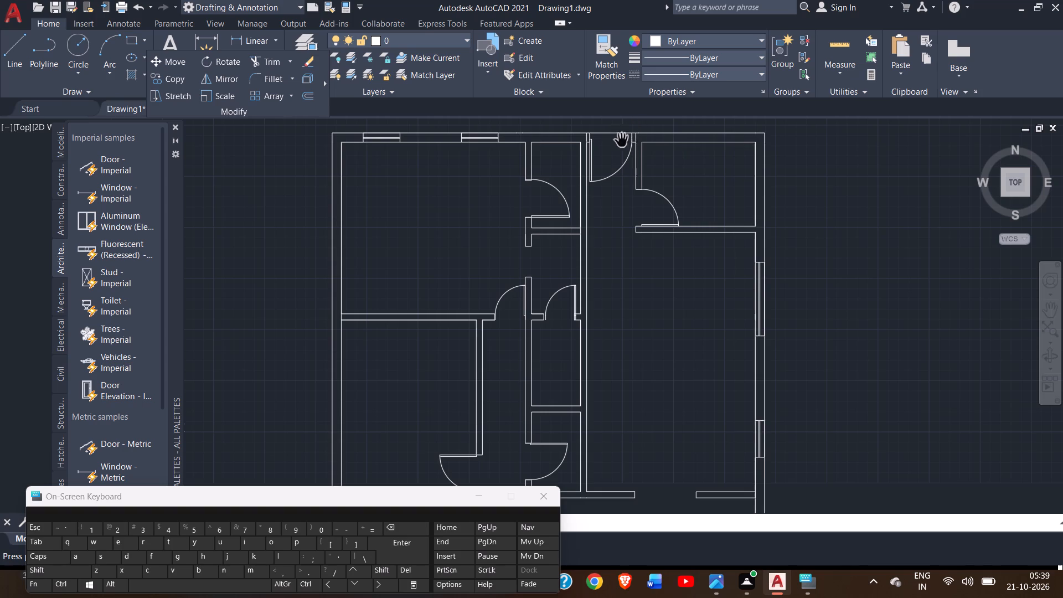
left_click(1047, 311)
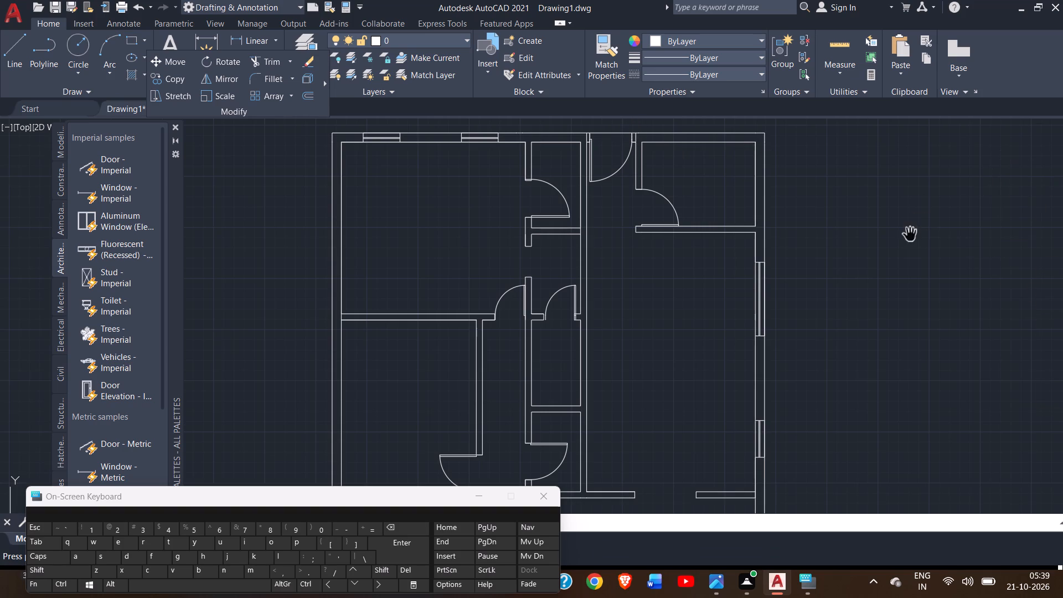
double_click(910, 235)
right_click(910, 235)
left_click(923, 240)
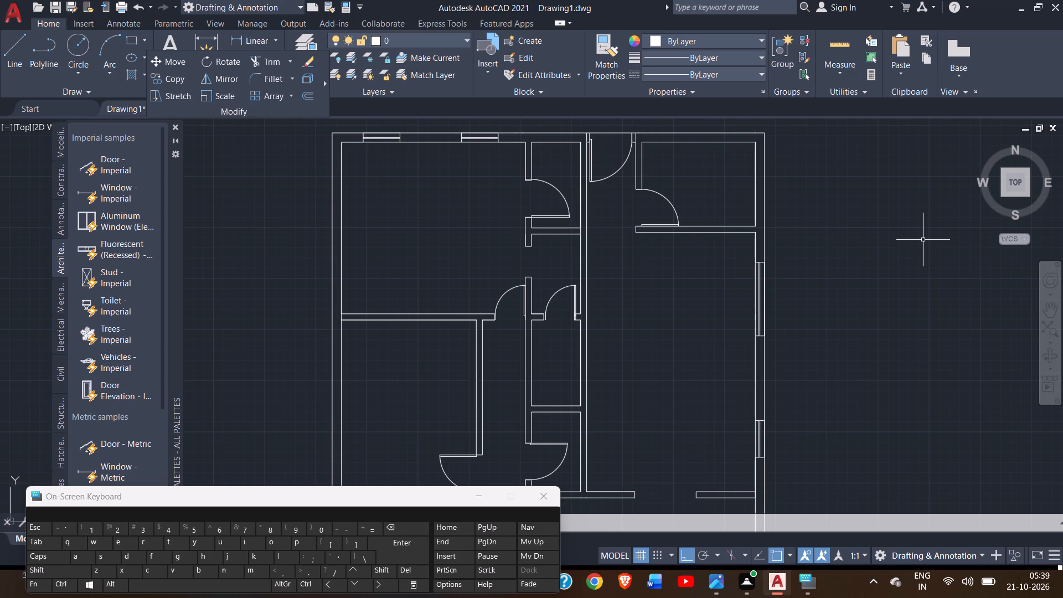
scroll(673, 333, "down", 1, "ctrl")
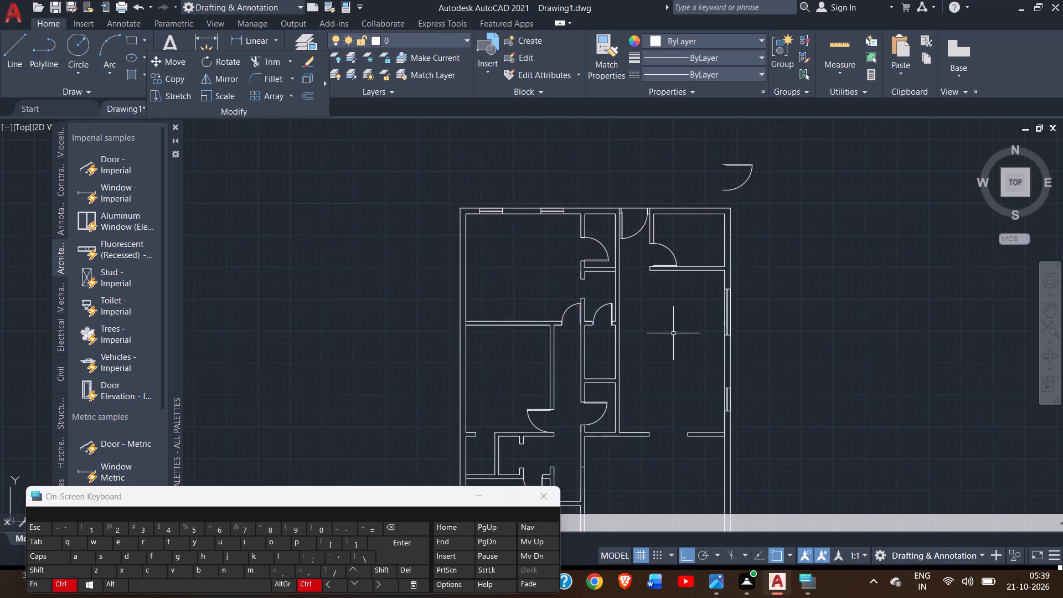
scroll(673, 333, "down", 1, "ctrl")
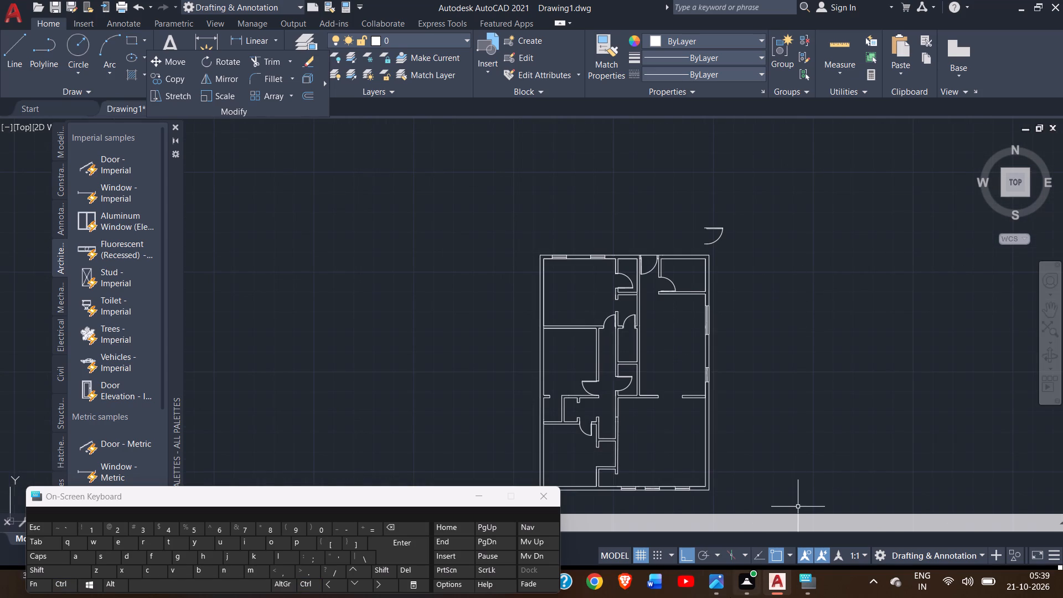
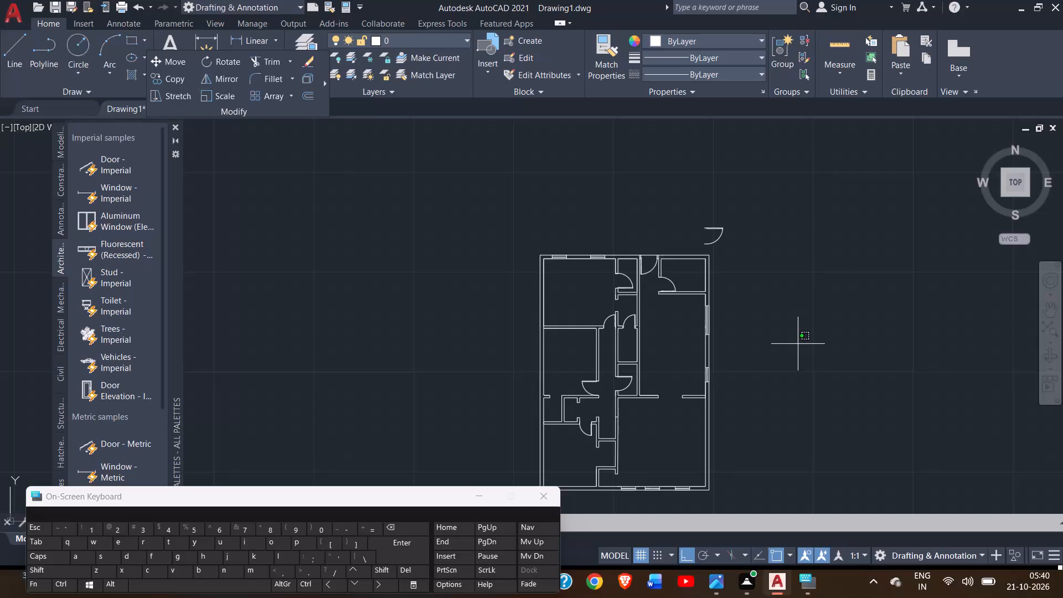
Look over the whole floor plan, examining the placed doors and the wall openings in the rooms, hallway and closets.
double_click(798, 344)
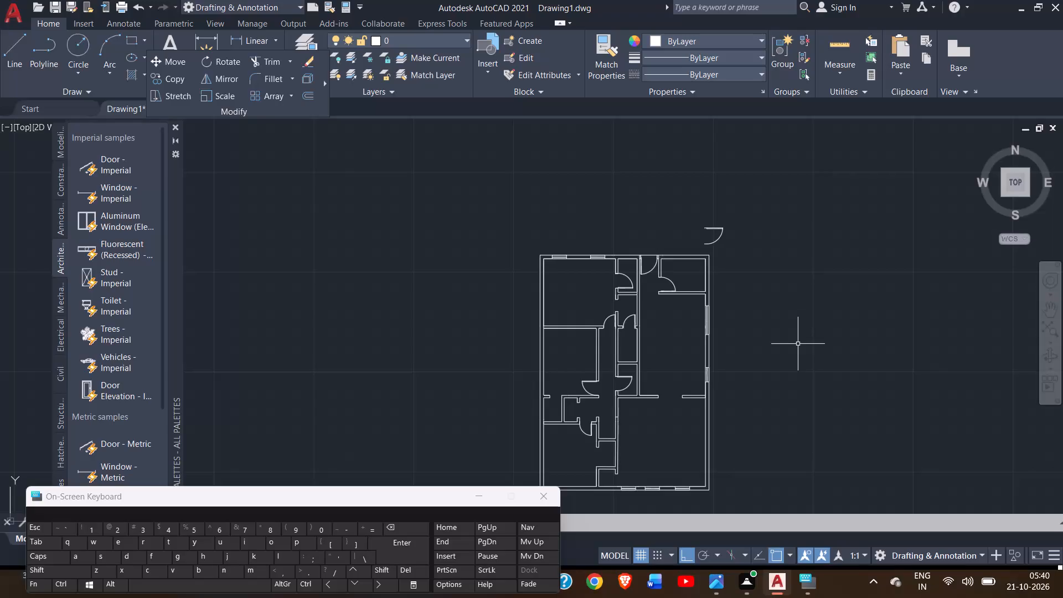
triple_click(798, 344)
middle_click(798, 344)
scroll(798, 344, "down", 1)
scroll(798, 344, "up", 1)
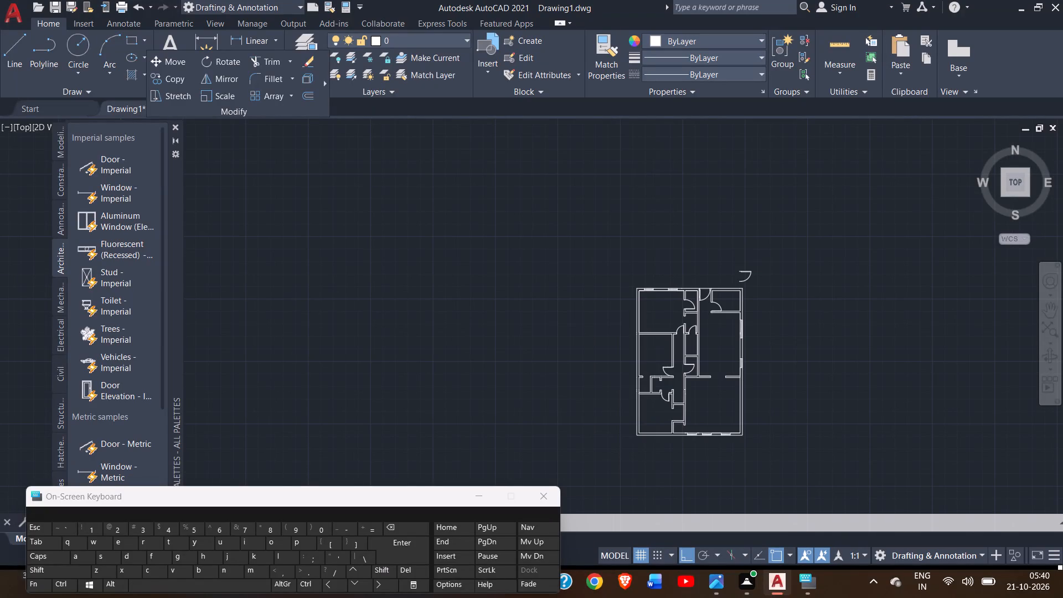
double_click(798, 344)
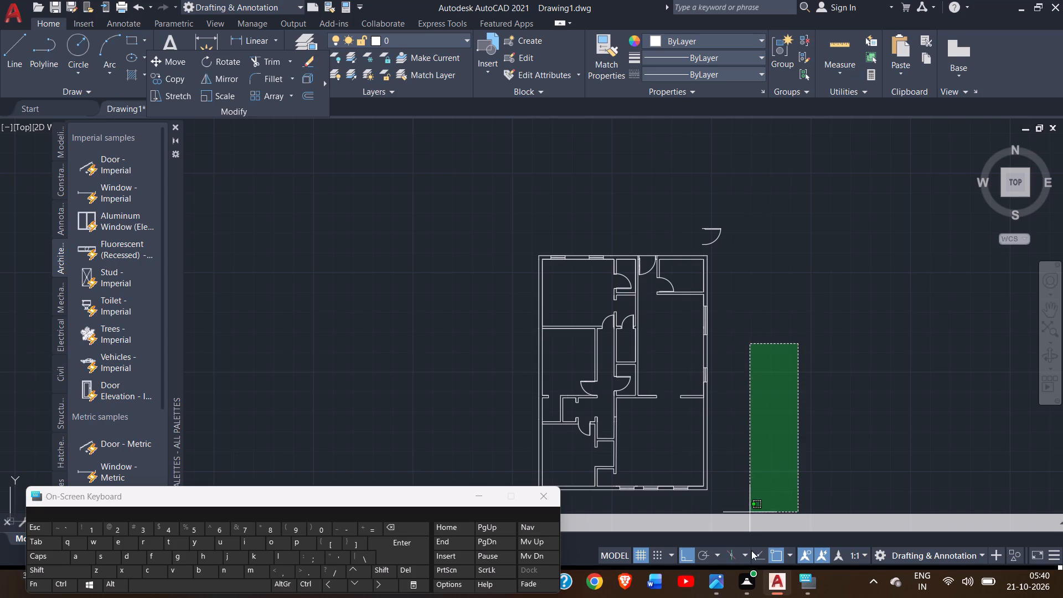
left_click(767, 420)
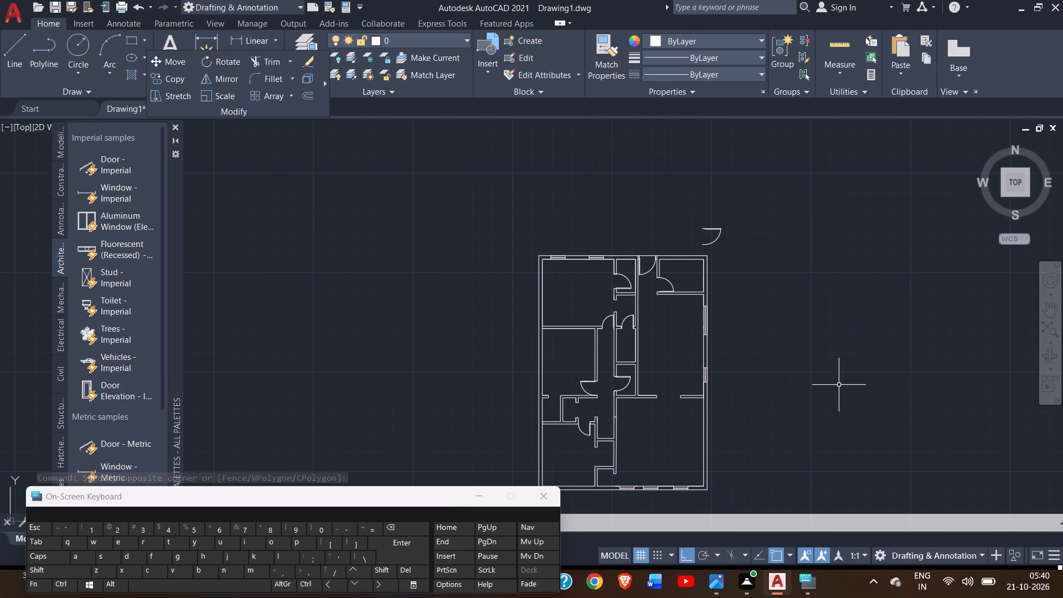
left_click(1044, 314)
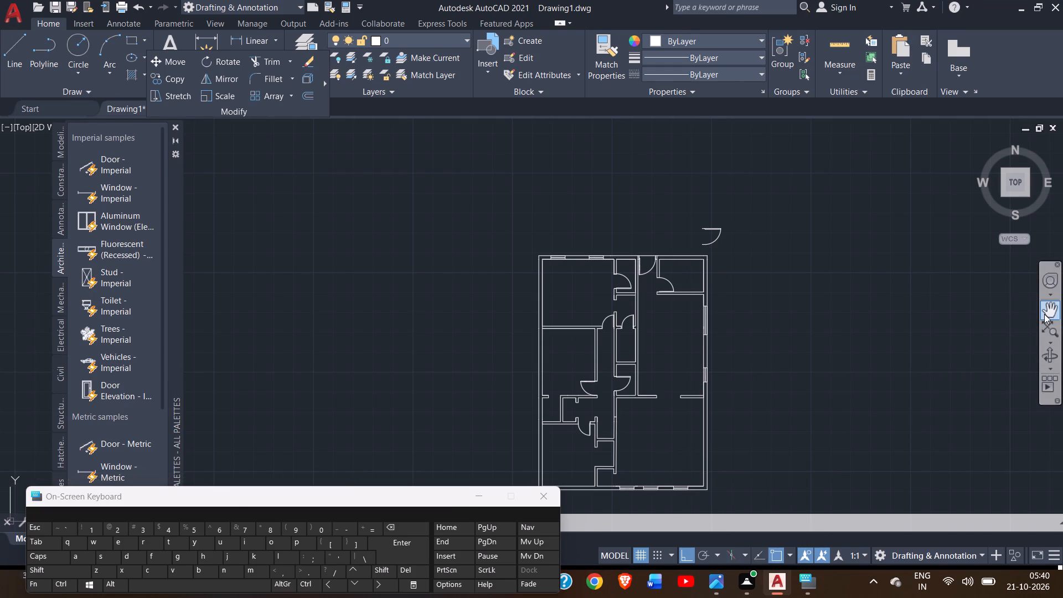
left_click_drag(859, 401, 842, 312)
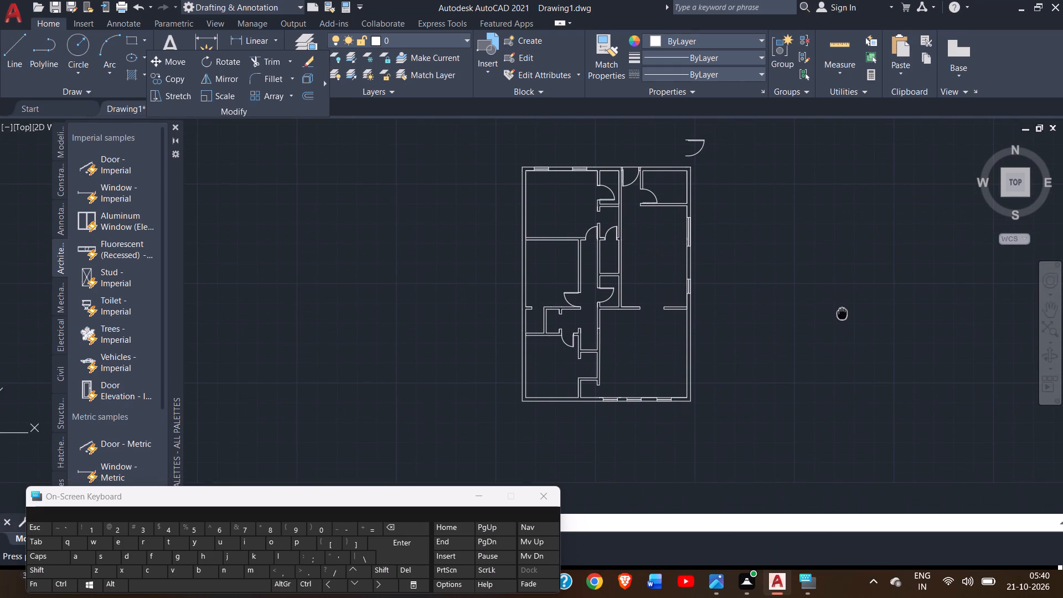
scroll(650, 279, "up", 2, "ctrl")
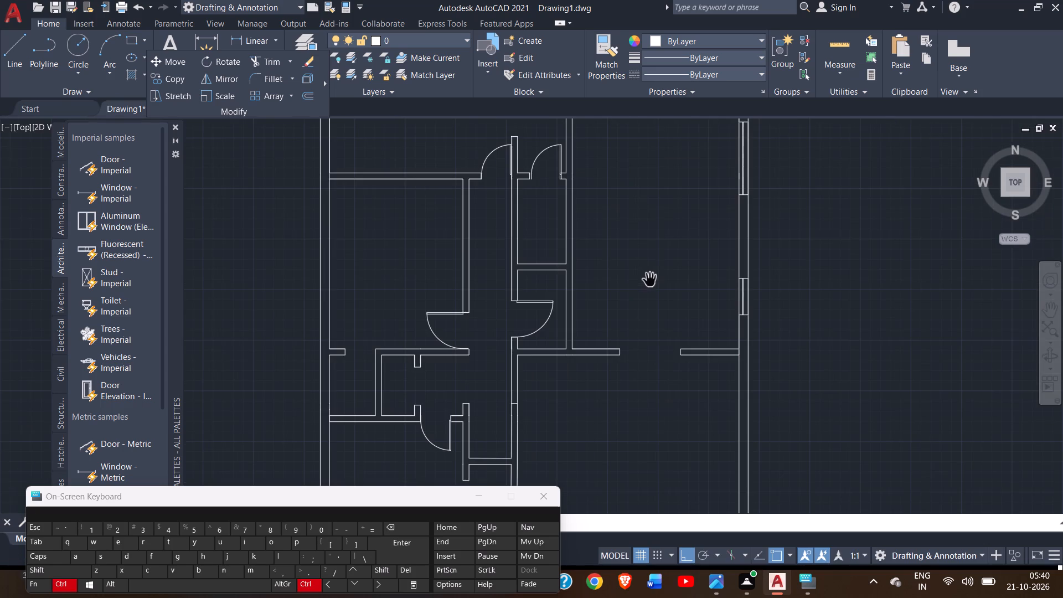
scroll(650, 279, "down", 1, "ctrl")
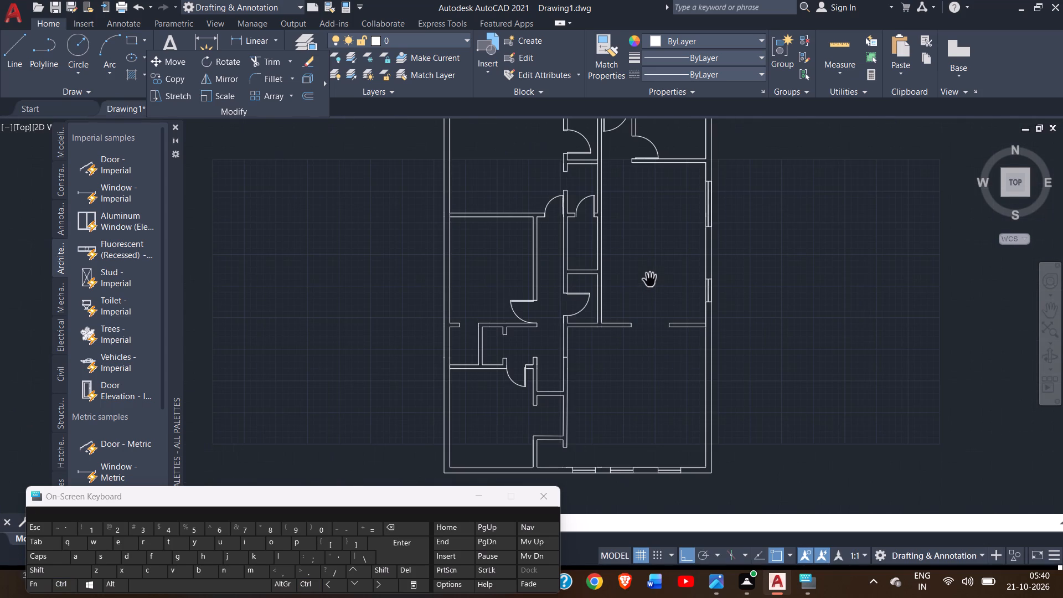
left_click_drag(760, 256, 775, 329)
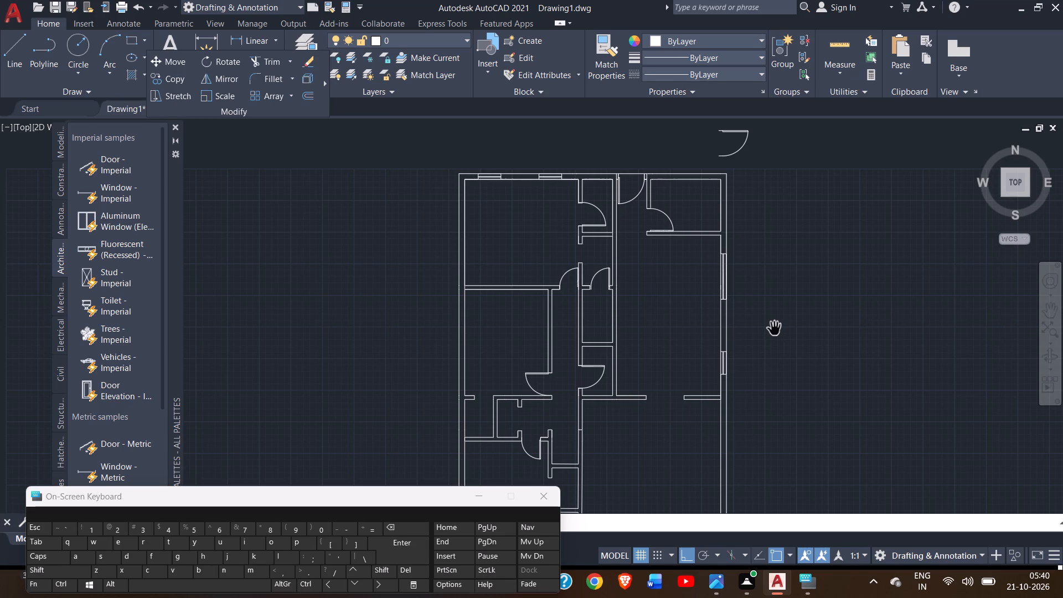
left_click_drag(775, 329, 767, 305)
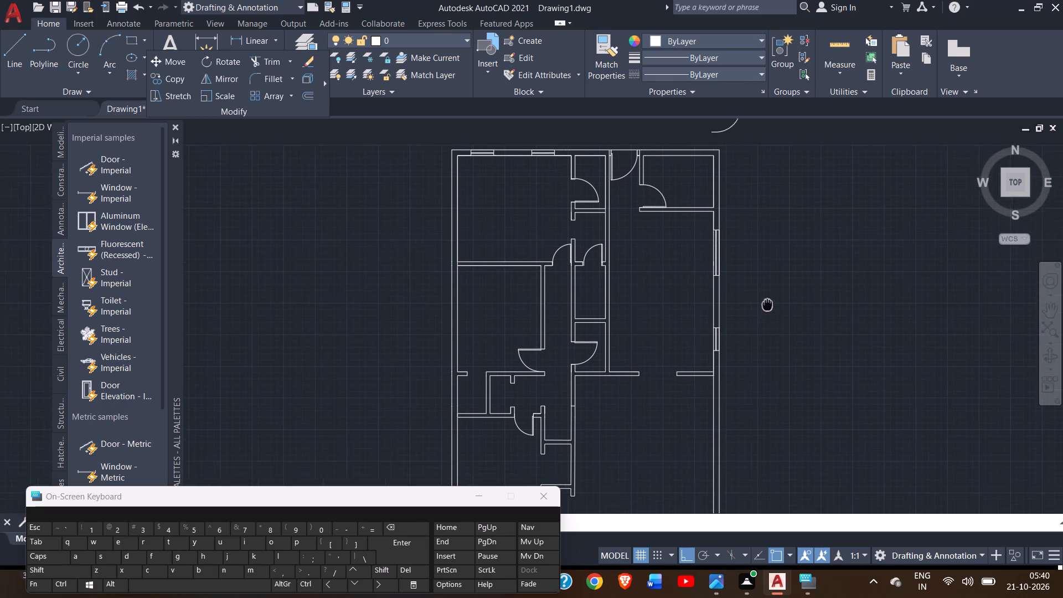
left_click_drag(767, 305, 799, 302)
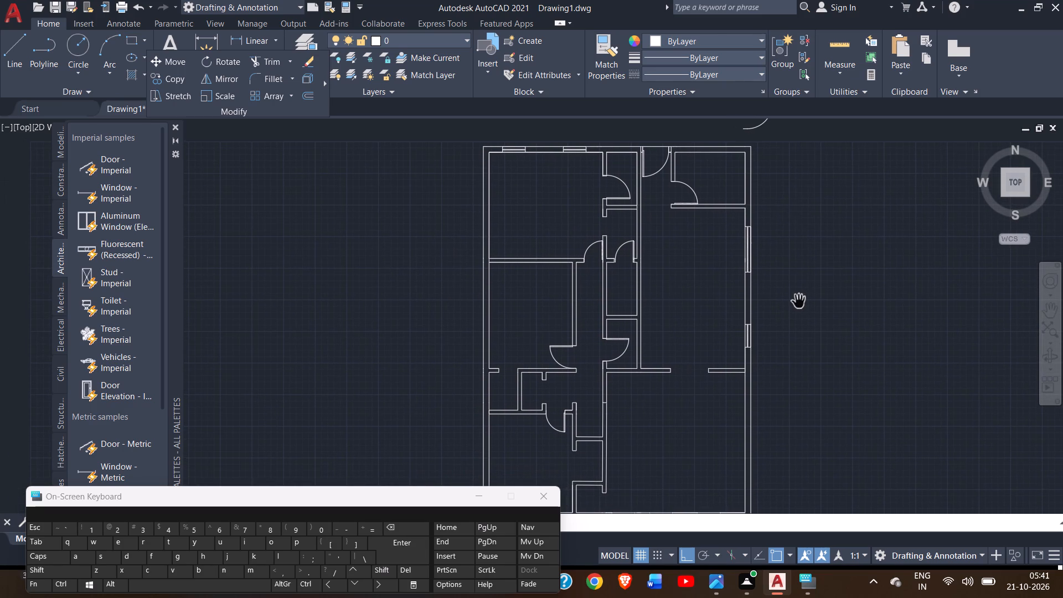
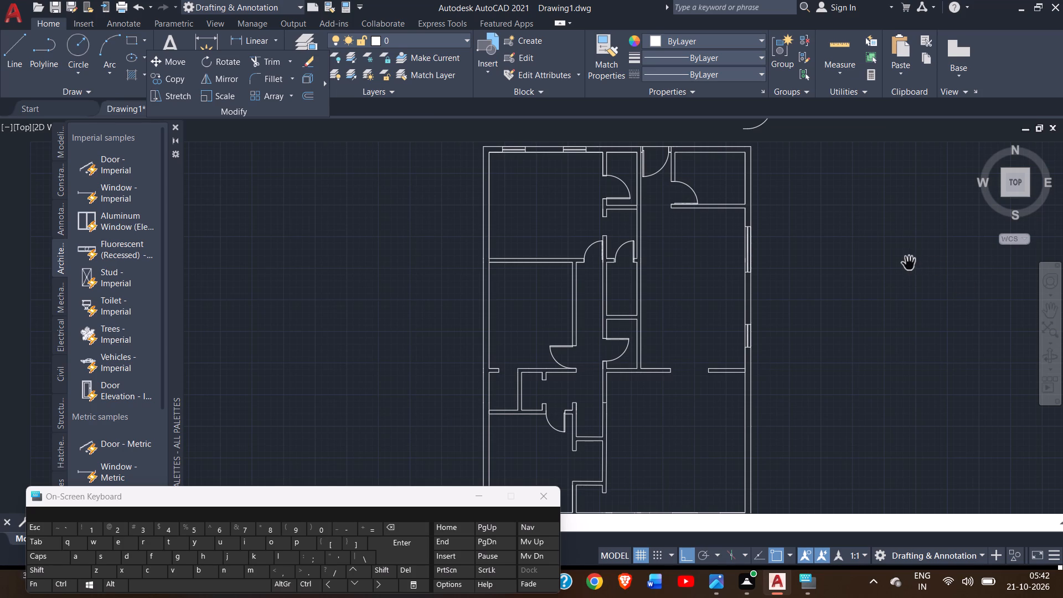
Examine the floor plan from the entrance down to the lower rooms, checking how each door sits in its wall opening.
scroll(909, 264, "down", 1, "ctrl")
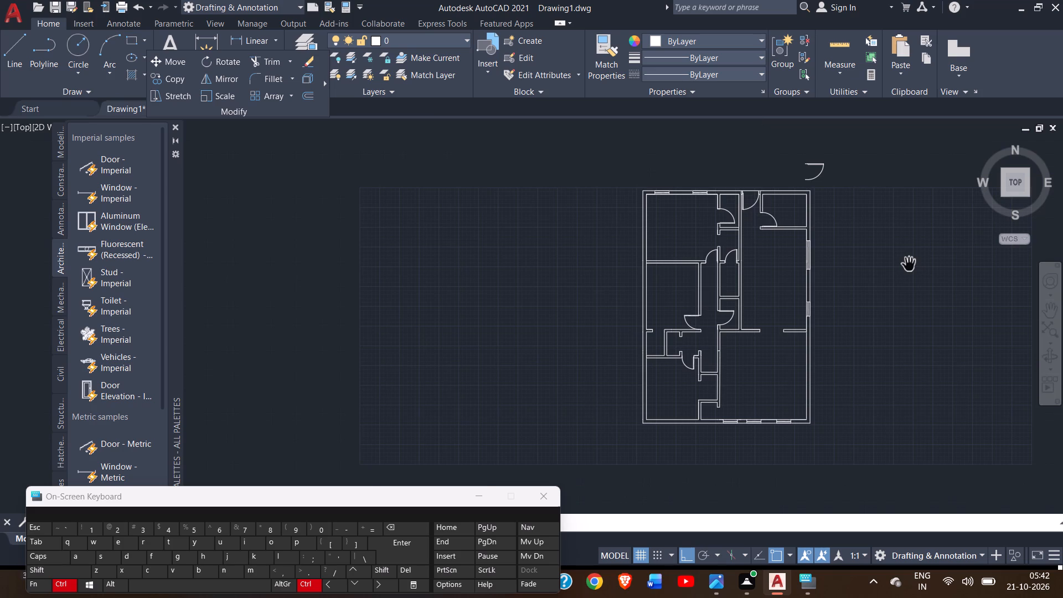
scroll(909, 264, "up", 2, "ctrl")
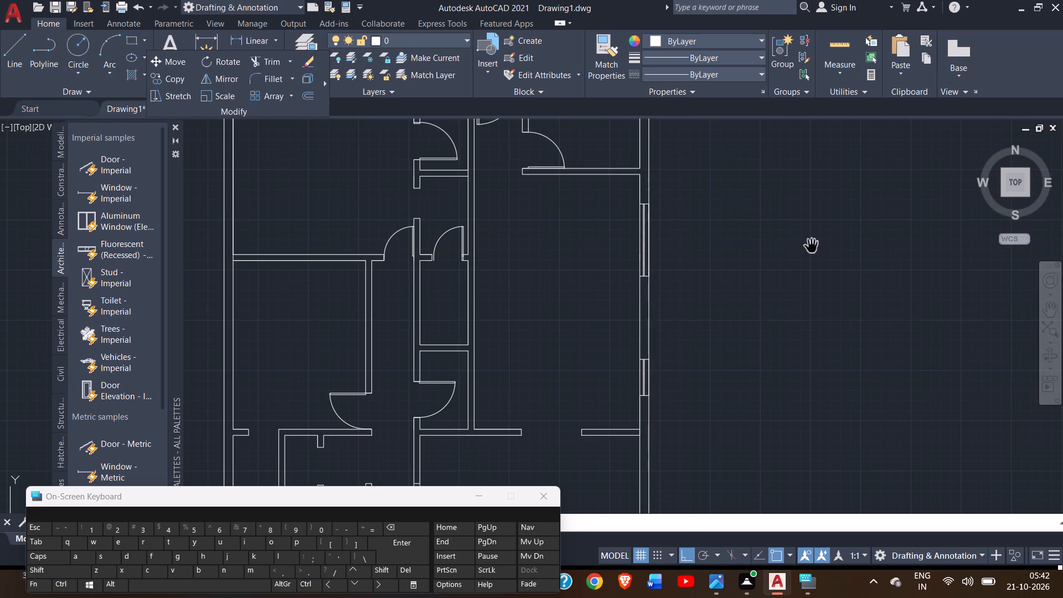
left_click_drag(792, 222, 807, 354)
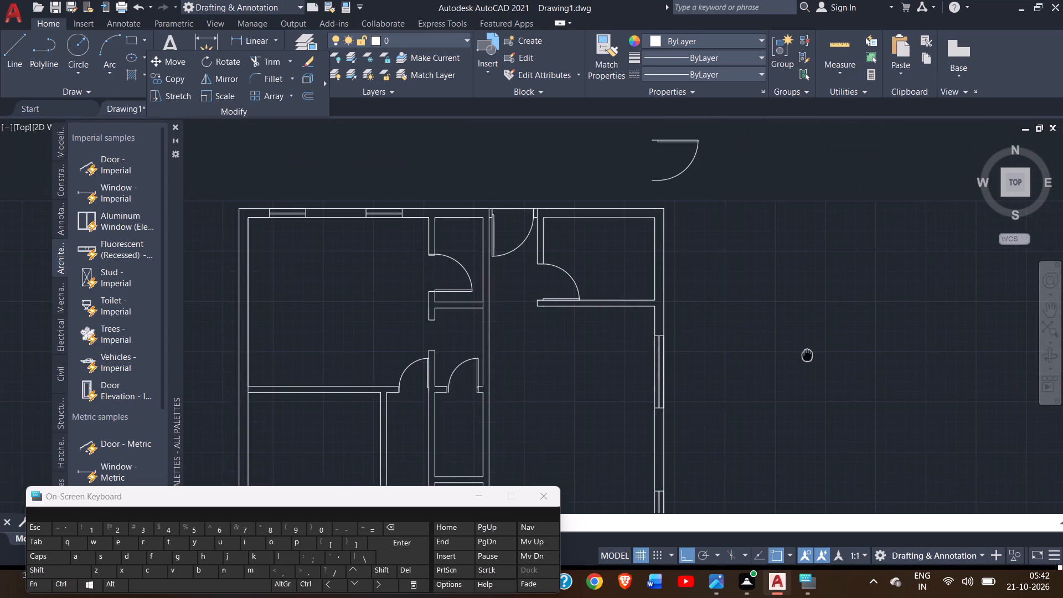
left_click_drag(807, 354, 823, 288)
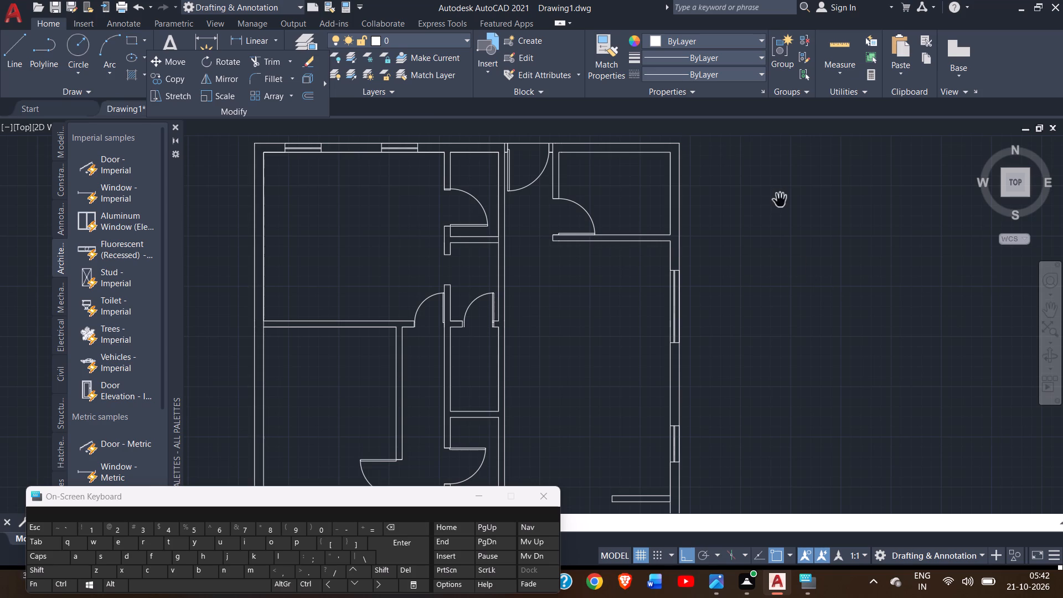
left_click_drag(780, 200, 782, 259)
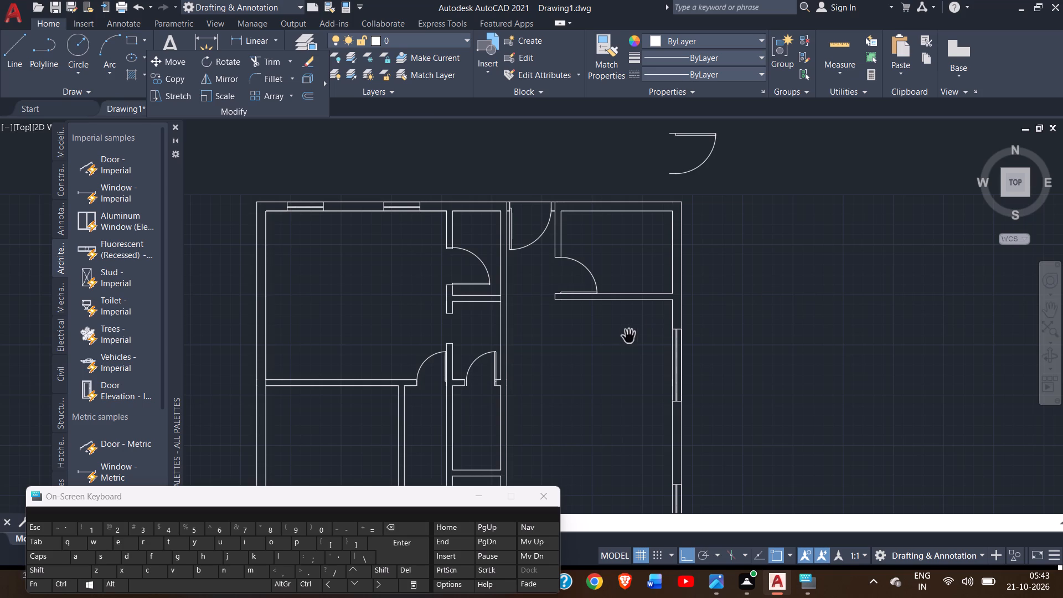
left_click_drag(628, 337, 654, 320)
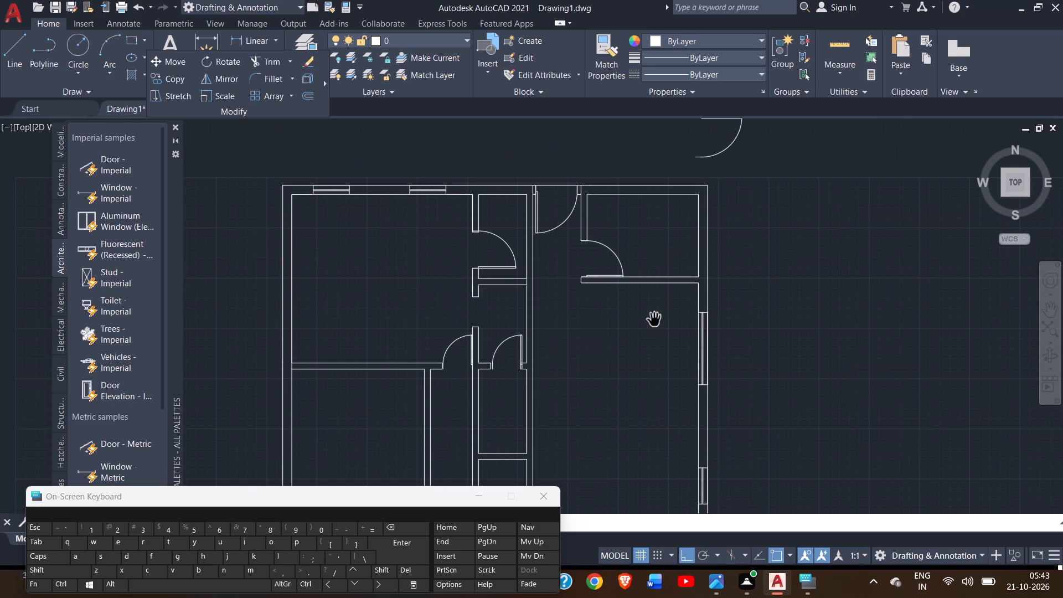
left_click_drag(607, 344, 759, 117)
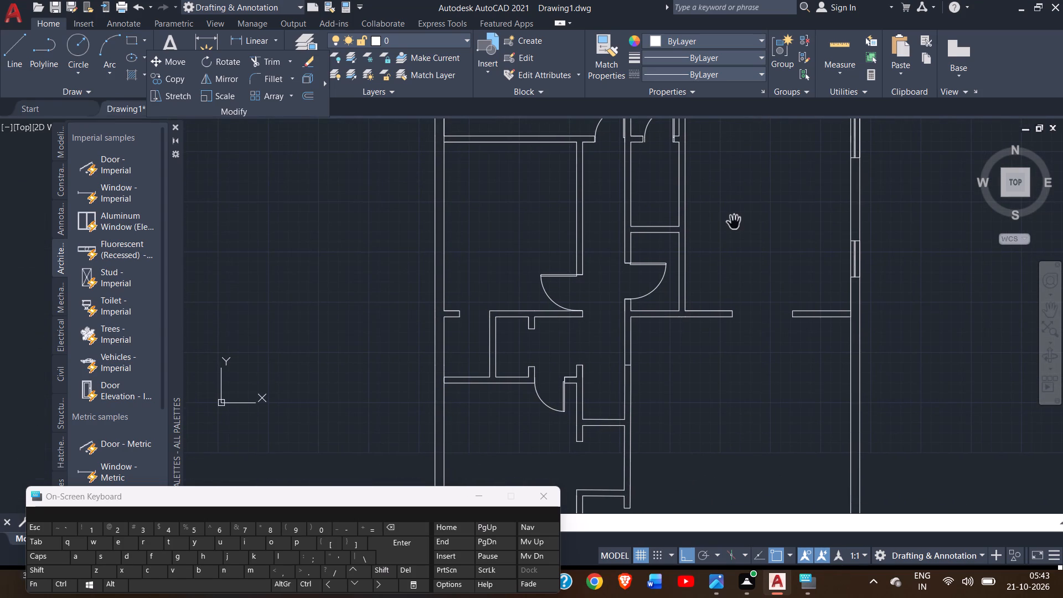
left_click_drag(734, 223, 662, 417)
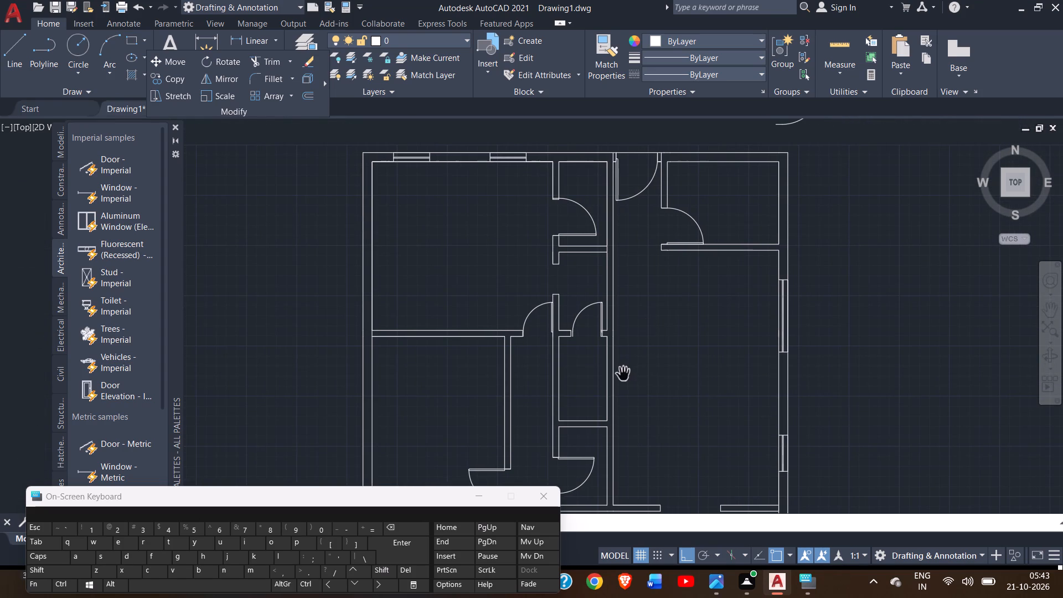
left_click_drag(646, 330, 638, 347)
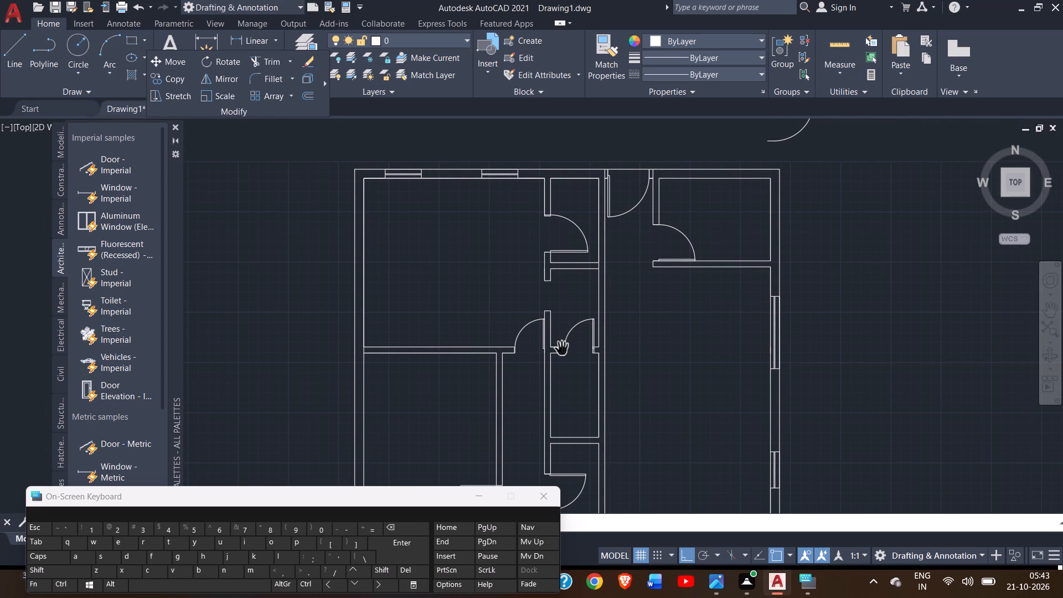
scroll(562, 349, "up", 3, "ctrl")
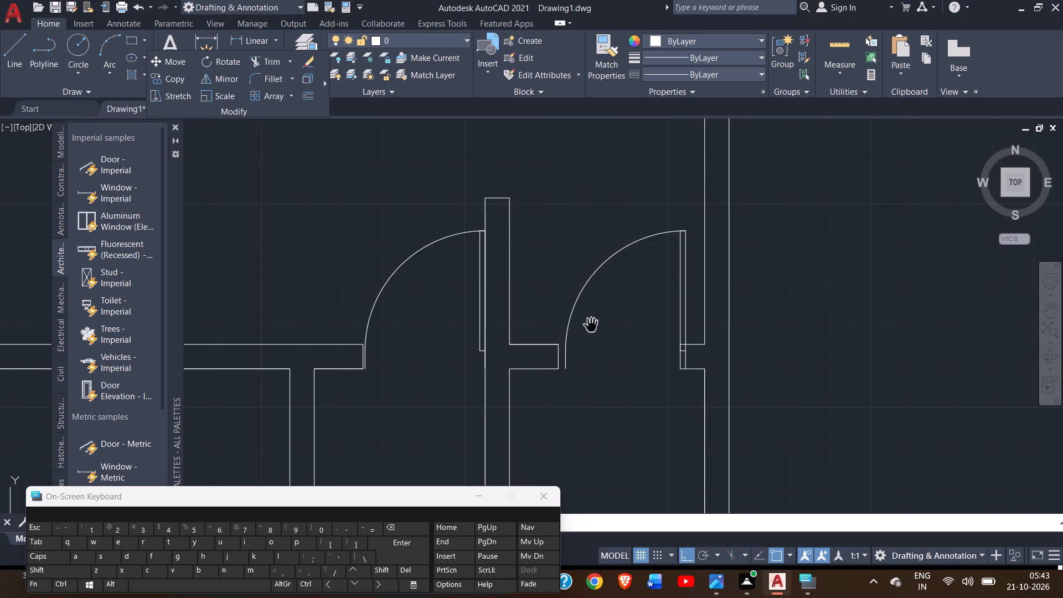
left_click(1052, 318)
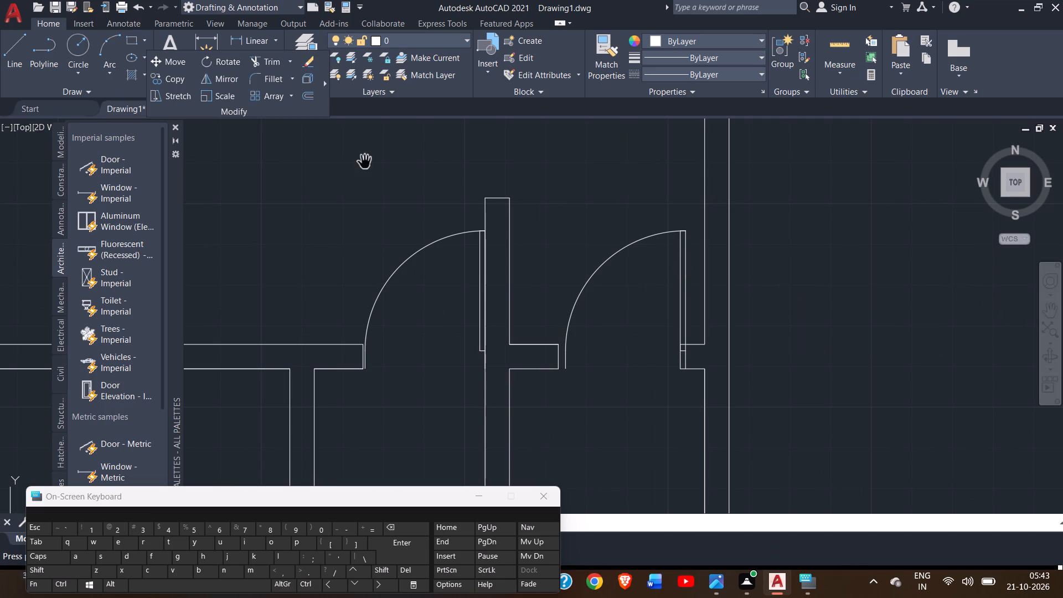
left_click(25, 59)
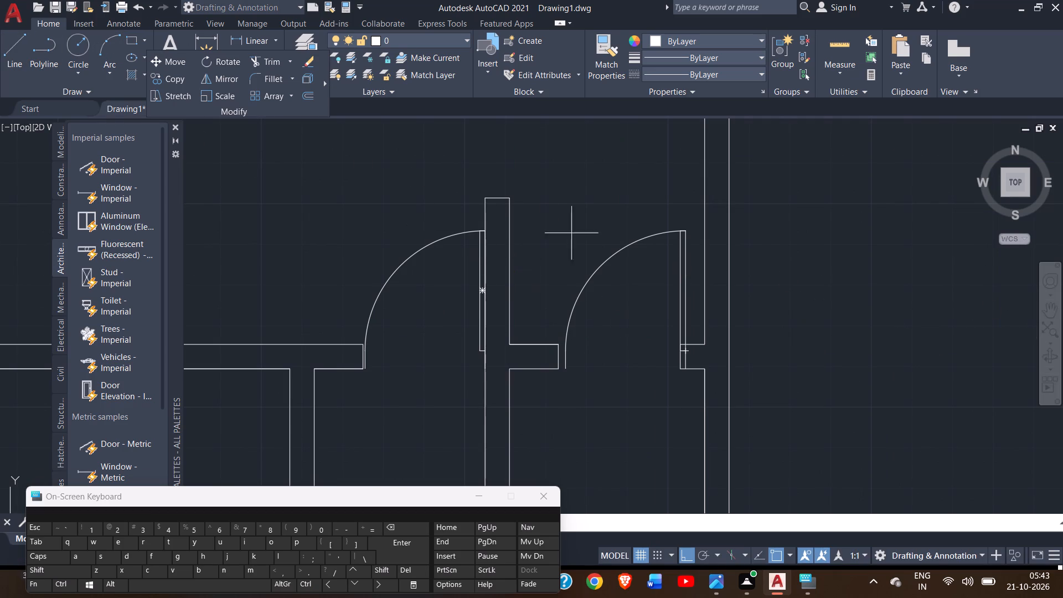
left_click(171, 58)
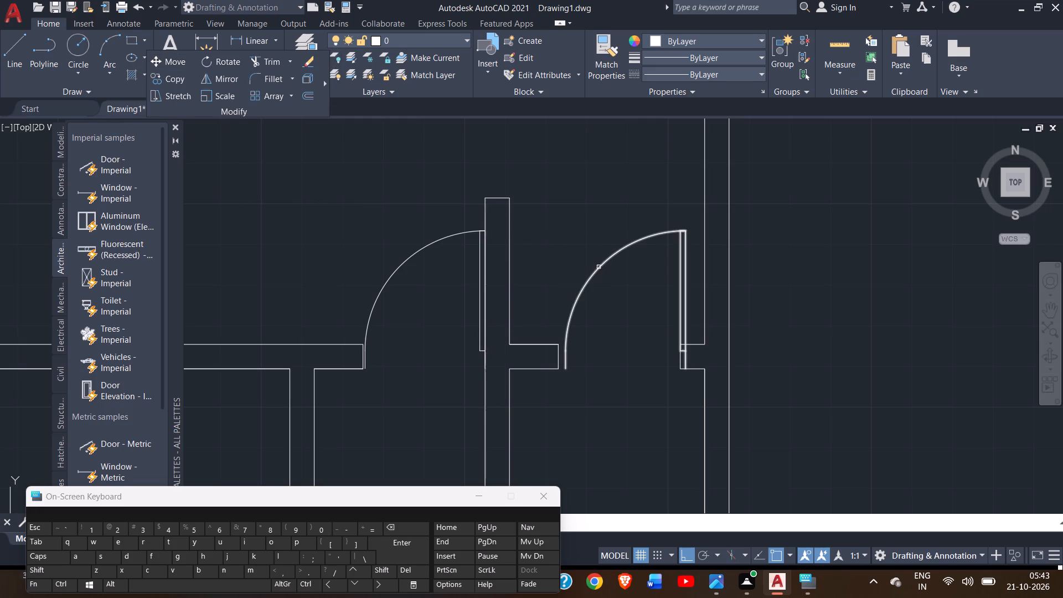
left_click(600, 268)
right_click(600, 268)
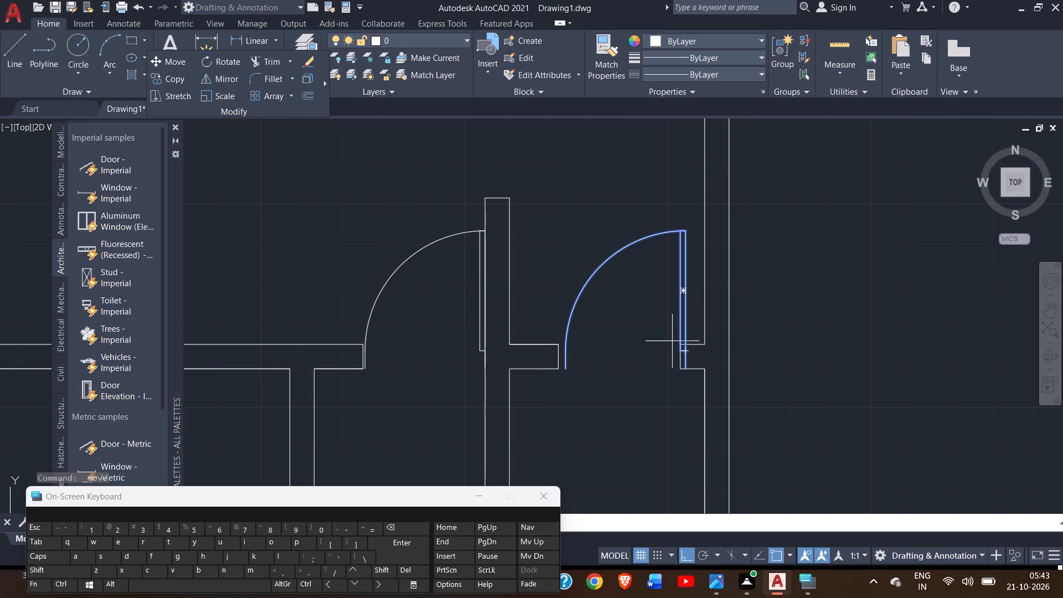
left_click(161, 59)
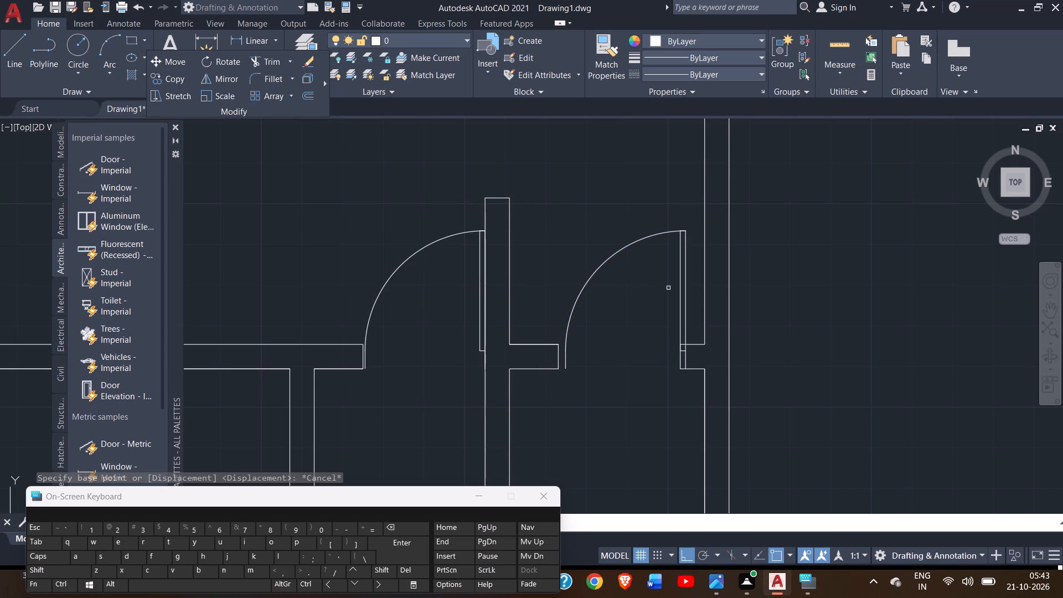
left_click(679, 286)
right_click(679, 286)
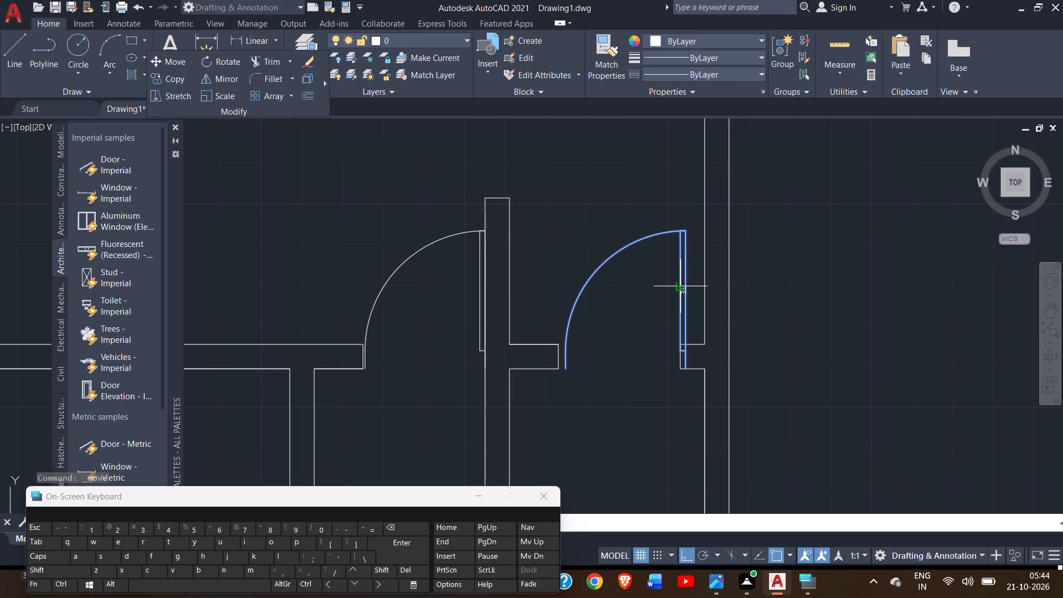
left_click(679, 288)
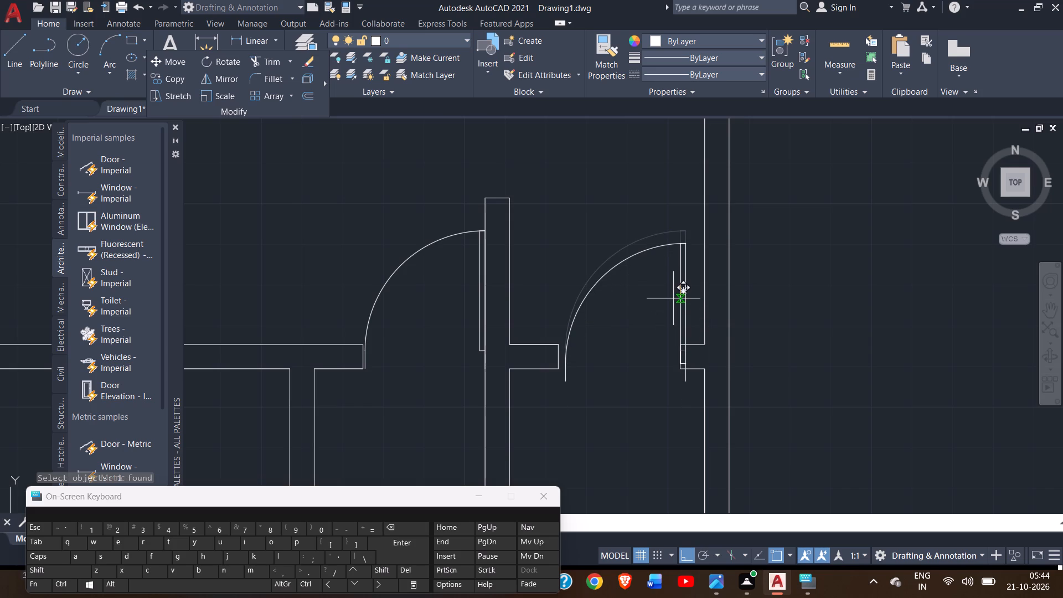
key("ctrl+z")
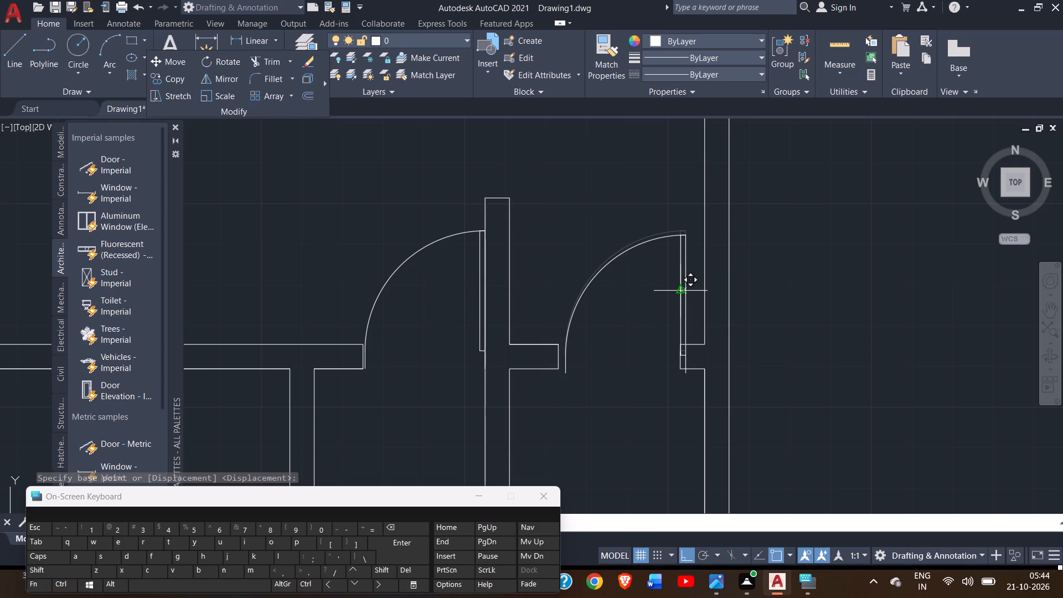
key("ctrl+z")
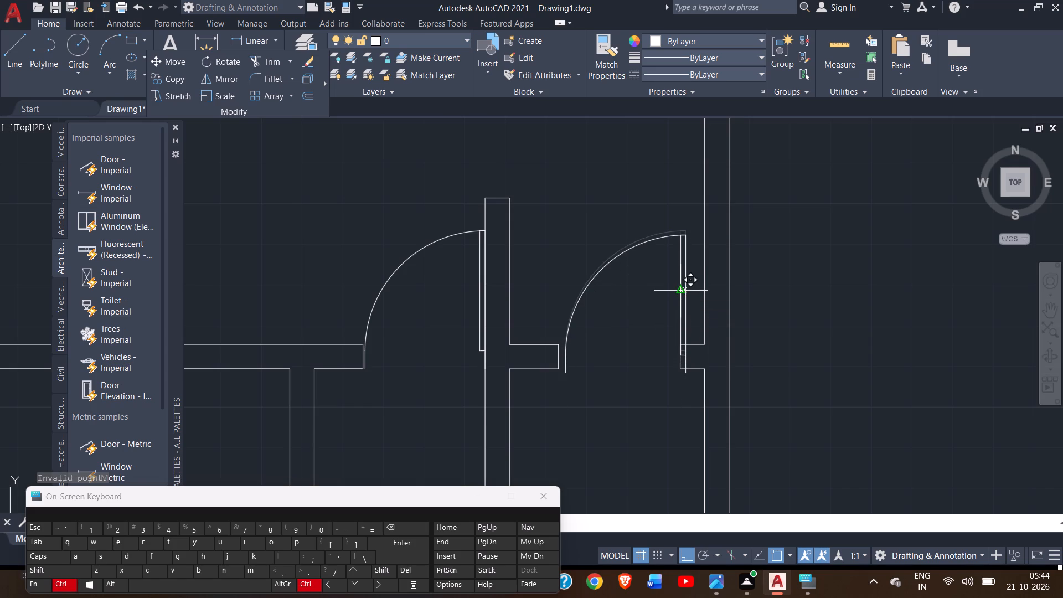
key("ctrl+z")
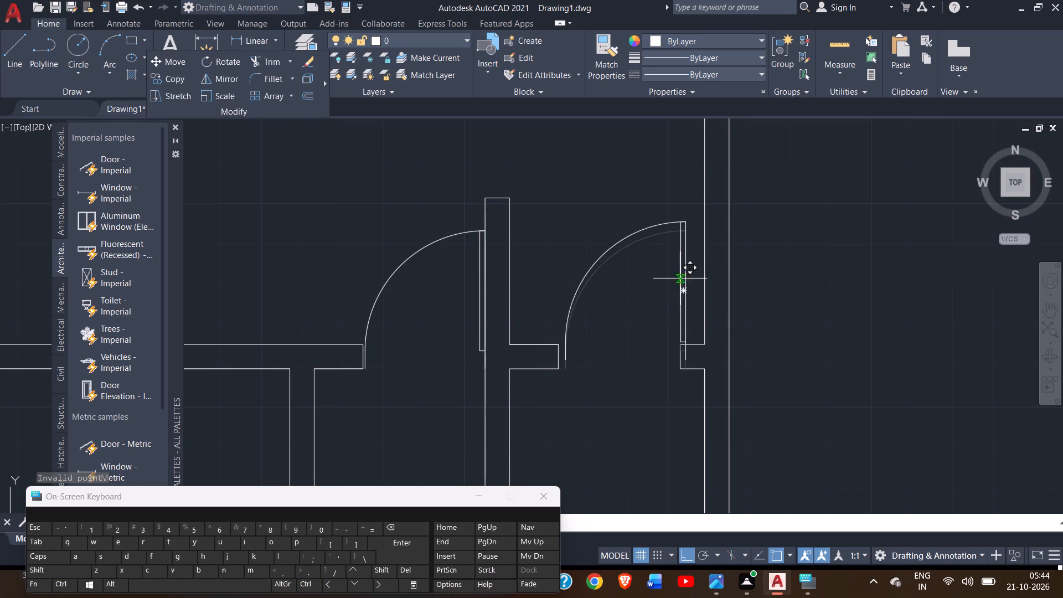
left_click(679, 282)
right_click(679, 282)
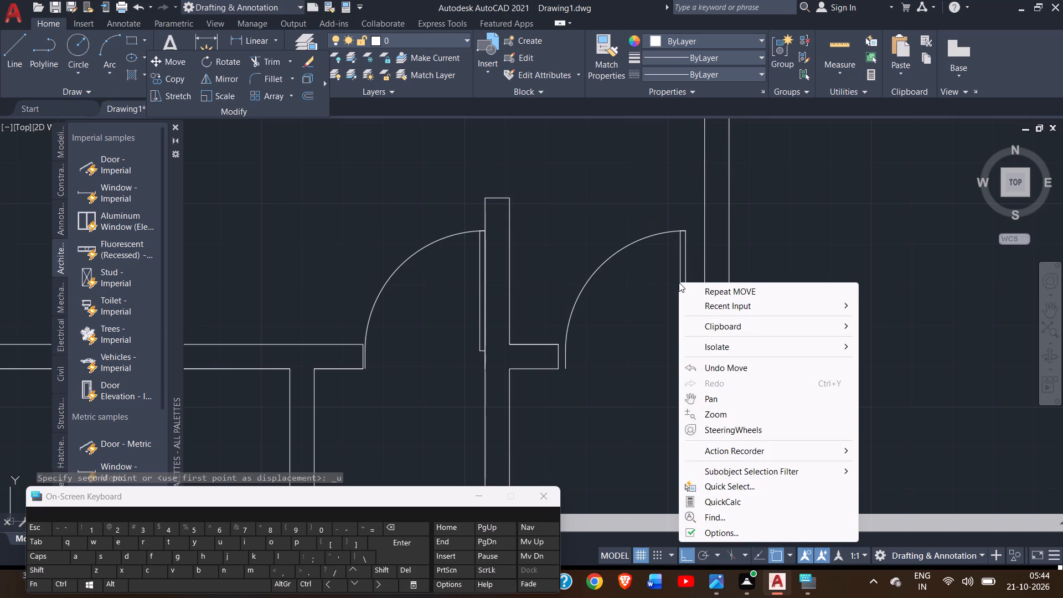
Move the door of the narrow closet beside the hallway so its hinge-side corner meets the wall end of its opening.
left_click(682, 287)
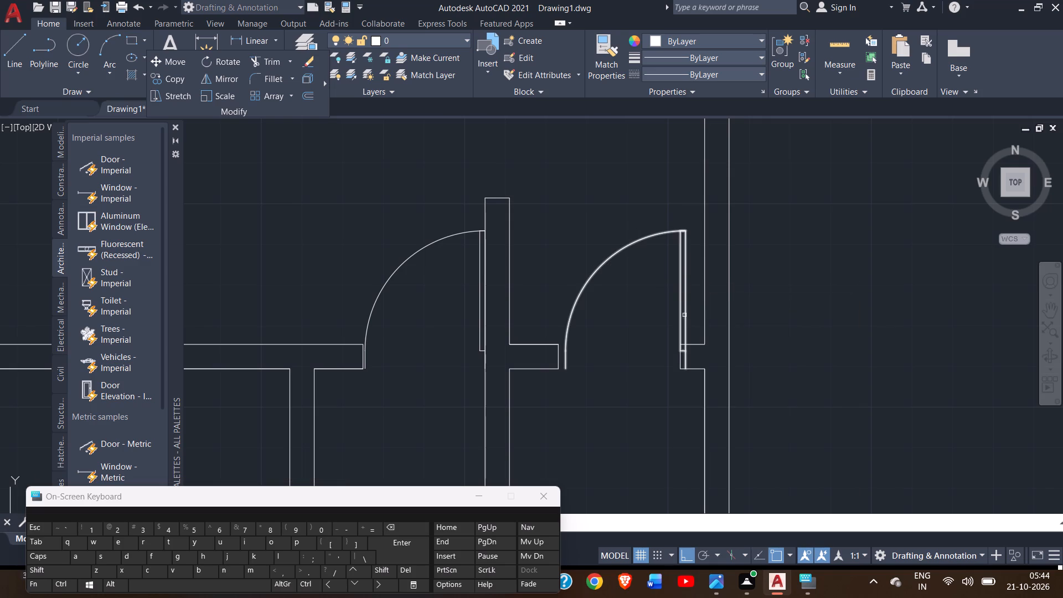
left_click(685, 360)
right_click(685, 360)
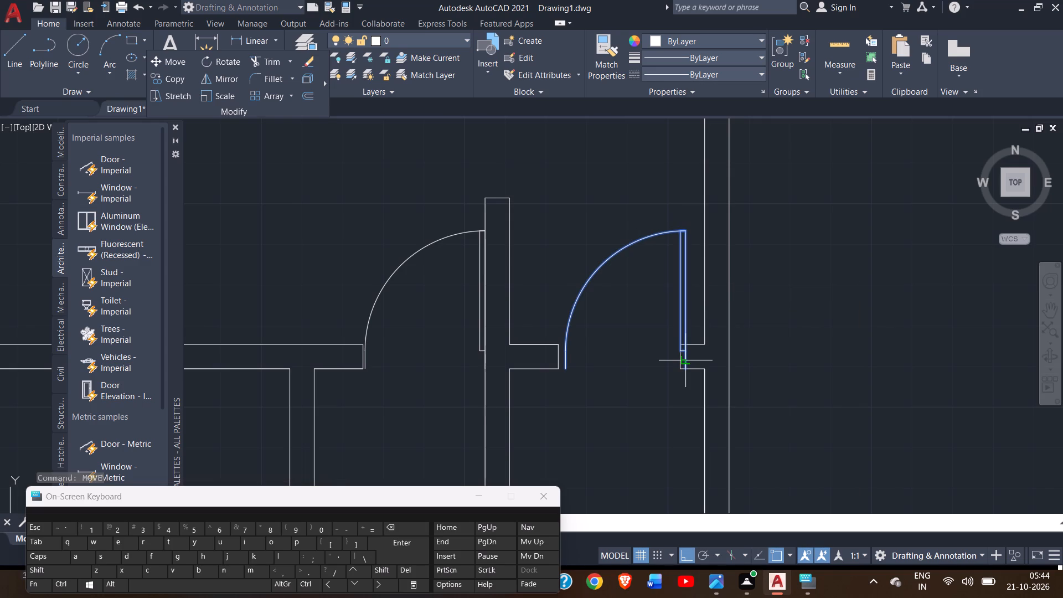
left_click_drag(689, 369, 684, 369)
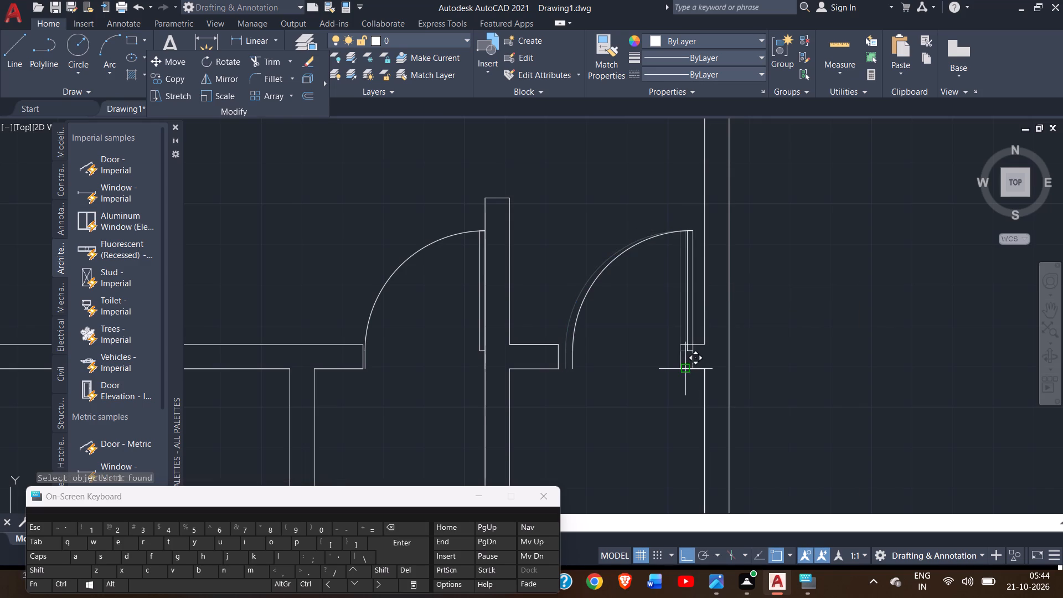
left_click_drag(684, 369, 678, 369)
left_click(678, 369)
right_click(678, 369)
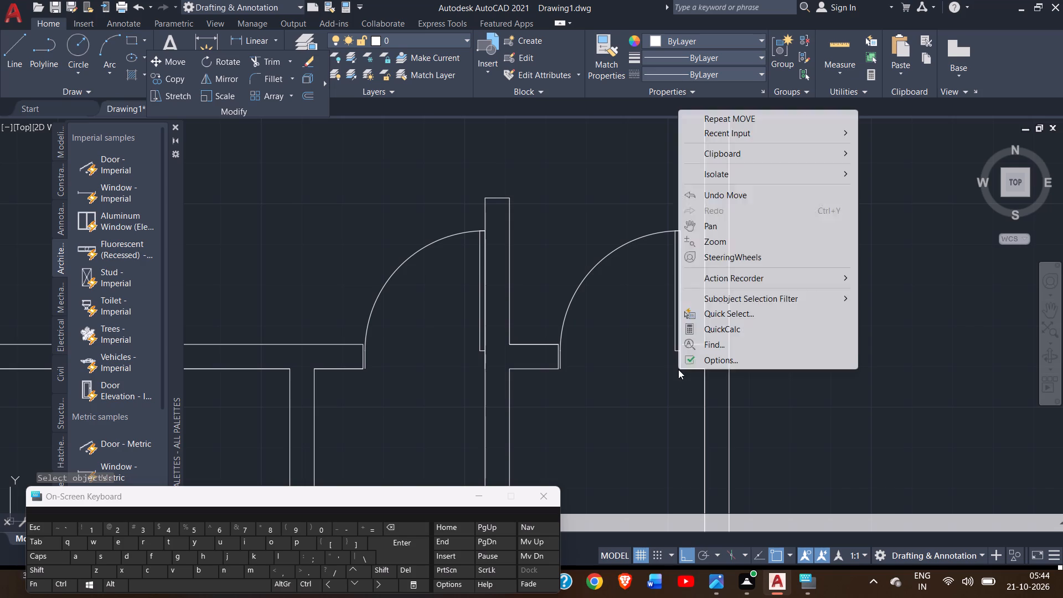
left_click(624, 352)
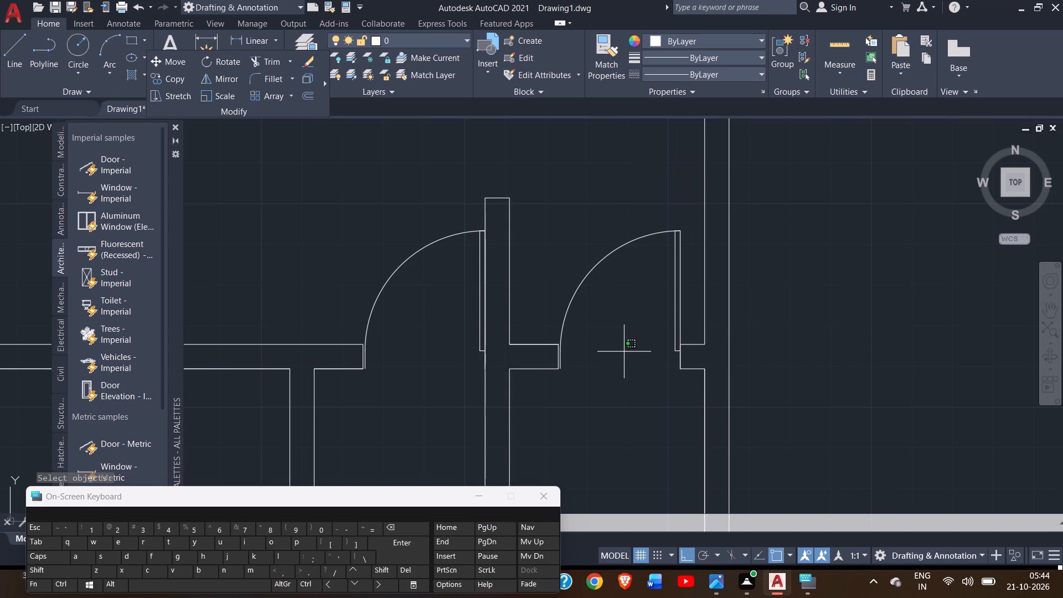
right_click(624, 352)
left_click(590, 377)
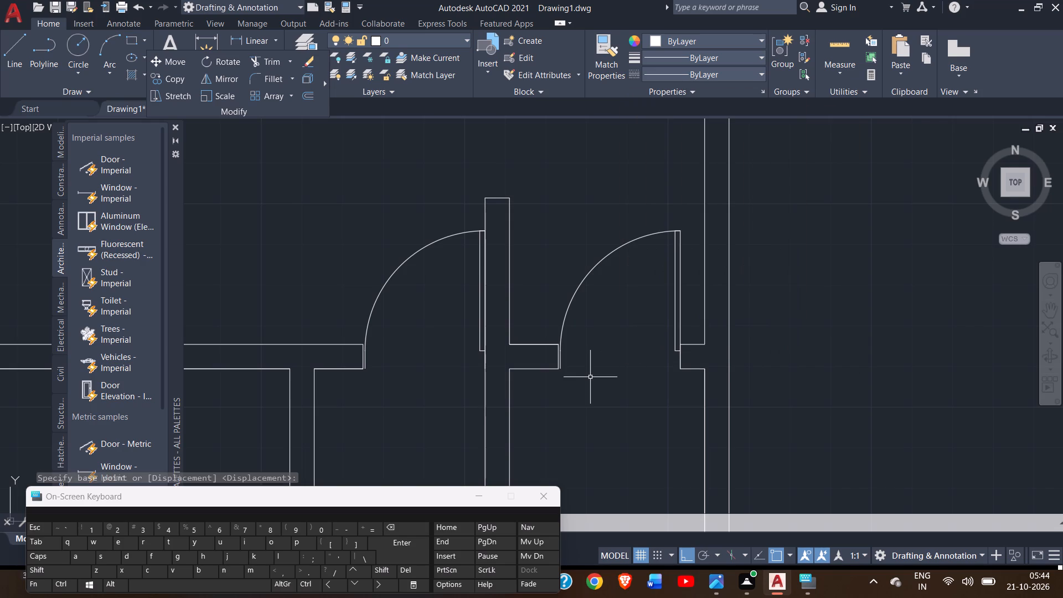
Examine the whole floor plan again, checking the doors and remaining wall openings around the hallway, closets and rooms.
scroll(590, 377, "down", 2, "ctrl")
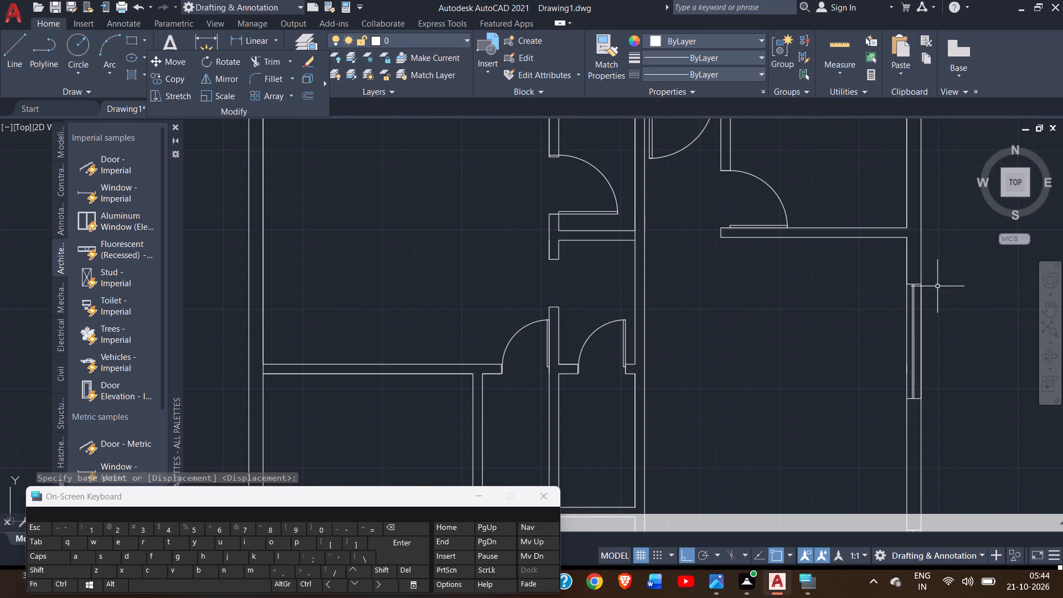
left_click(1054, 310)
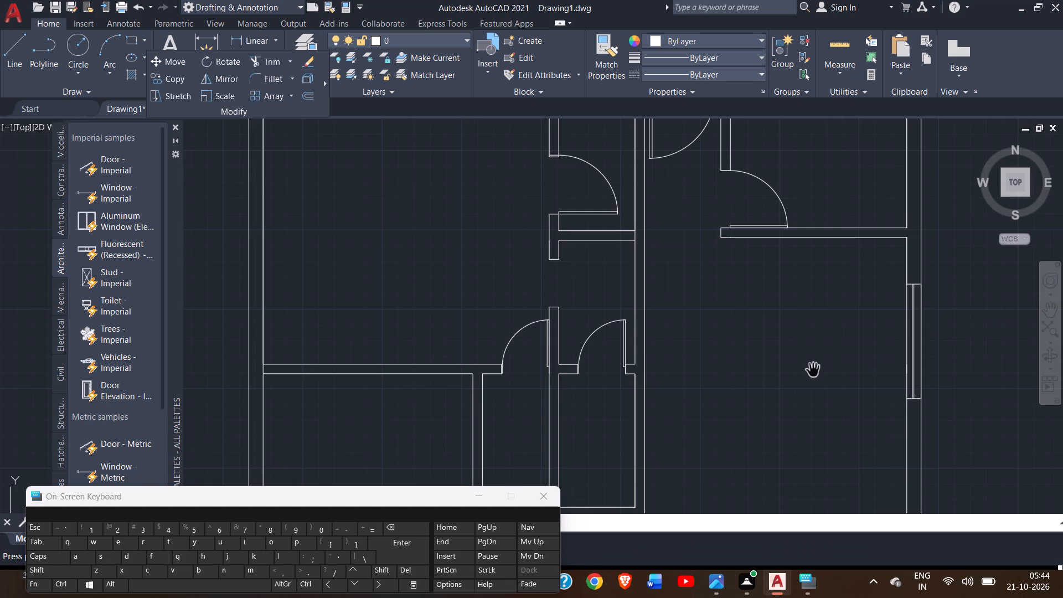
left_click_drag(813, 370, 819, 286)
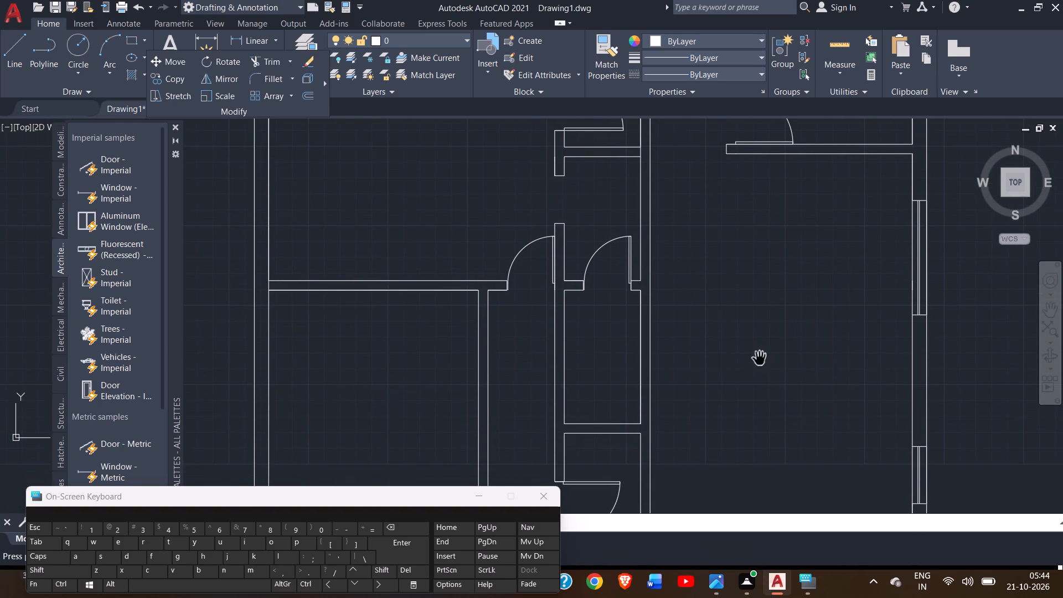
left_click_drag(759, 359, 793, 224)
left_click_drag(773, 315, 749, 224)
scroll(749, 224, "down", 2, "ctrl")
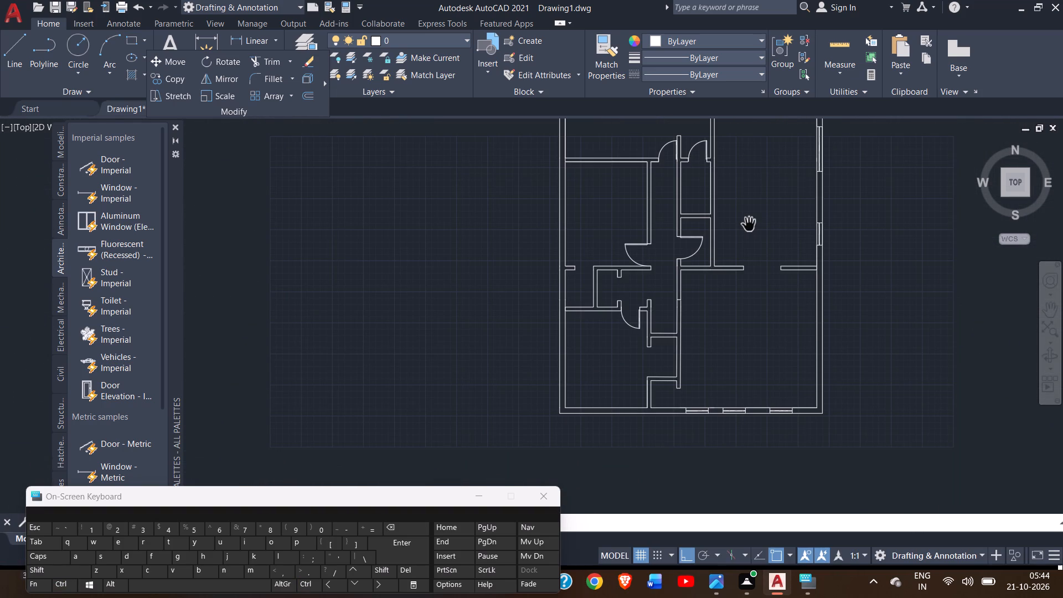
left_click_drag(746, 188, 685, 286)
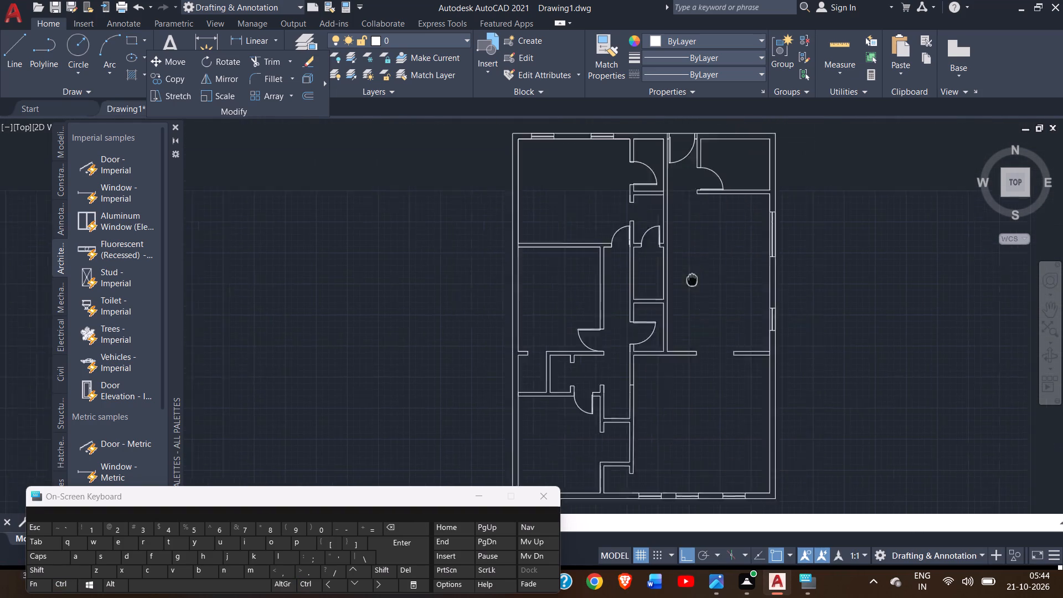
left_click_drag(685, 286, 659, 290)
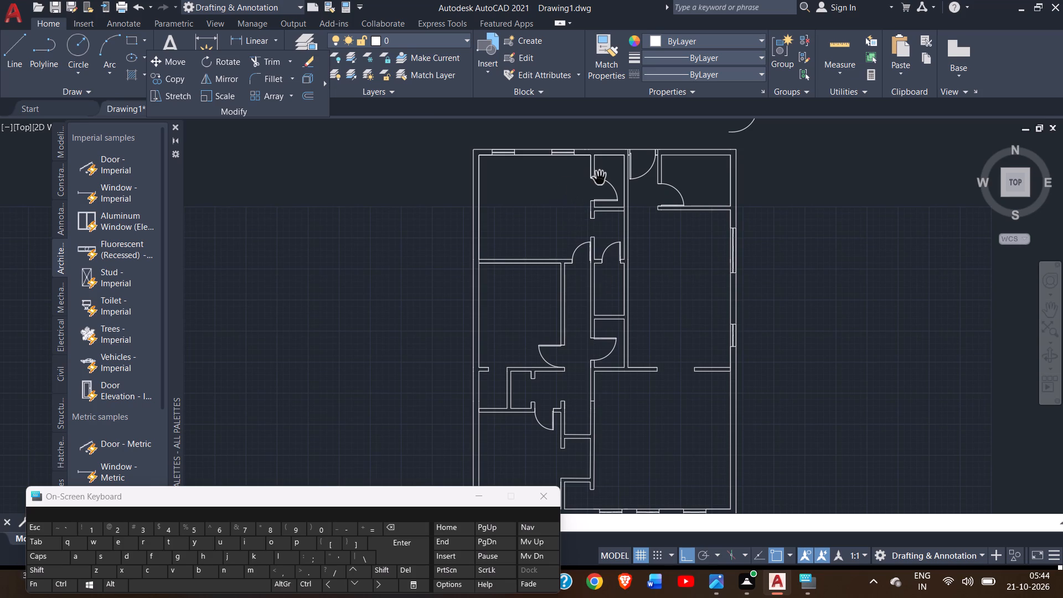
scroll(601, 178, "up", 3, "ctrl")
scroll(601, 178, "down", 3, "ctrl")
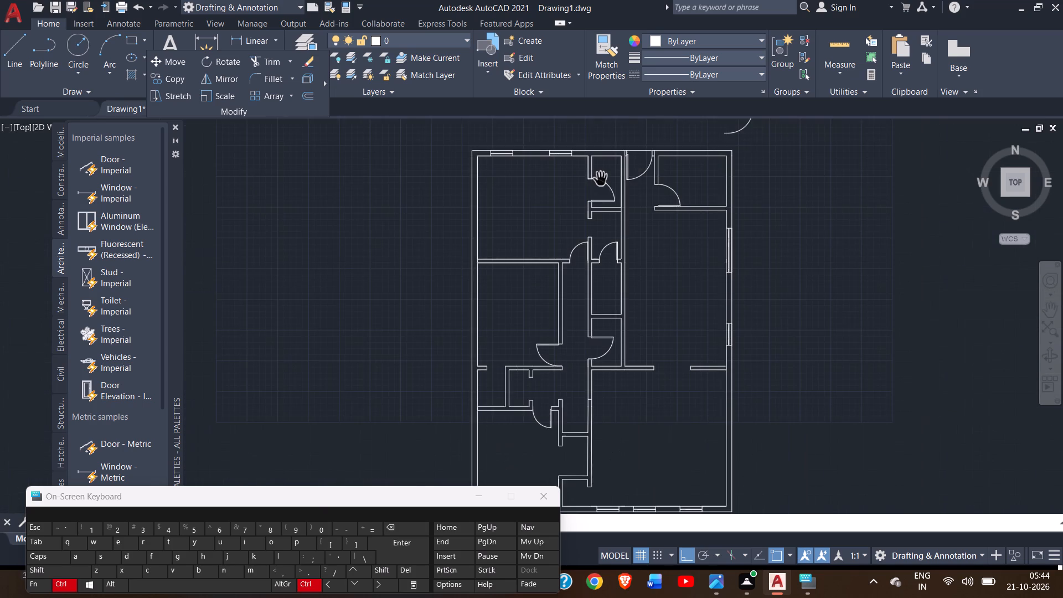
scroll(601, 178, "up", 2, "ctrl")
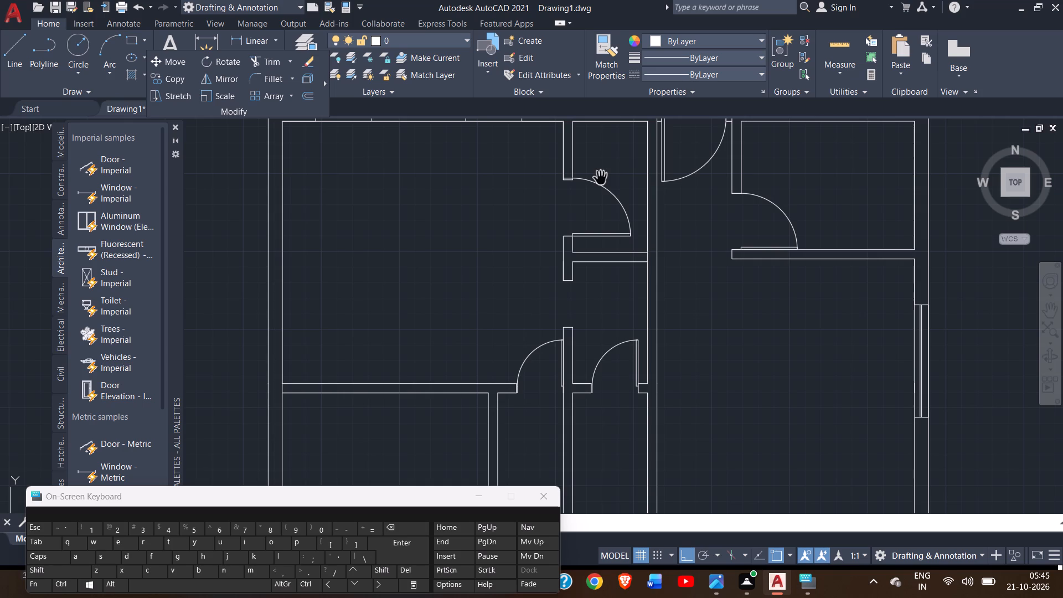
Copy the swing door at the top of the hallway to the small closet's opening near the outer wall, placing its hinge side at the inner wall.
scroll(601, 178, "down", 1, "ctrl")
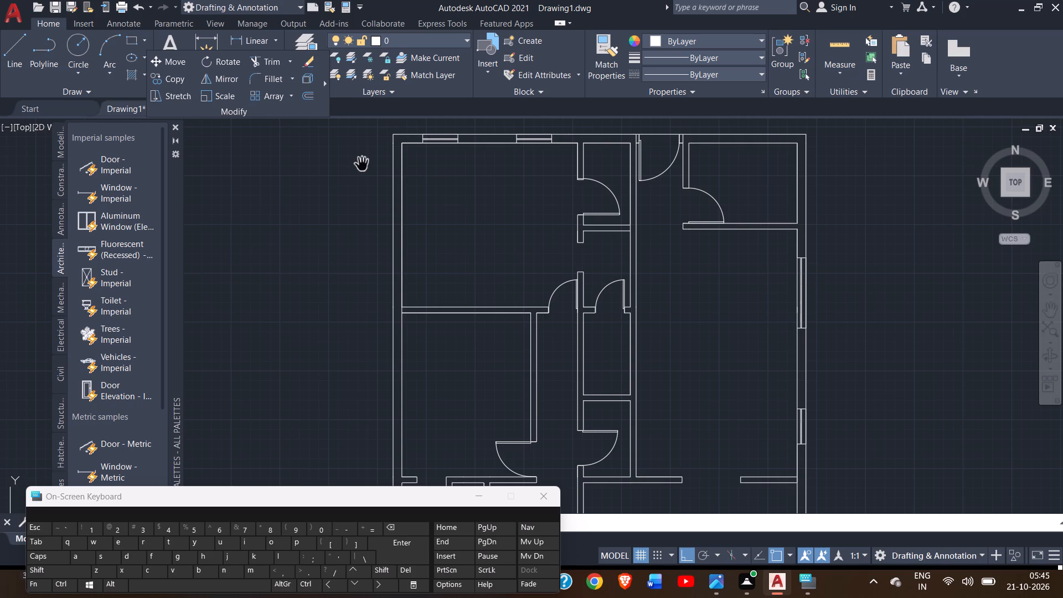
scroll(362, 164, "down", 2, "ctrl")
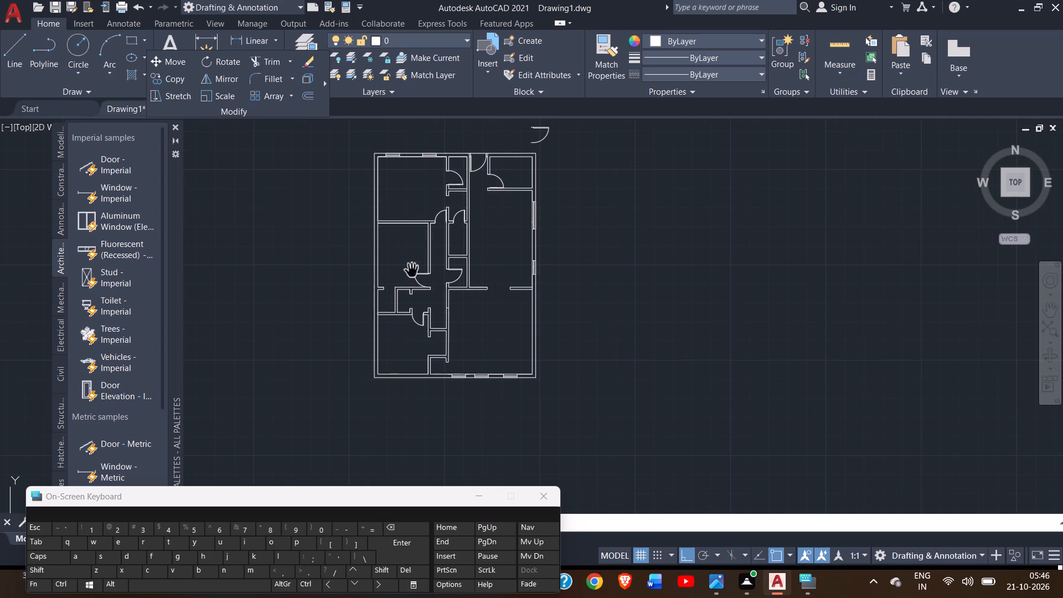
scroll(412, 277, "up", 1, "ctrl")
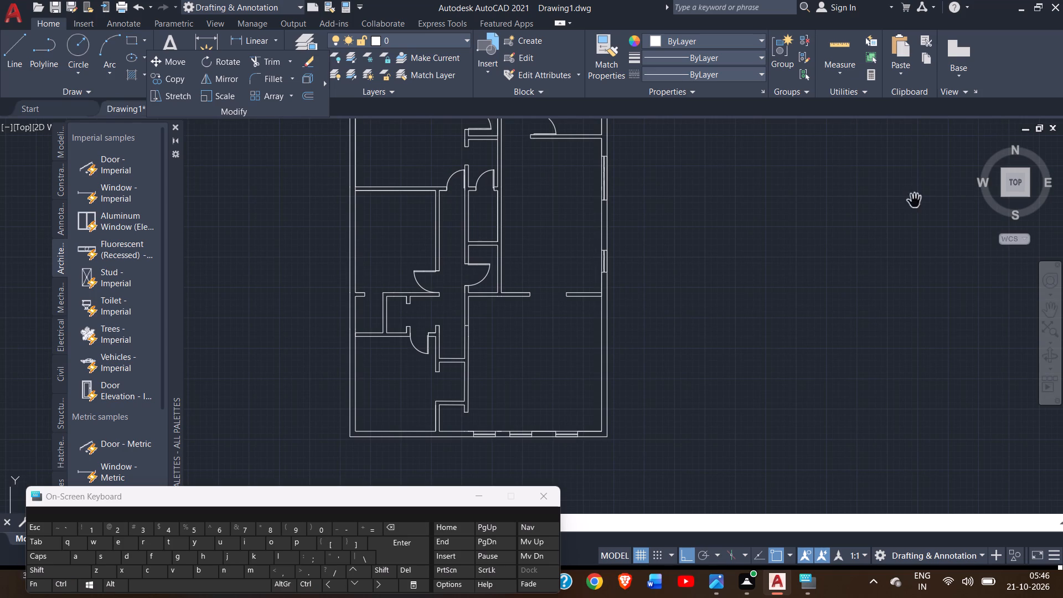
left_click(1050, 316)
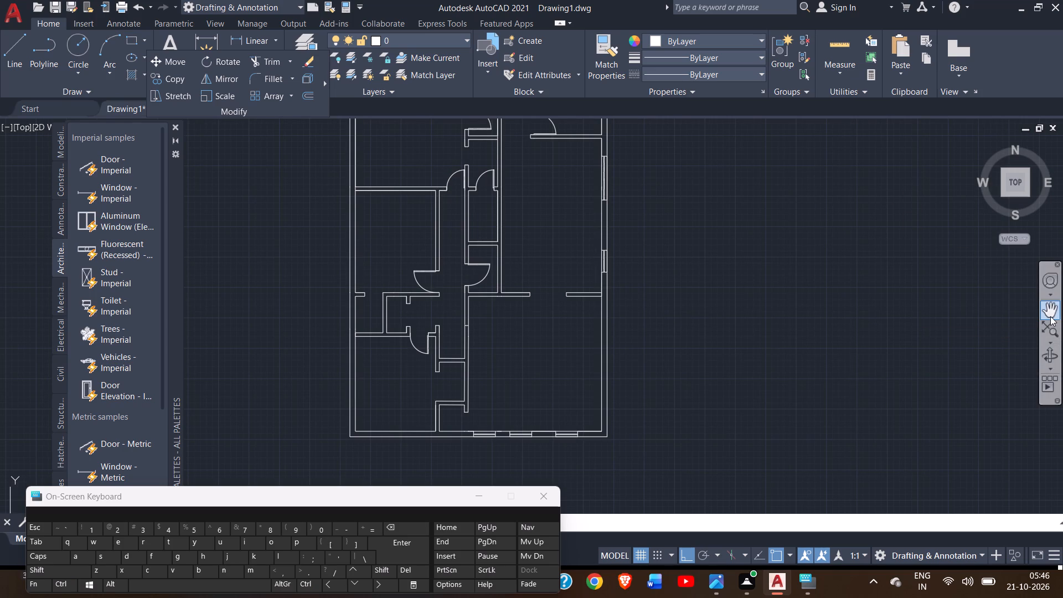
right_click(894, 305)
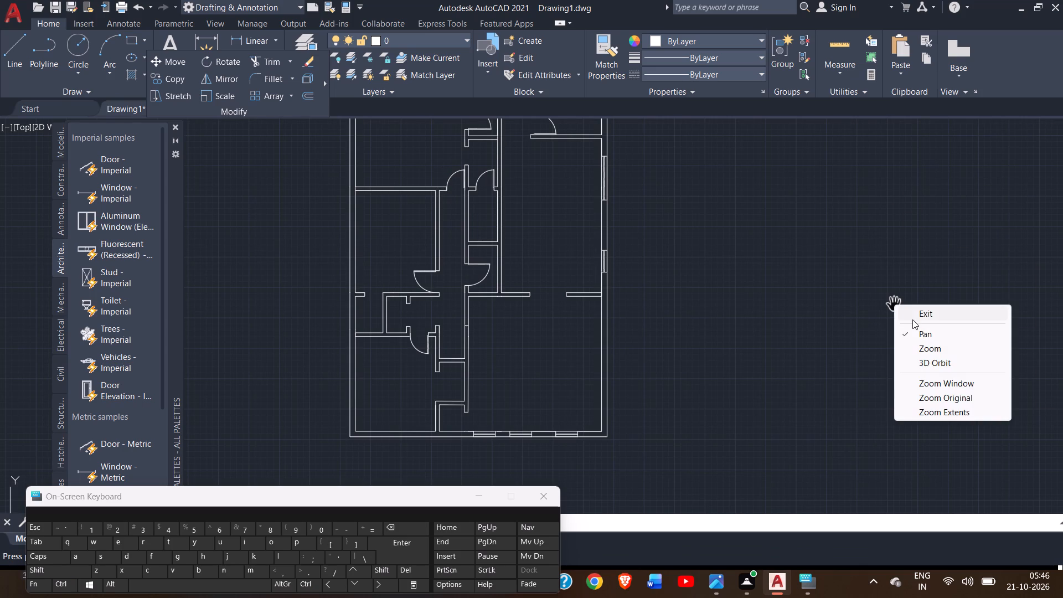
left_click(912, 319)
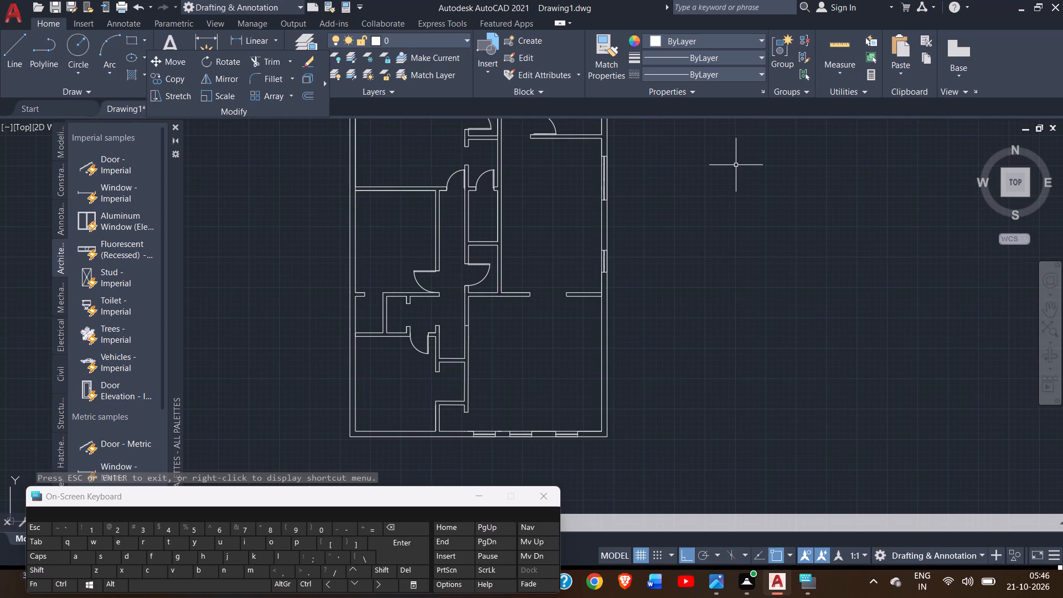
left_click(453, 172)
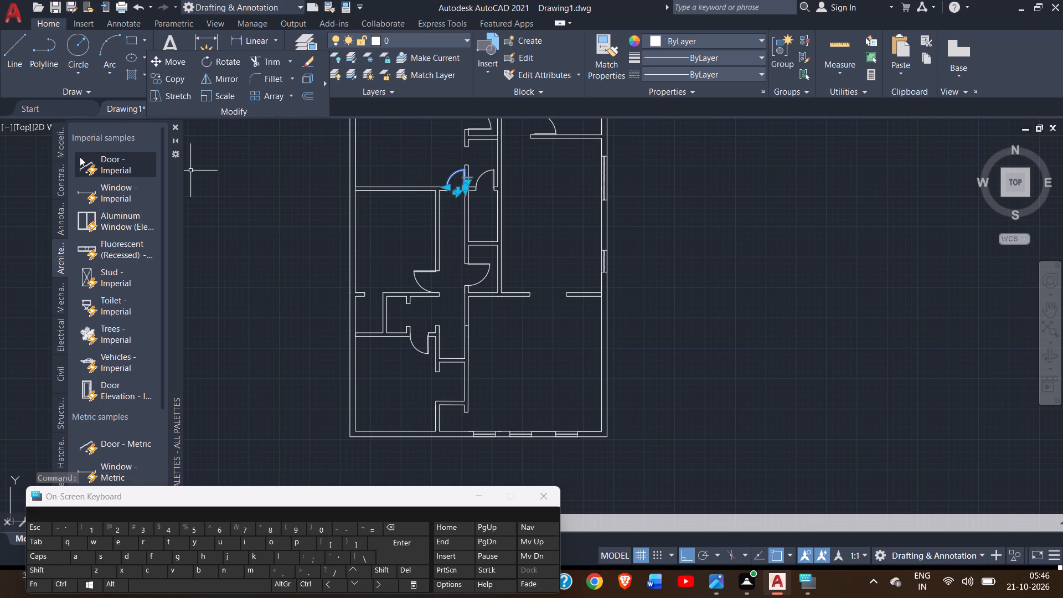
left_click(155, 81)
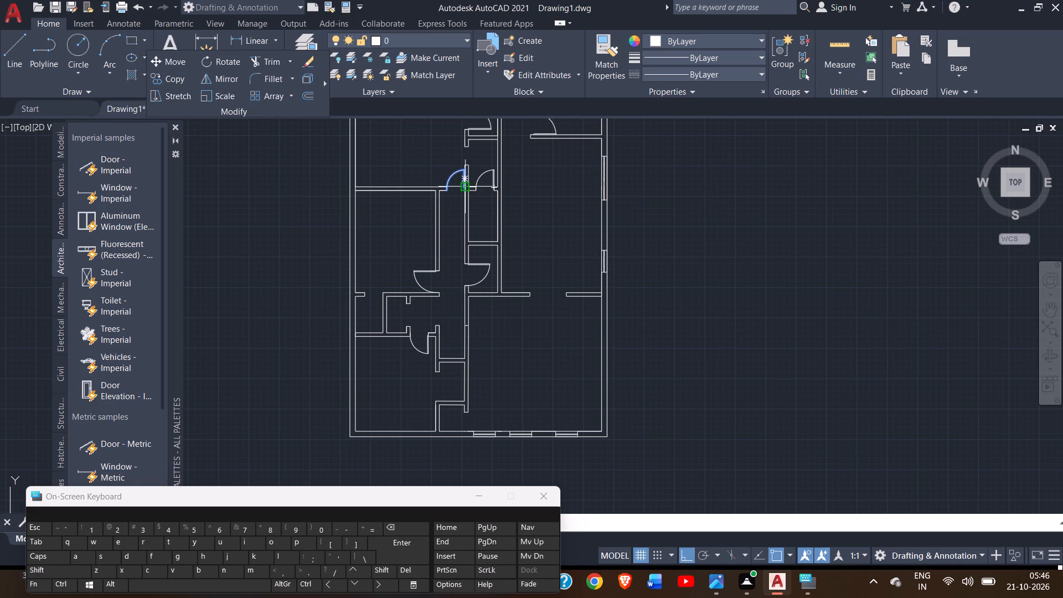
left_click_drag(462, 188, 358, 303)
left_click_drag(358, 303, 379, 297)
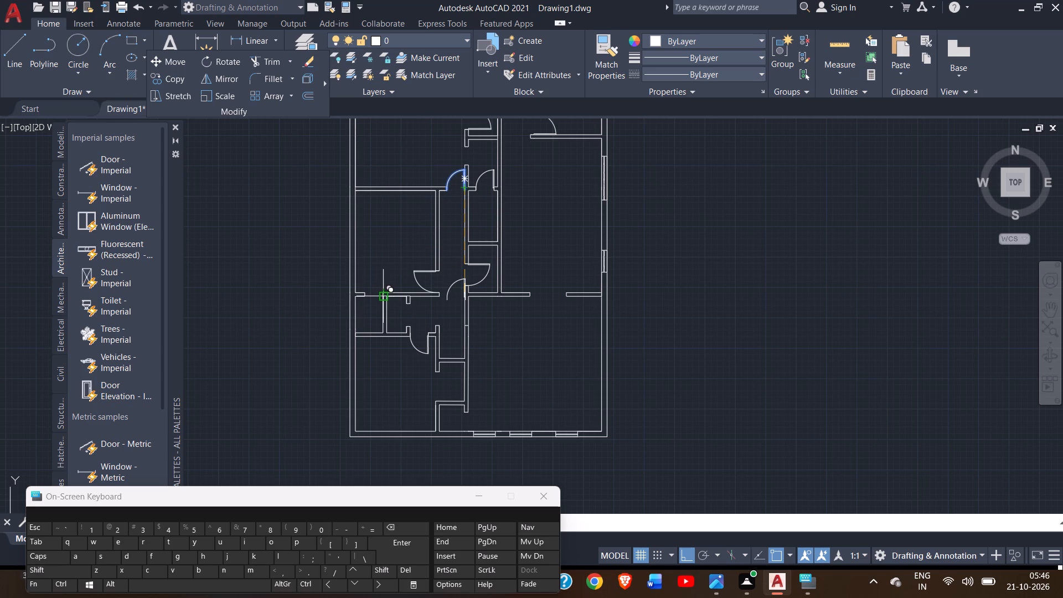
left_click(379, 297)
right_click(382, 270)
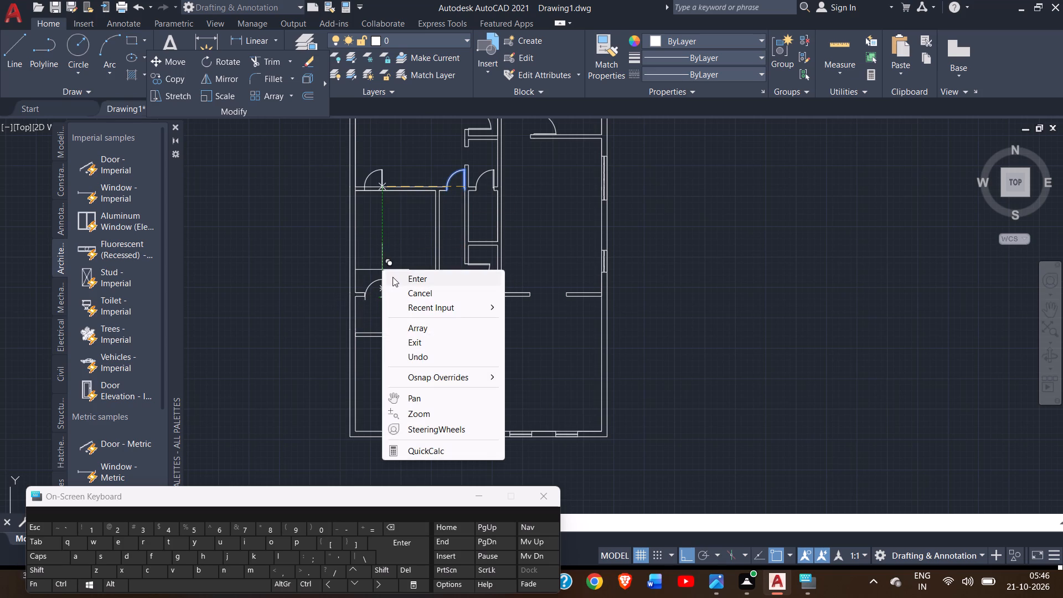
left_click(398, 280)
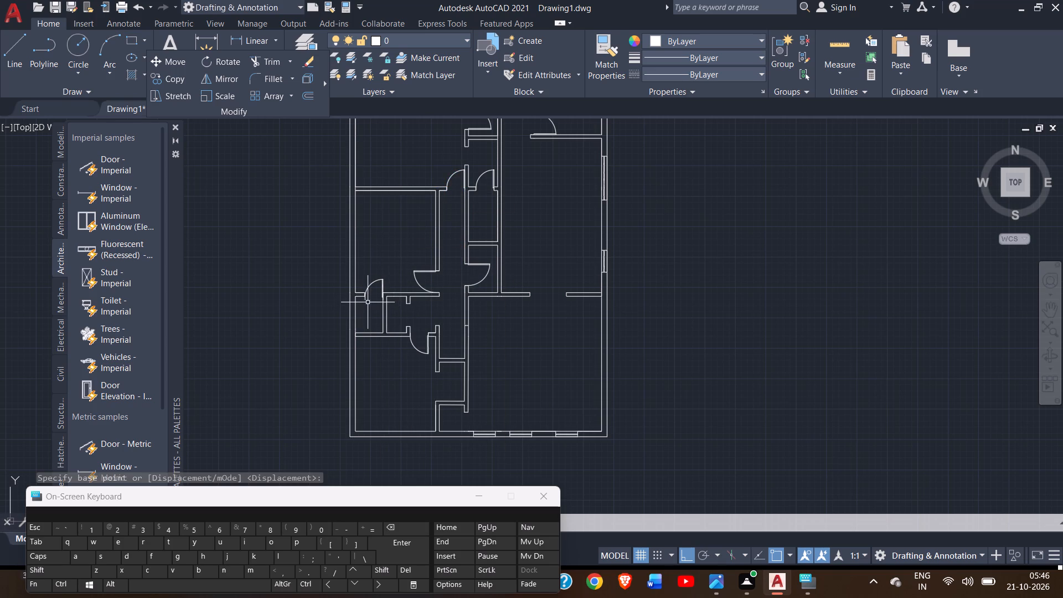
Move the copied closet door by its hinge-side jamb end so it meets the lower face of the wall at the opening.
scroll(371, 293, "up", 2, "ctrl")
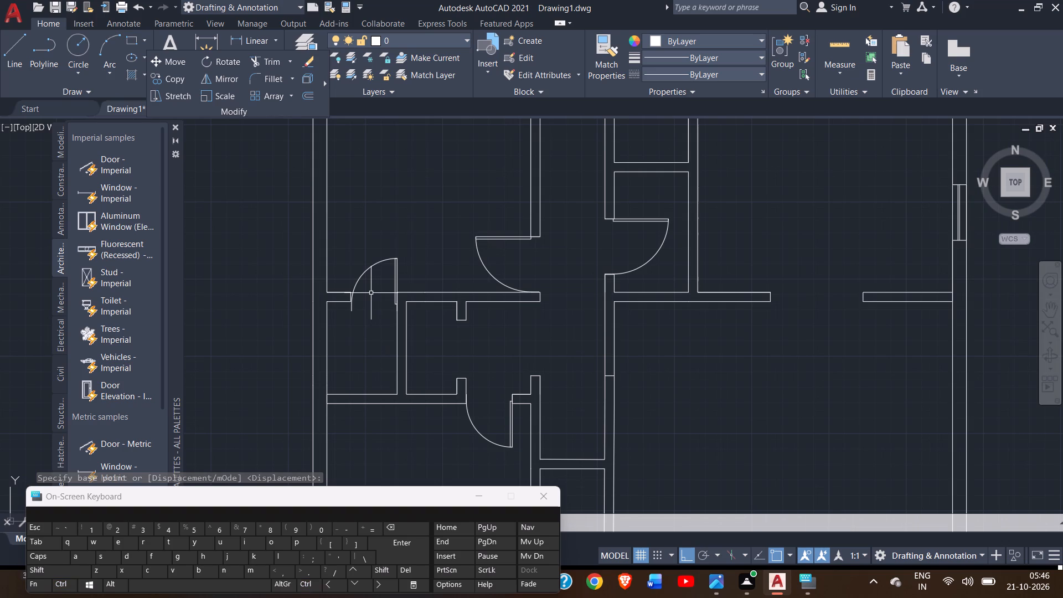
scroll(373, 284, "up", 1, "ctrl")
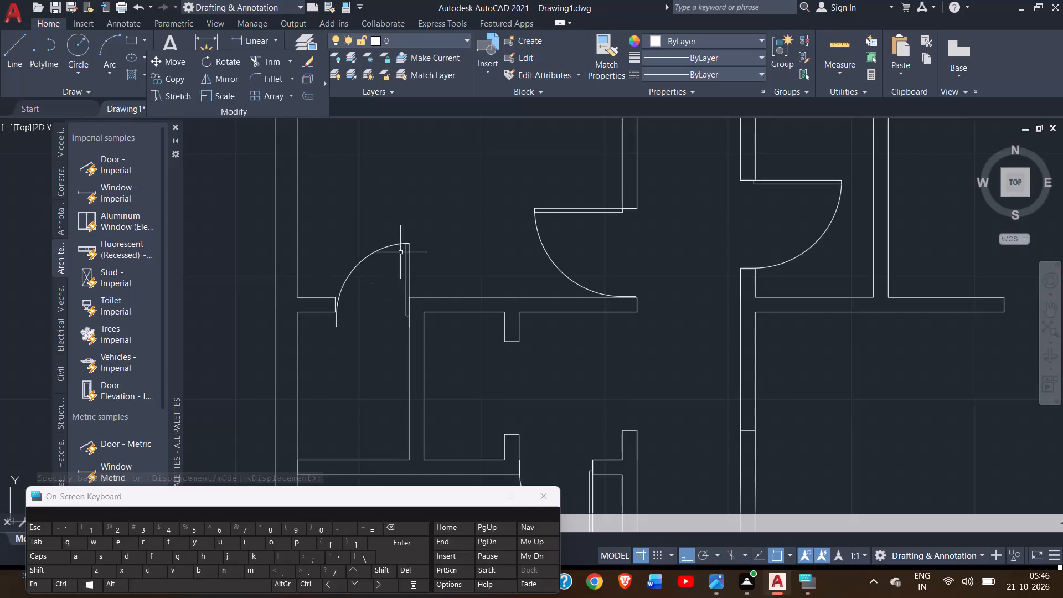
left_click(409, 245)
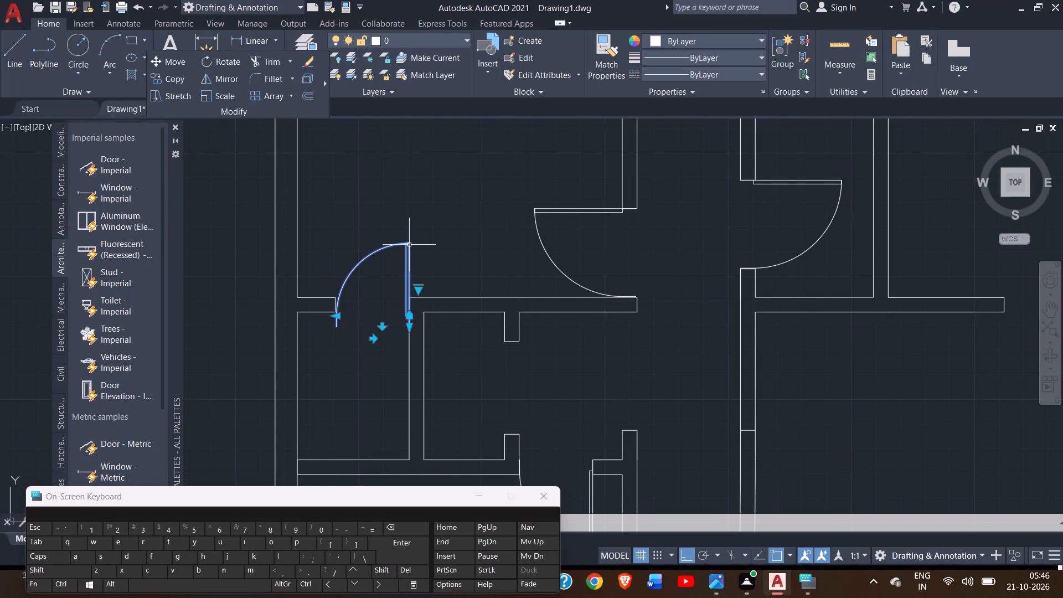
left_click(181, 62)
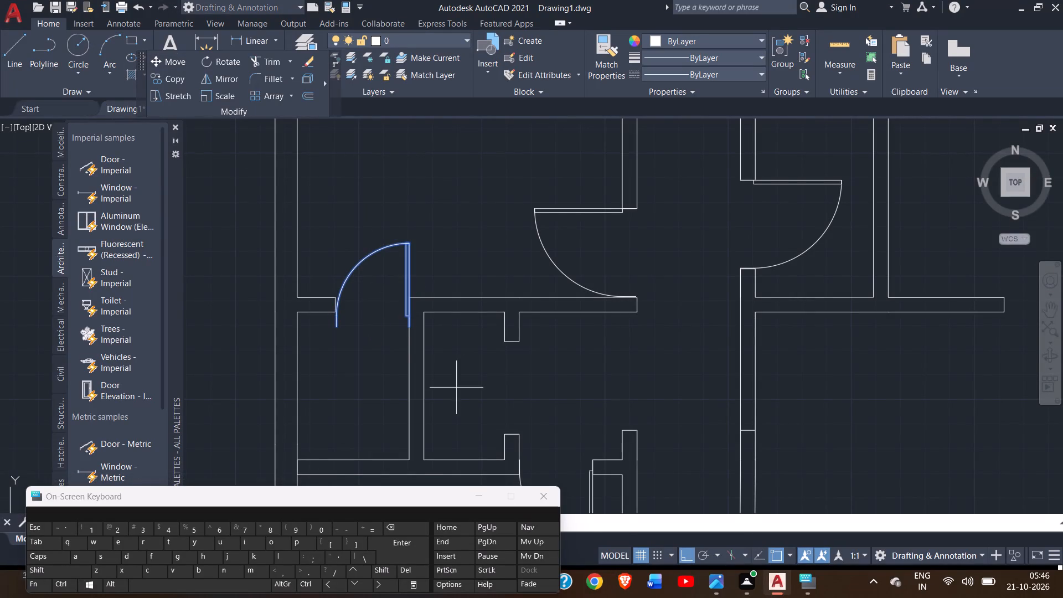
left_click_drag(410, 328, 409, 315)
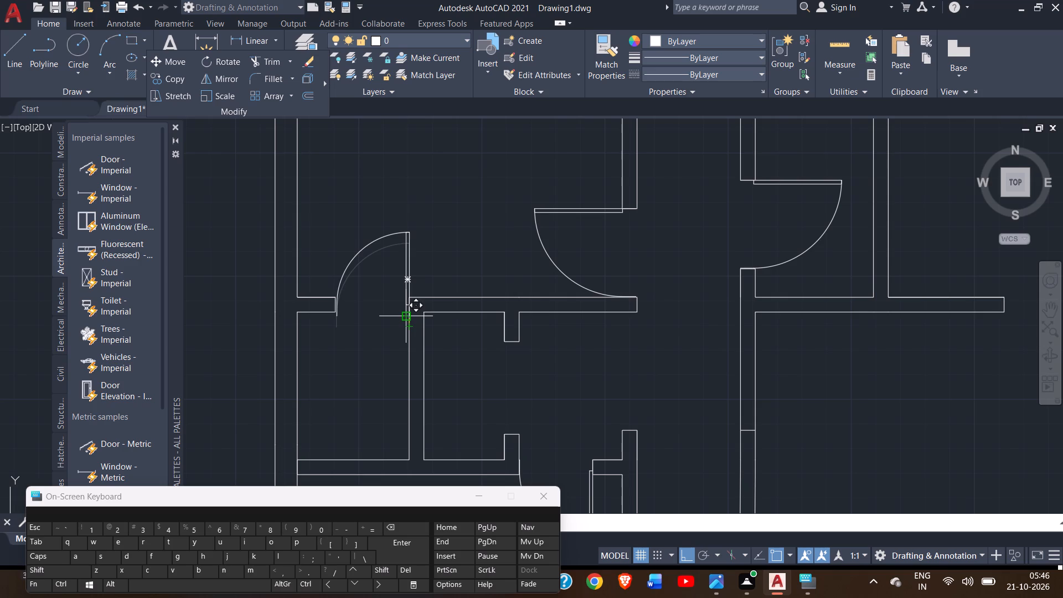
left_click_drag(409, 315, 412, 311)
left_click(412, 311)
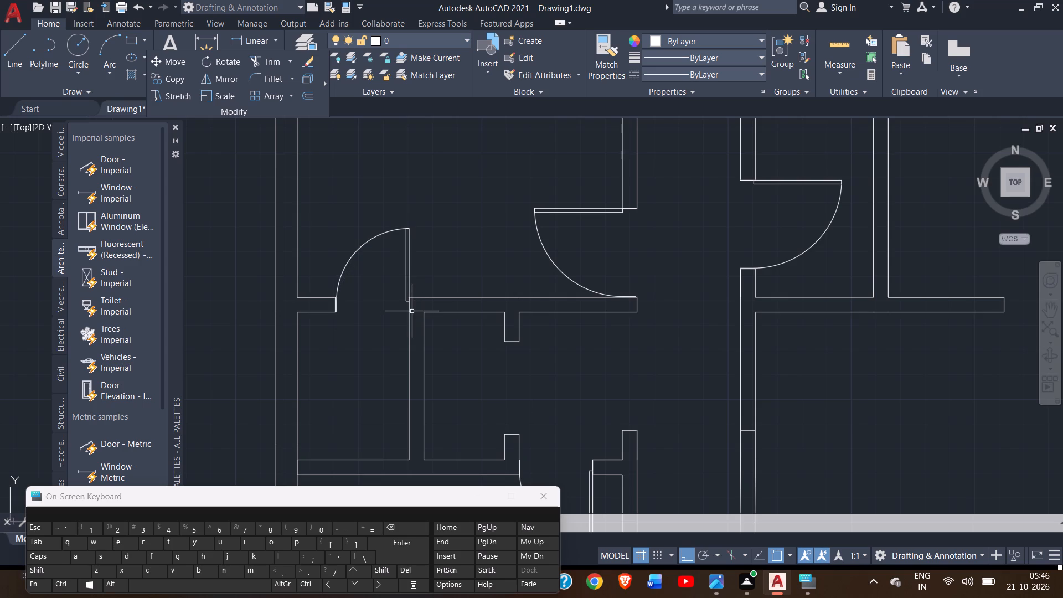
right_click(432, 265)
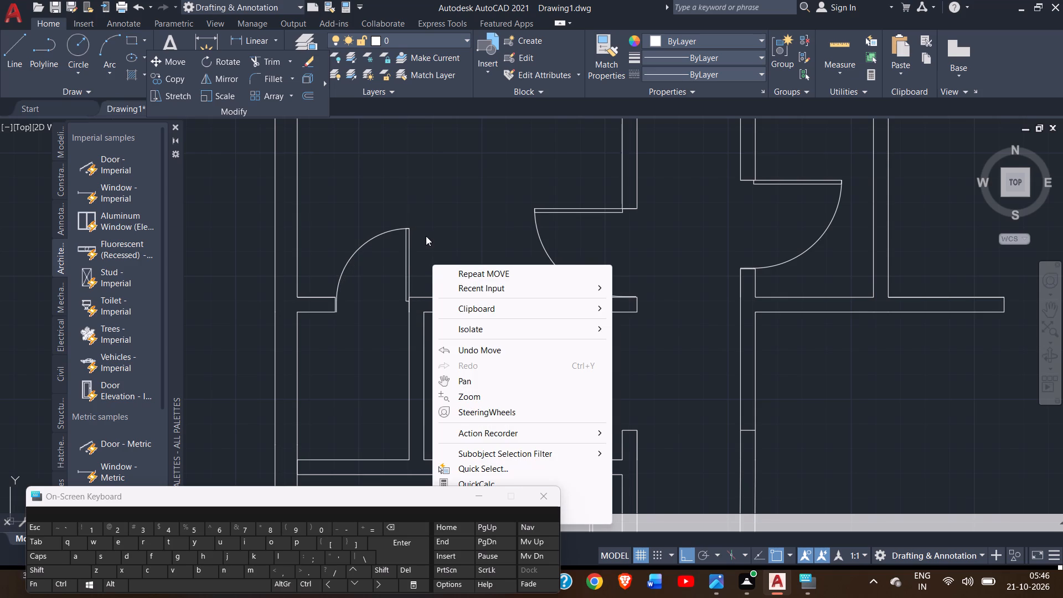
left_click(426, 236)
Flip the copied door vertically so it swings down into the small closet, and deselect it.
left_click(438, 243)
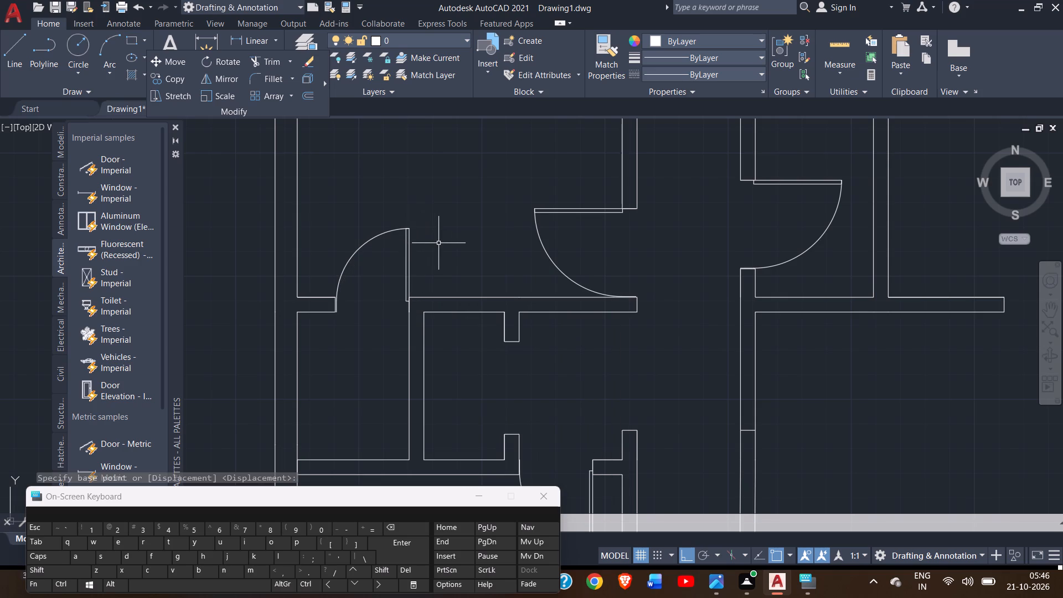
left_click_drag(438, 243, 406, 219)
left_click_drag(406, 219, 412, 245)
left_click(412, 245)
left_click_drag(412, 245, 388, 240)
left_click(388, 240)
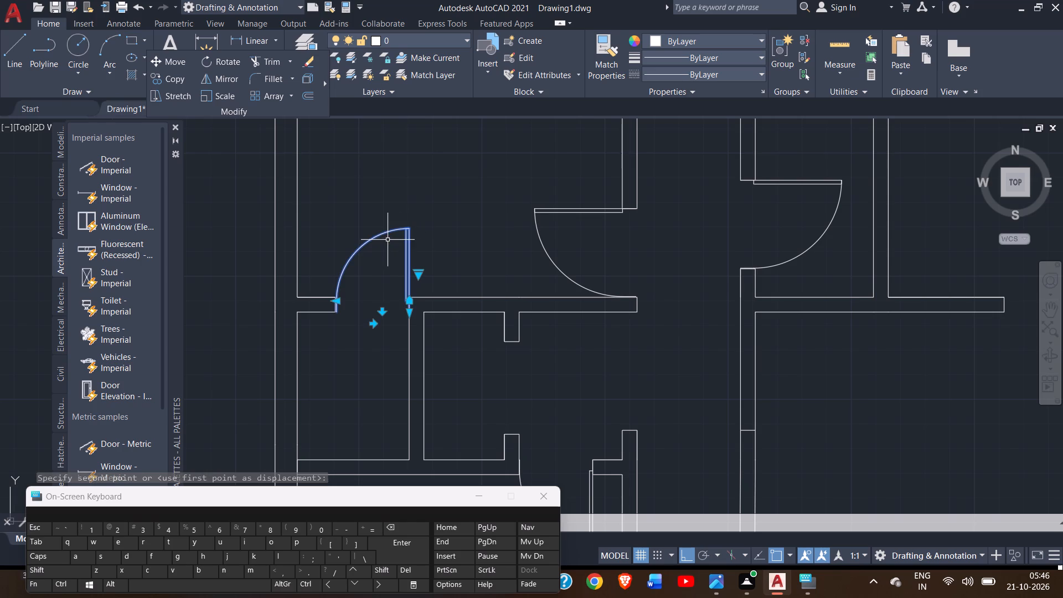
left_click(380, 311)
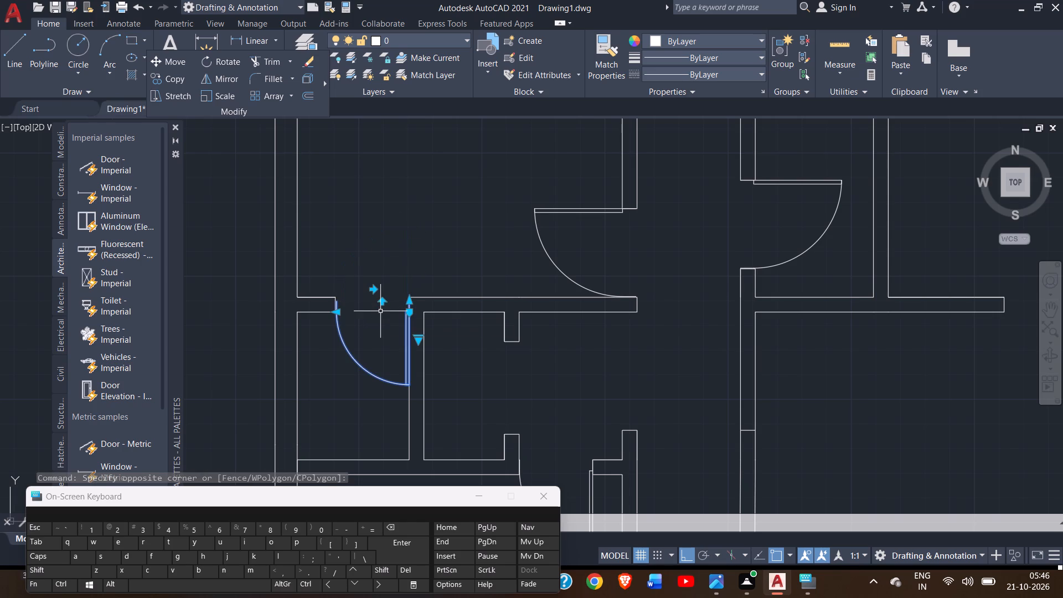
right_click(386, 266)
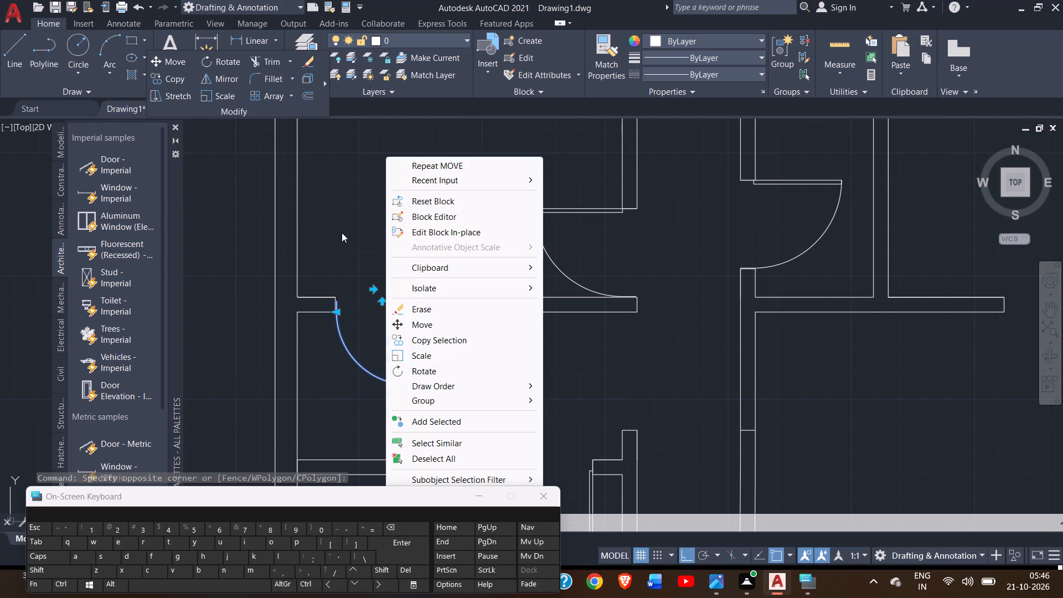
left_click(342, 233)
left_click(342, 233)
right_click(342, 233)
right_click(342, 233)
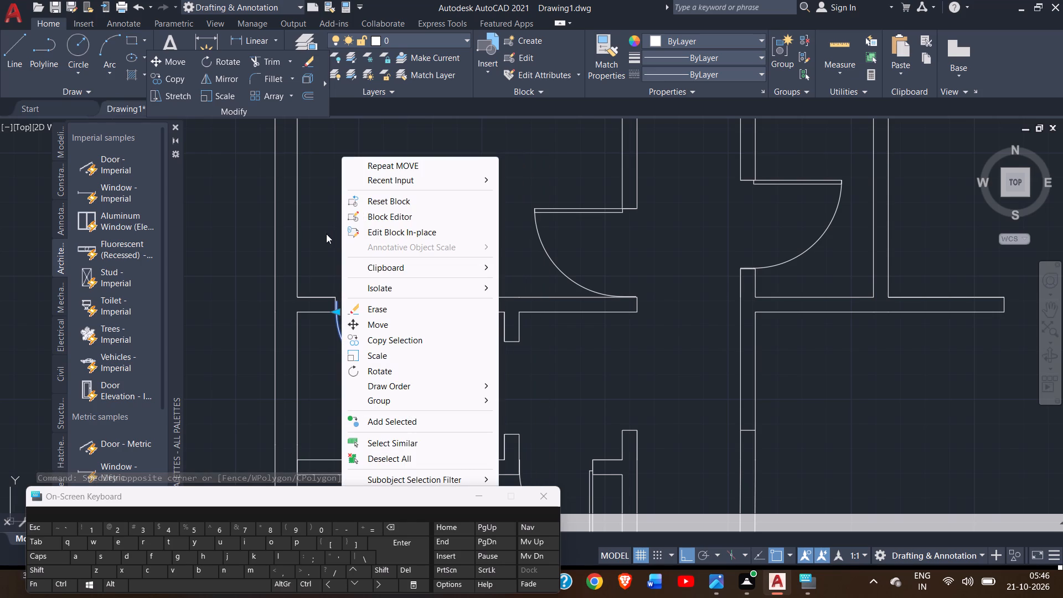
left_click(326, 233)
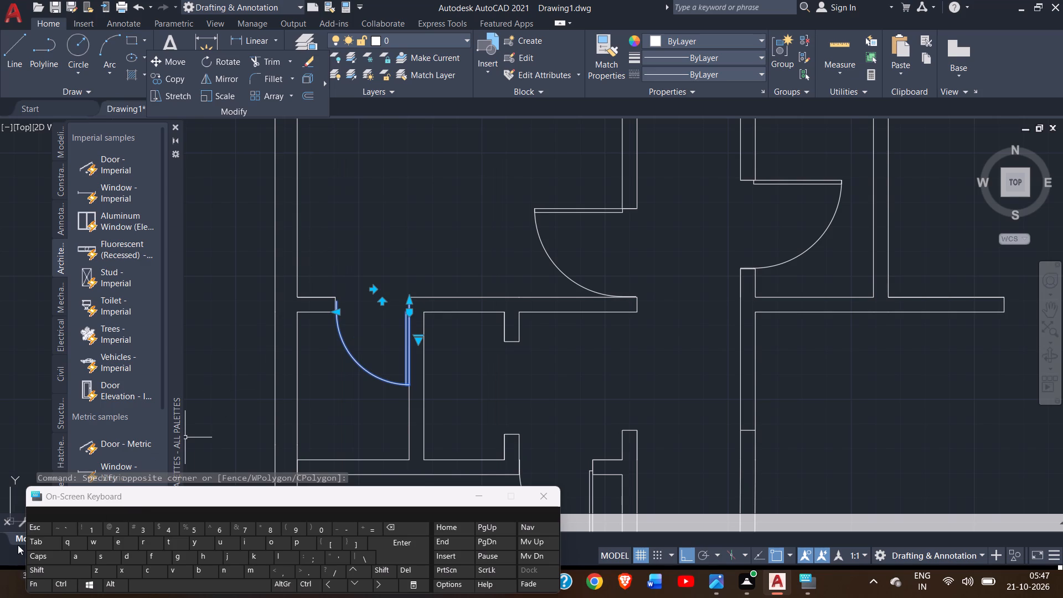
key("Escape")
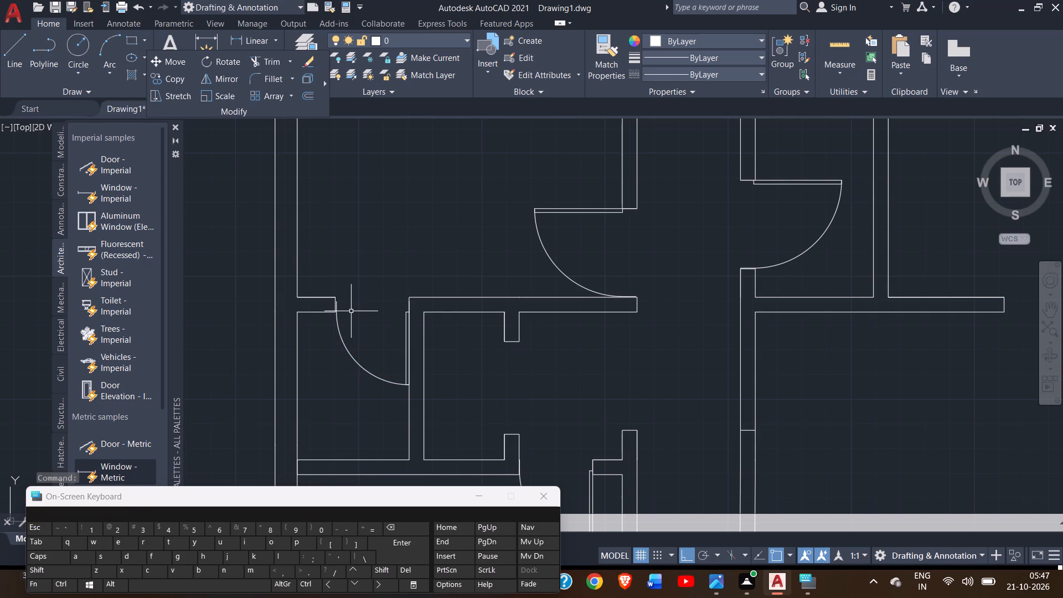
Move the flipped closet door by its hinge-side jamb end to the upper corner of the wall at the opening.
scroll(352, 311, "up", 1, "ctrl")
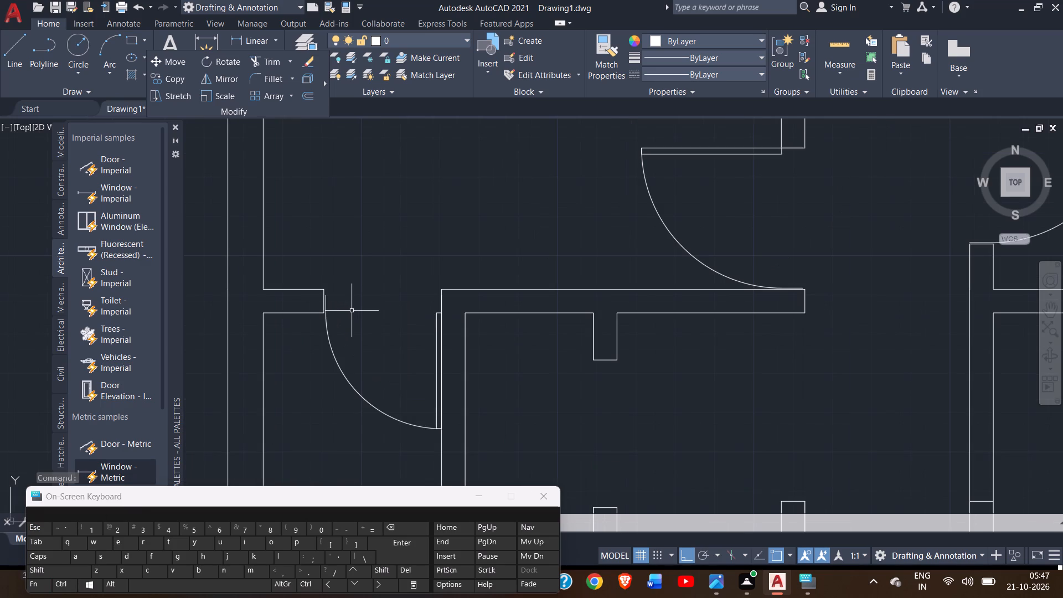
left_click(329, 336)
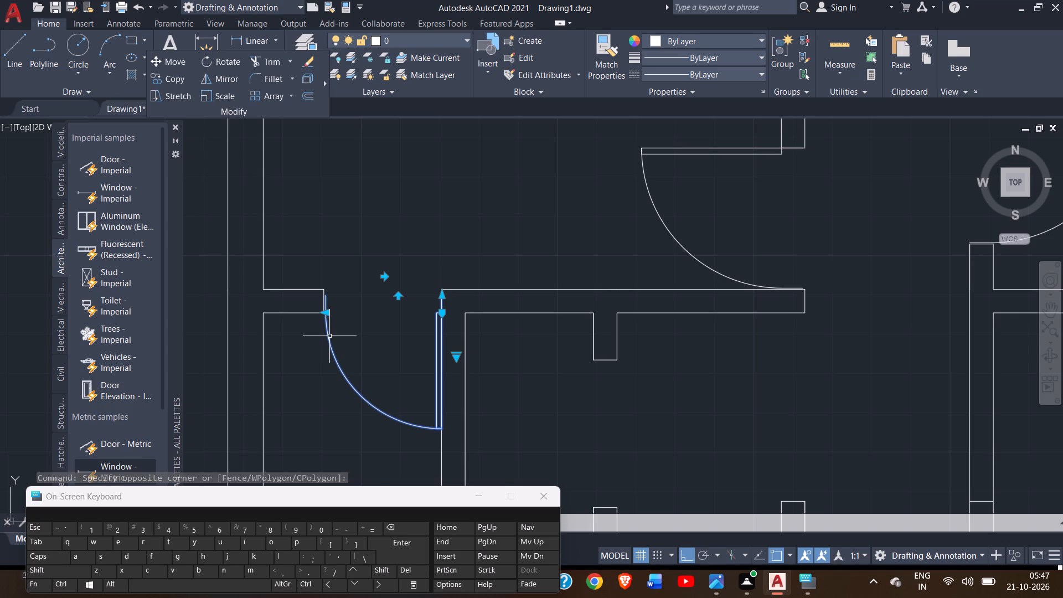
scroll(329, 336, "up", 3, "ctrl")
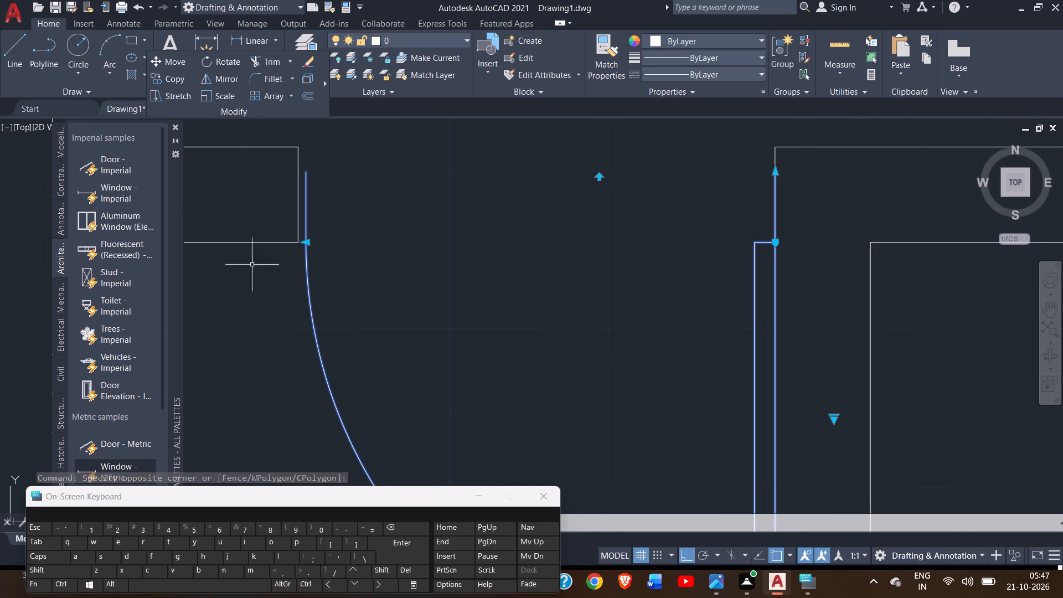
left_click(163, 64)
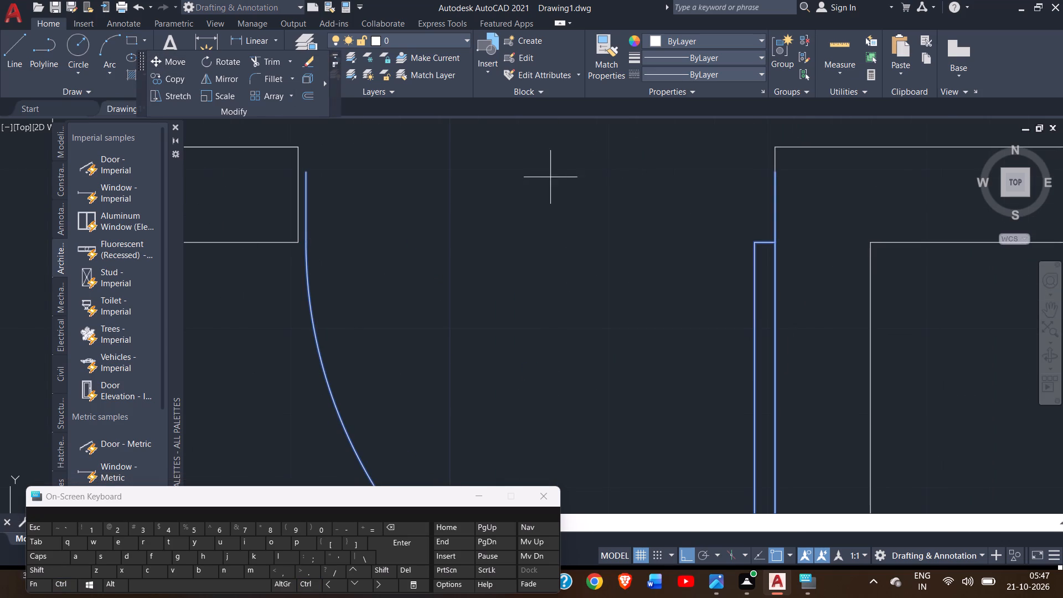
left_click_drag(777, 172, 777, 154)
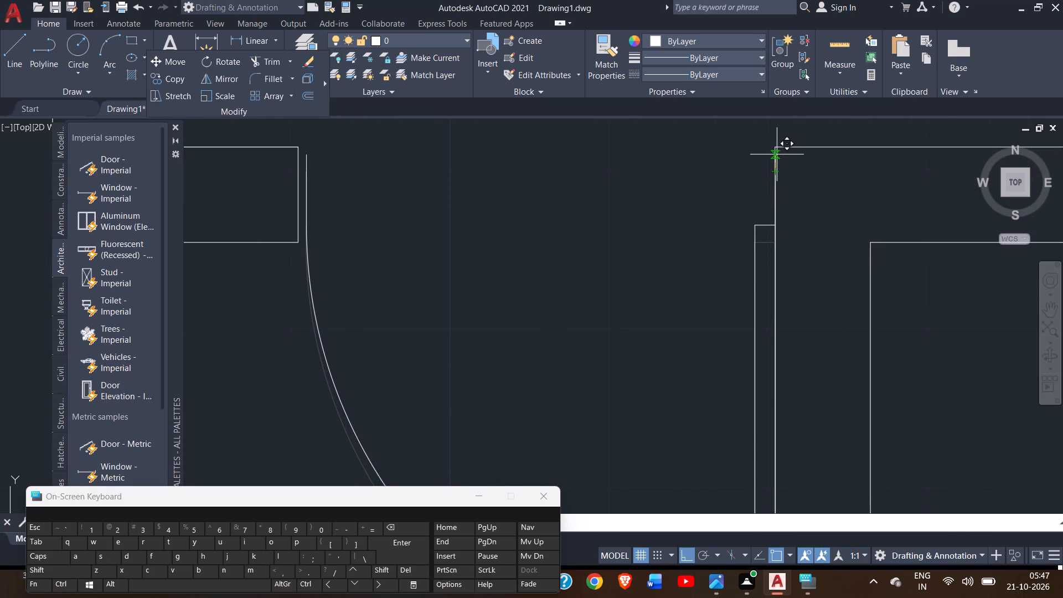
left_click_drag(777, 154, 777, 149)
left_click(777, 149)
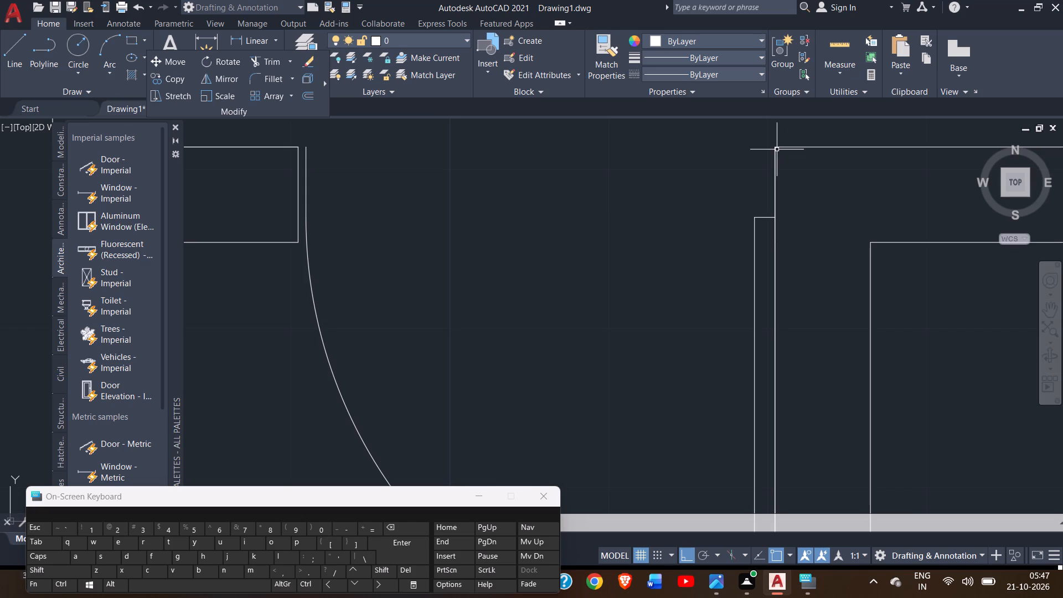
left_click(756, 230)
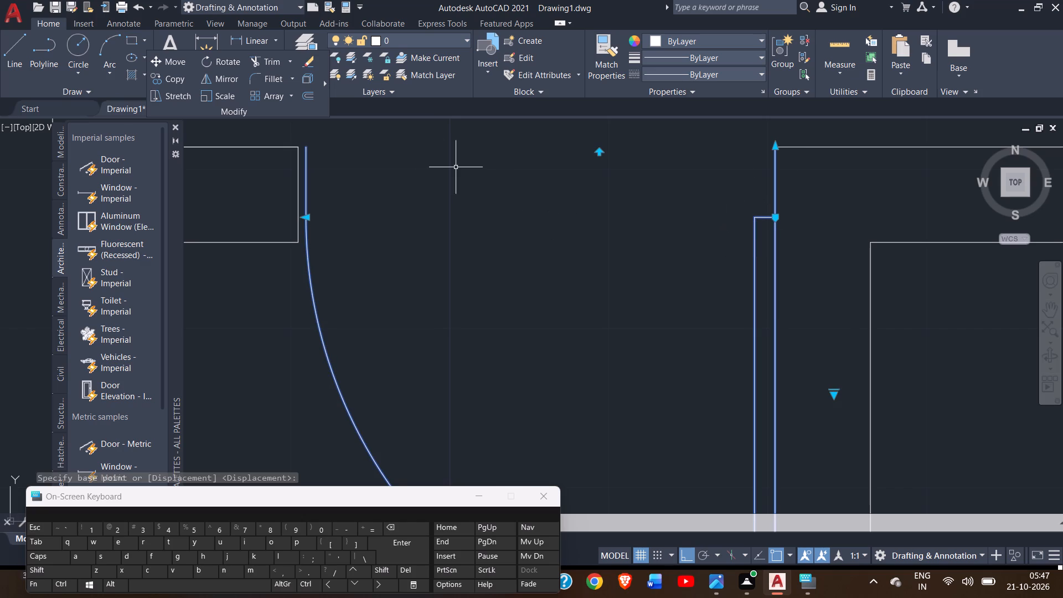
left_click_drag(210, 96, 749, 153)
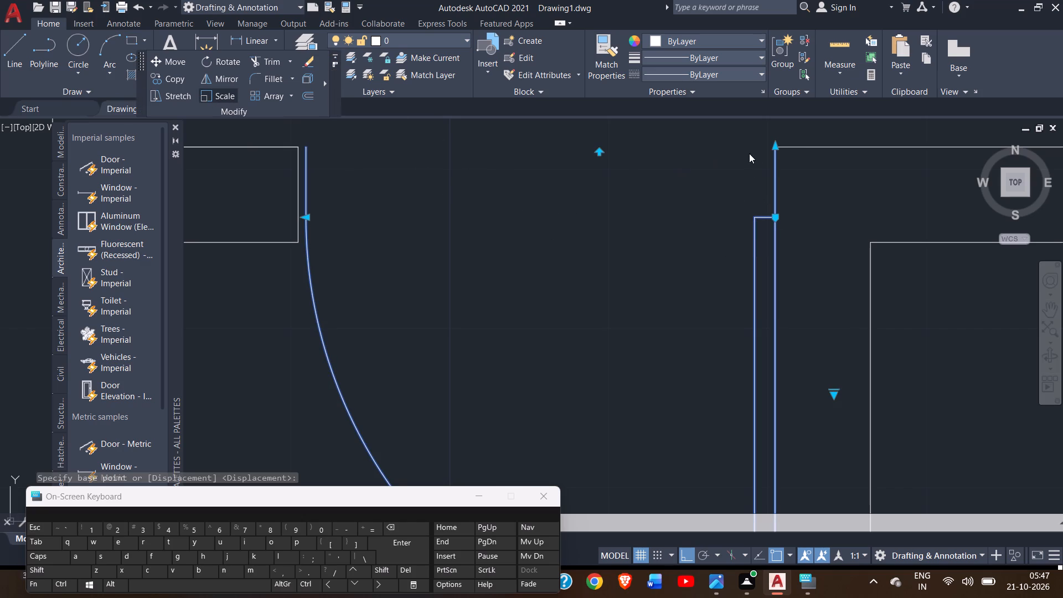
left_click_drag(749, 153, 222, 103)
Scale the small closet's door from the upper wall corner at its hinge side by about 1'-5", so its arc meets the opposite jamb.
left_click(222, 103)
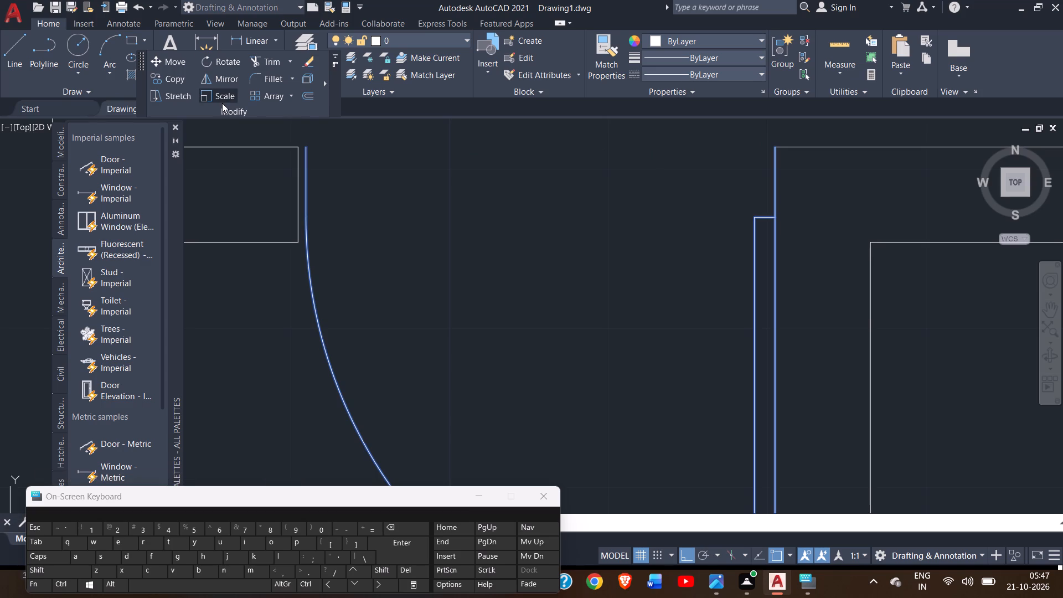
left_click(755, 264)
right_click(755, 264)
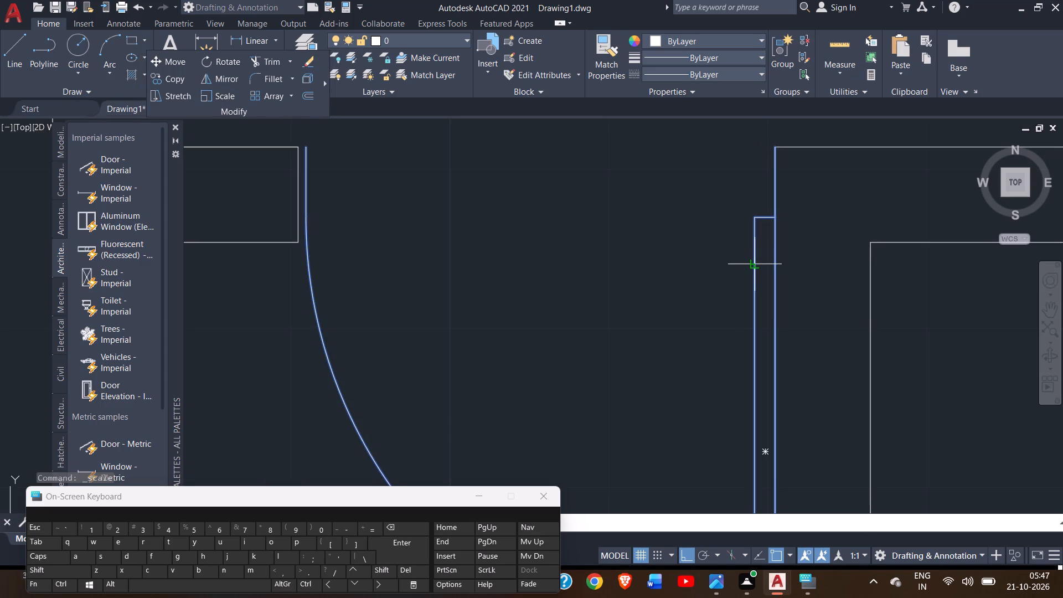
left_click_drag(774, 146, 711, 160)
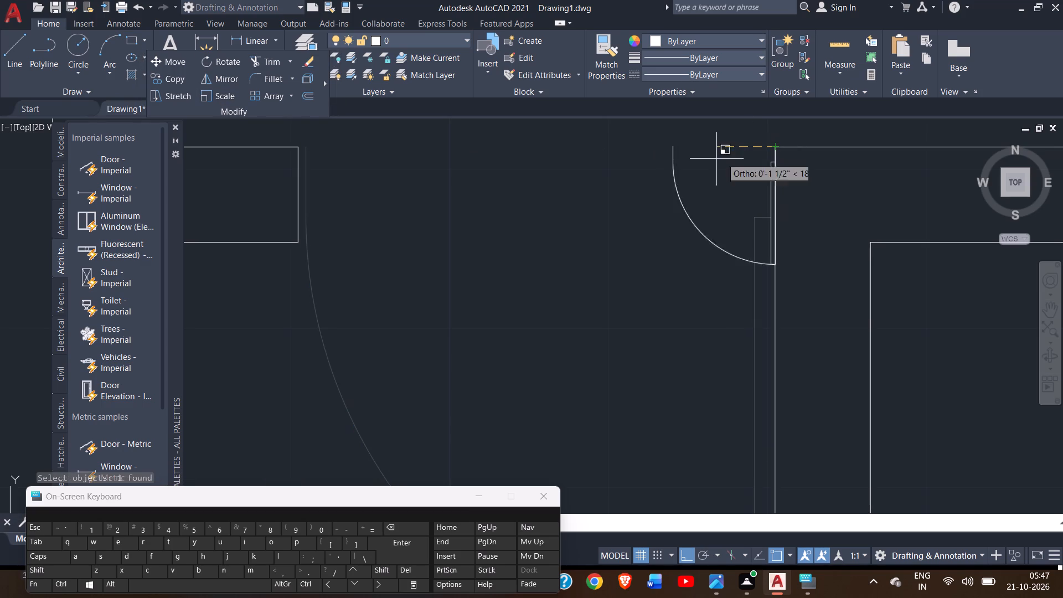
left_click_drag(711, 160, 502, 239)
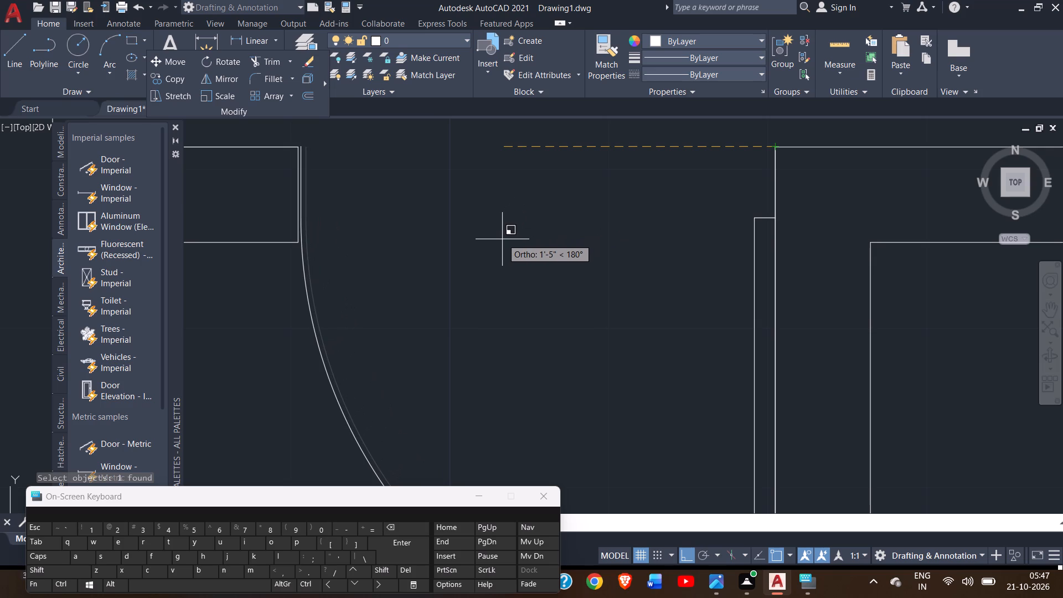
left_click_drag(502, 239, 498, 243)
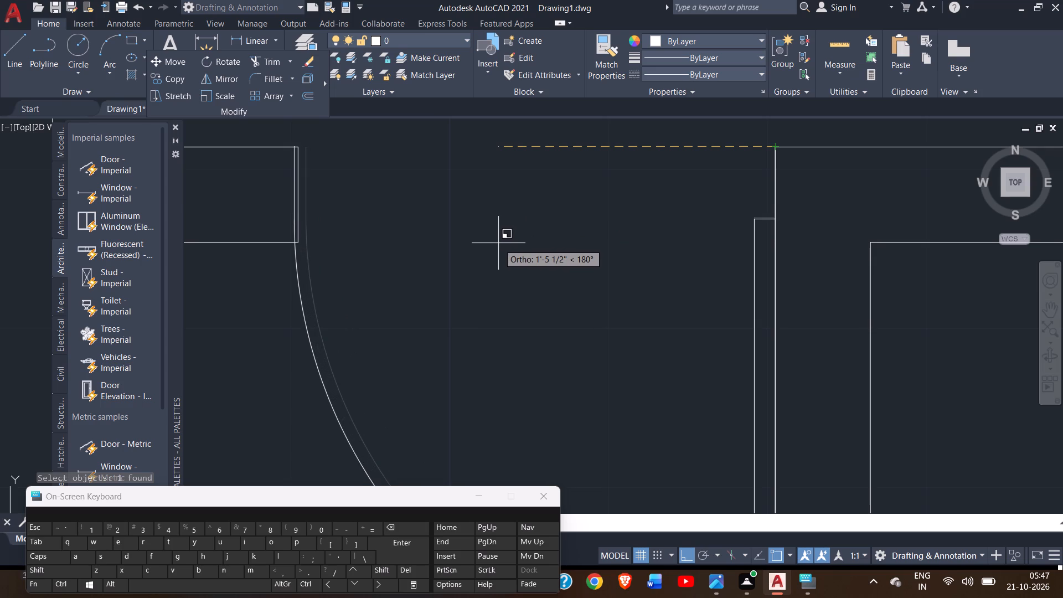
left_click_drag(498, 243, 500, 243)
left_click(500, 243)
Examine the door placements and remaining wall openings across the whole floor plan.
scroll(500, 243, "down", 2, "ctrl")
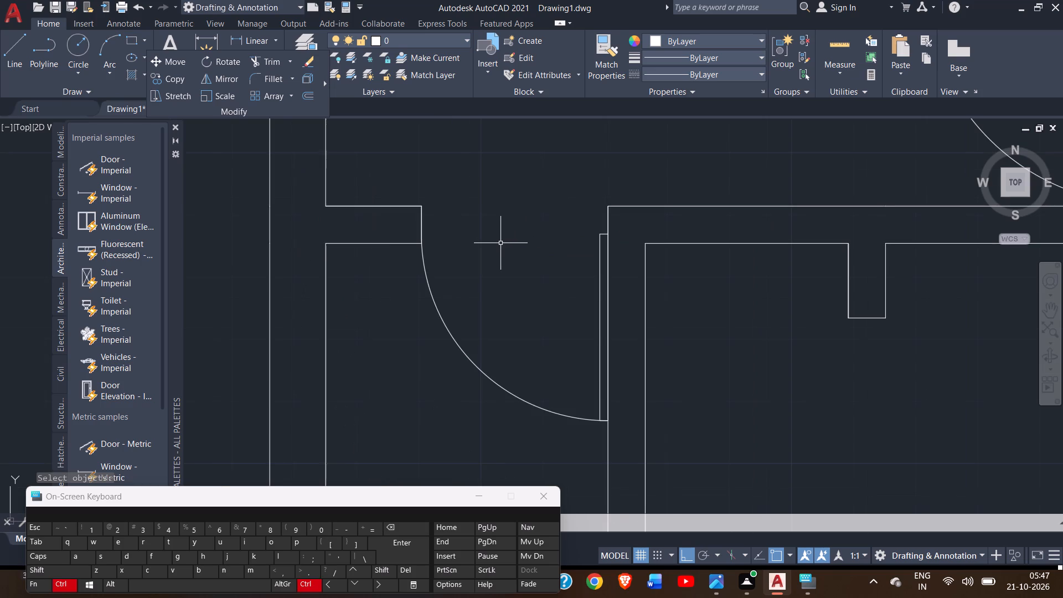
scroll(500, 243, "down", 3, "ctrl")
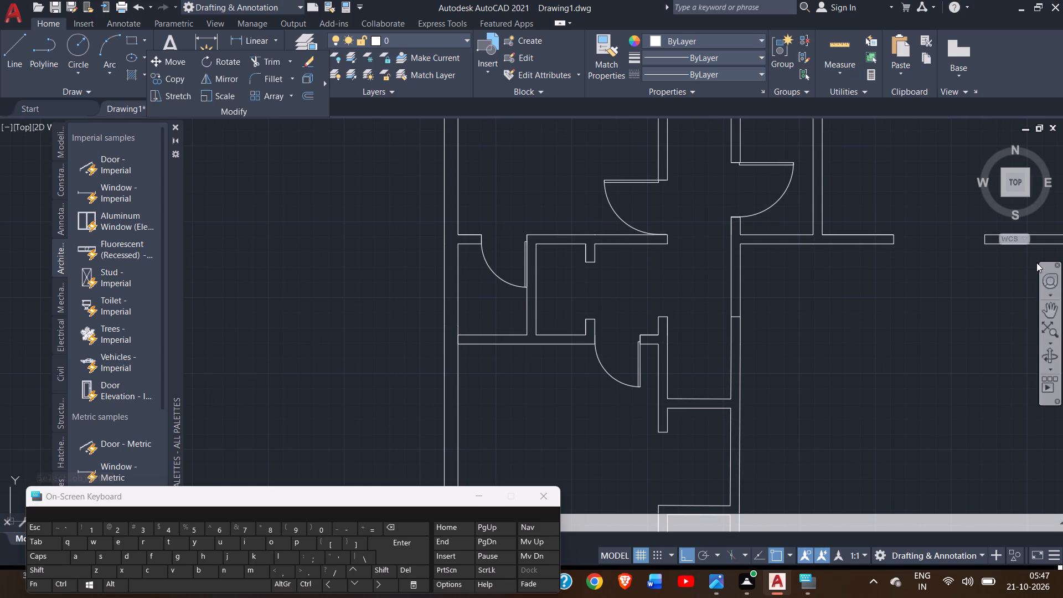
left_click(1044, 308)
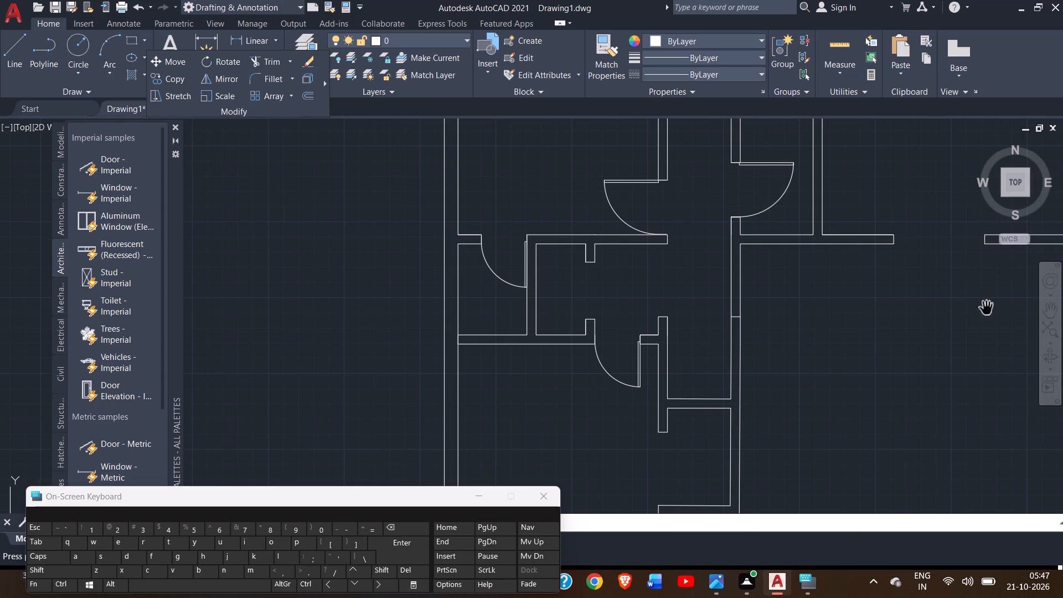
scroll(944, 297, "down", 1, "ctrl")
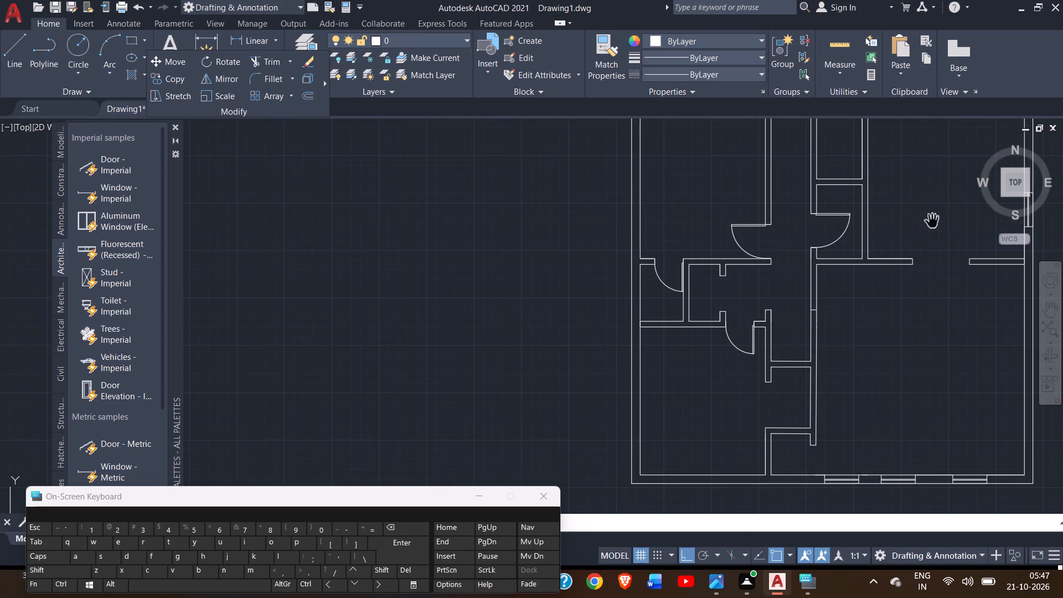
left_click(932, 221)
left_click_drag(897, 215, 896, 220)
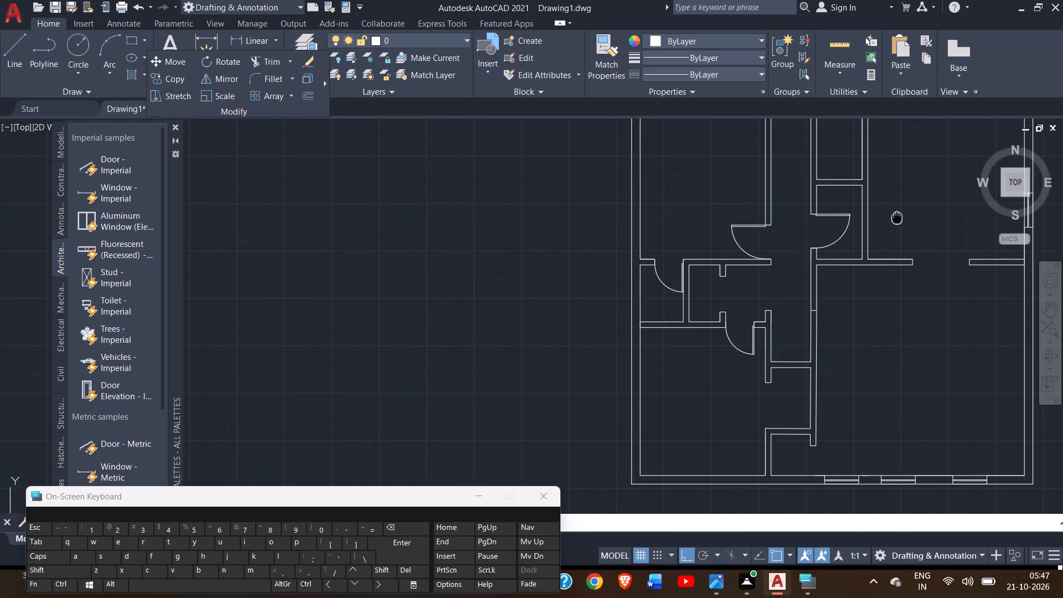
left_click_drag(896, 220, 646, 444)
left_click_drag(668, 366, 694, 218)
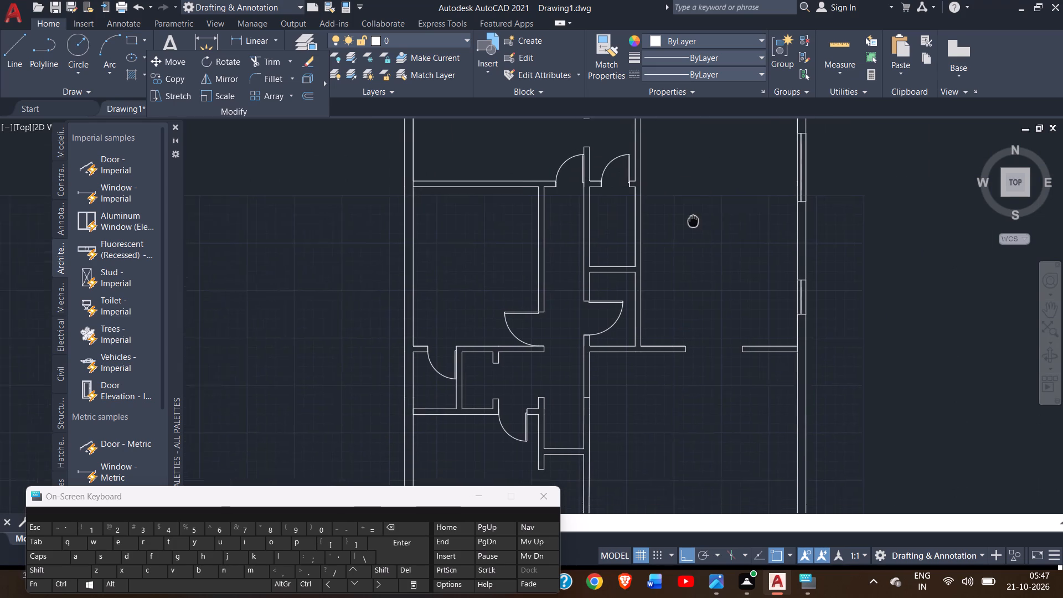
left_click_drag(694, 218, 694, 211)
left_click_drag(724, 259, 725, 222)
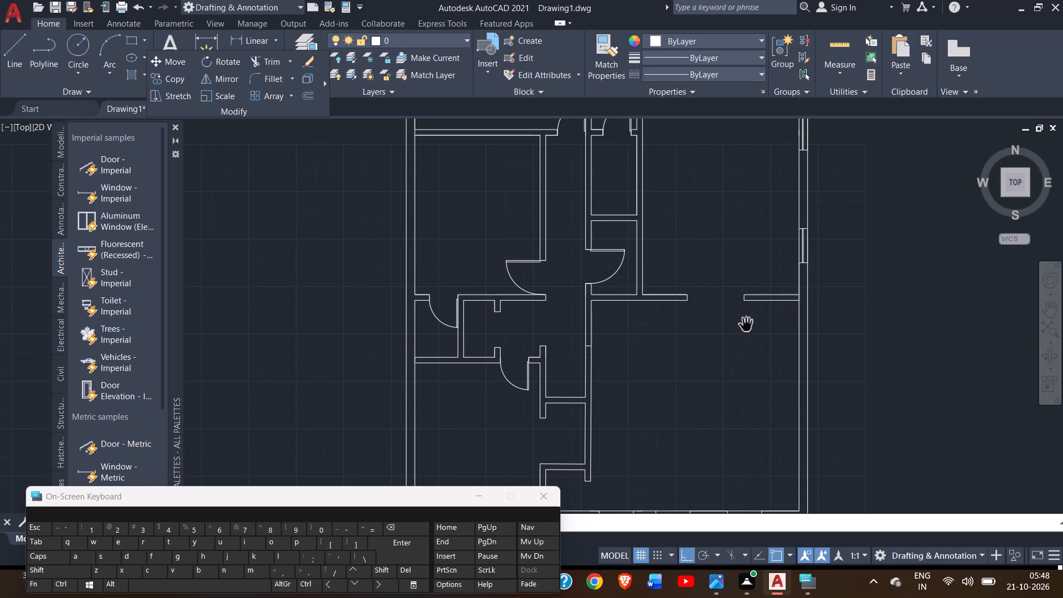
scroll(720, 255, "down", 2, "ctrl")
scroll(720, 255, "up", 1, "ctrl")
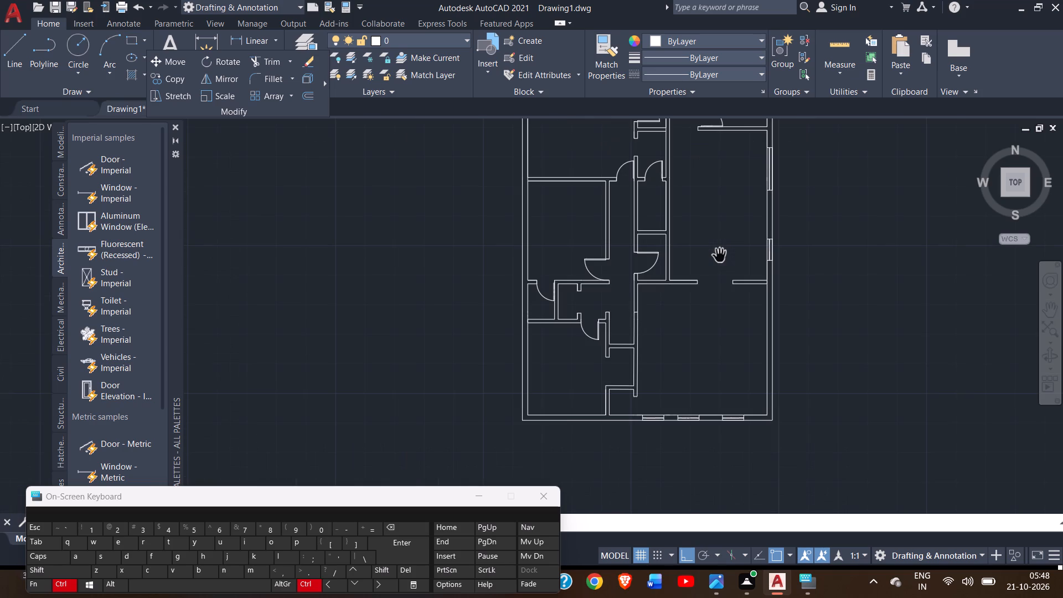
left_click_drag(803, 190, 773, 275)
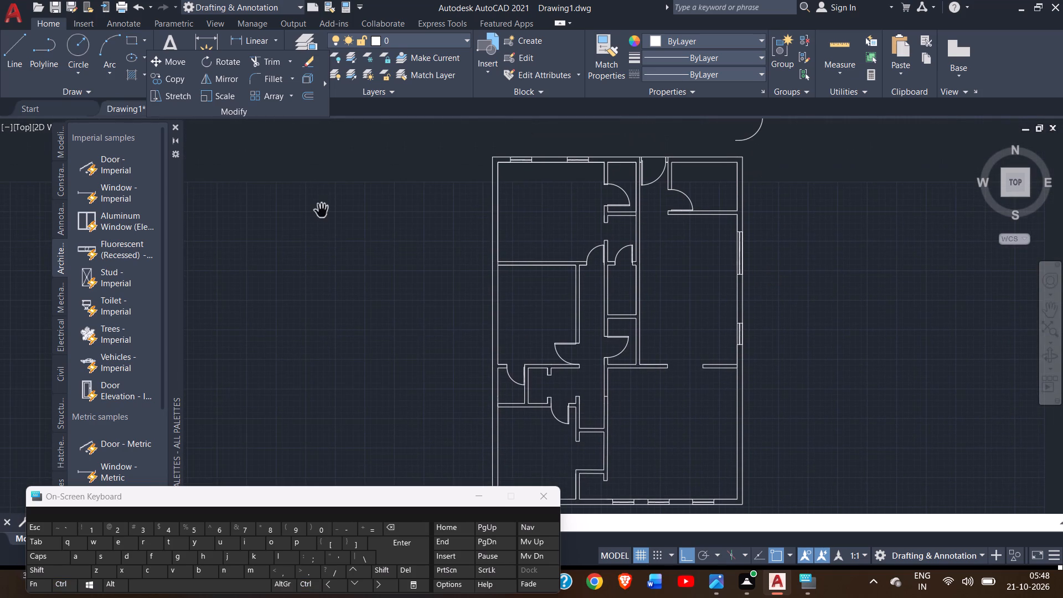
Dimension the width and depth of the upper-left corner room between its inner wall faces, placing both dimension lines inside the room.
left_click(204, 38)
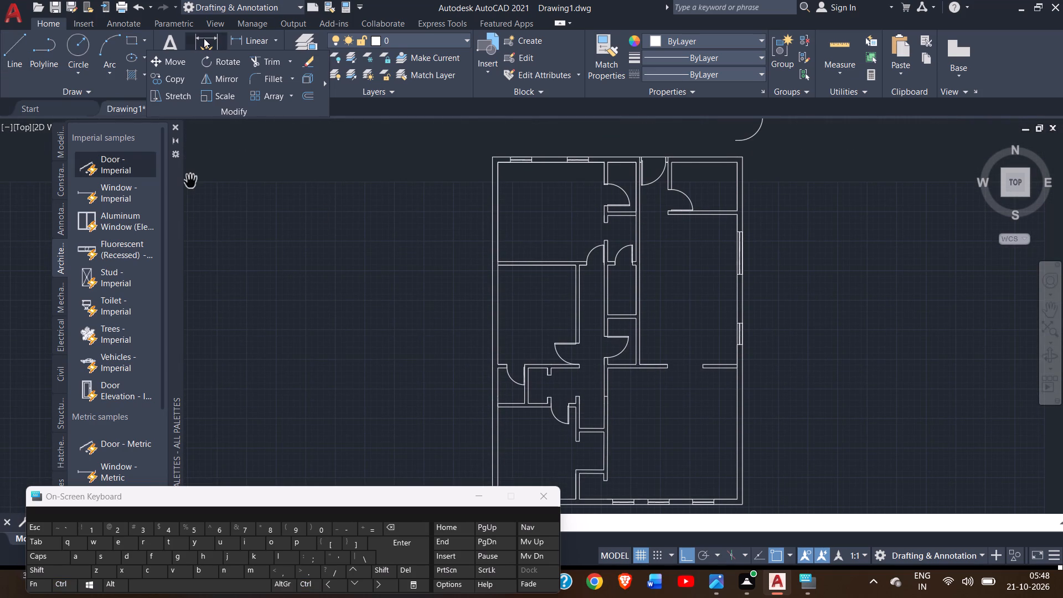
left_click(500, 164)
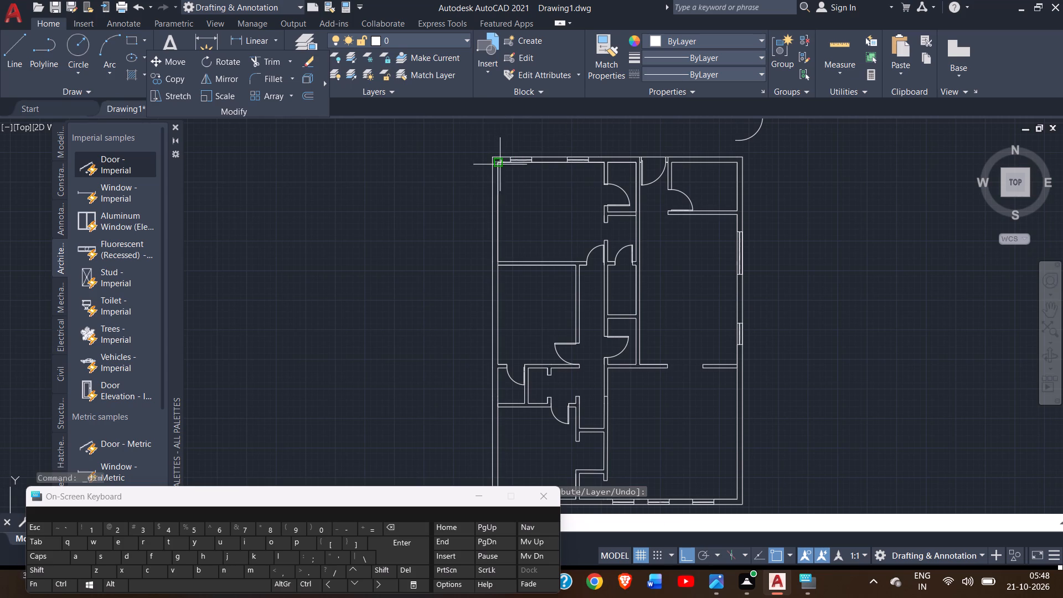
left_click_drag(603, 164, 596, 188)
left_click(596, 188)
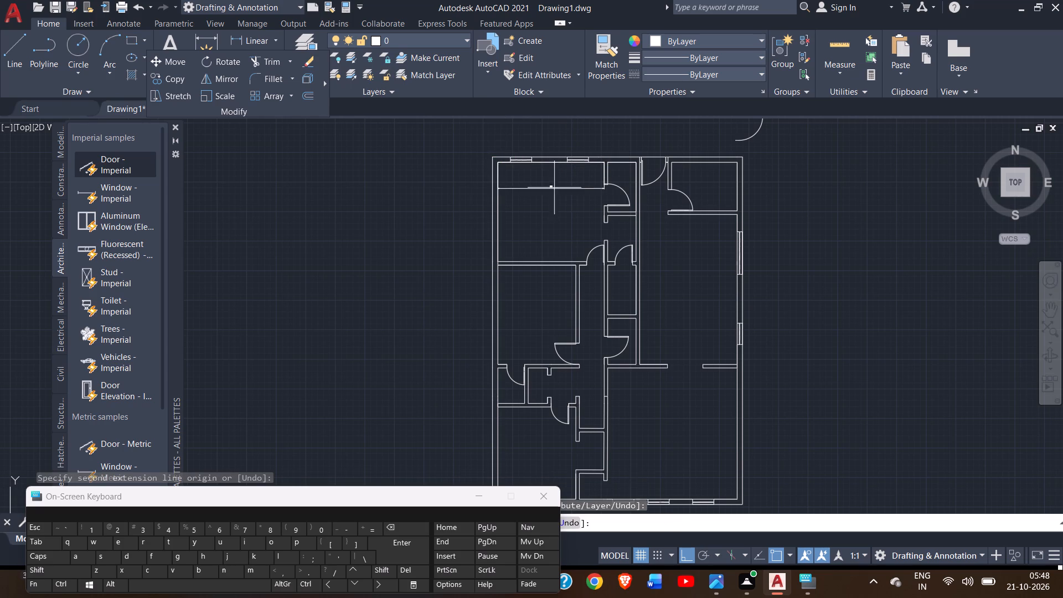
scroll(545, 193, "up", 1, "ctrl")
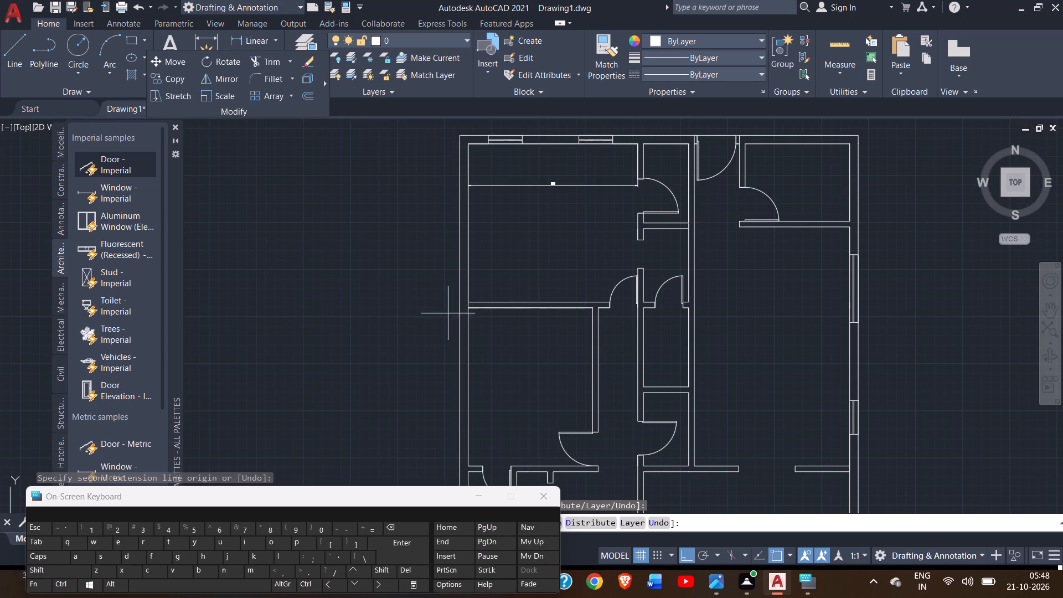
left_click_drag(468, 302, 467, 220)
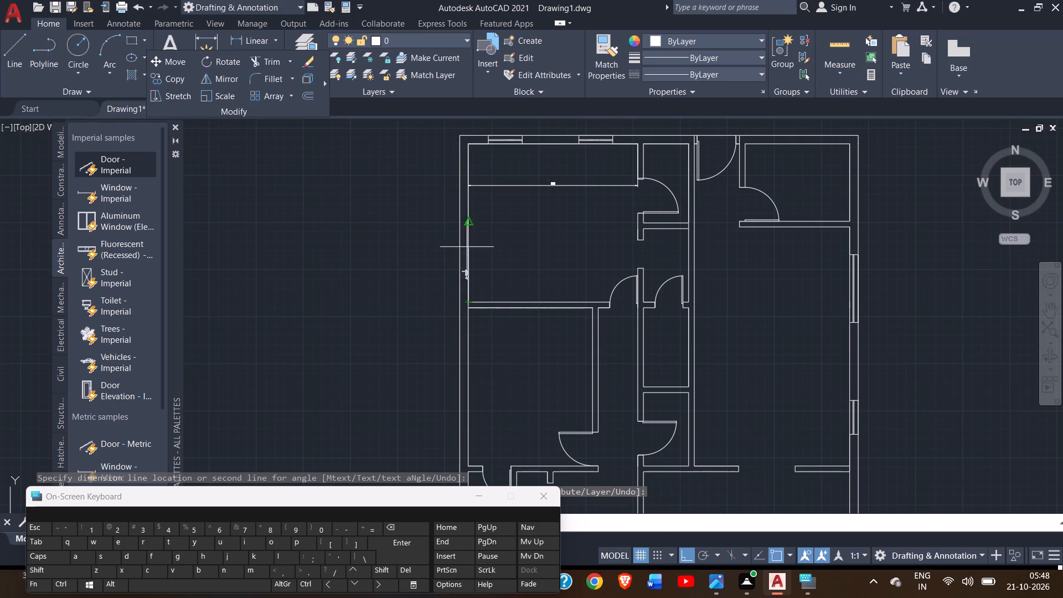
left_click_drag(467, 220, 467, 146)
left_click_drag(467, 146, 496, 152)
left_click(496, 152)
scroll(499, 214, "up", 3, "ctrl")
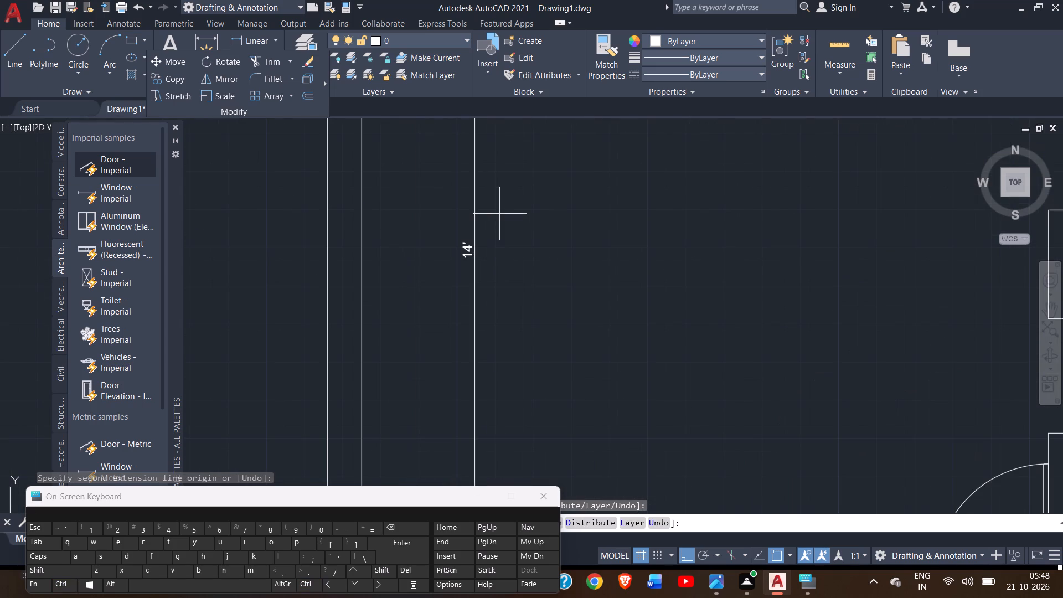
Dimension the width and depth of the narrow room between the upper-left room and the entrance, placing both dimension lines inside it.
scroll(499, 214, "down", 3, "ctrl")
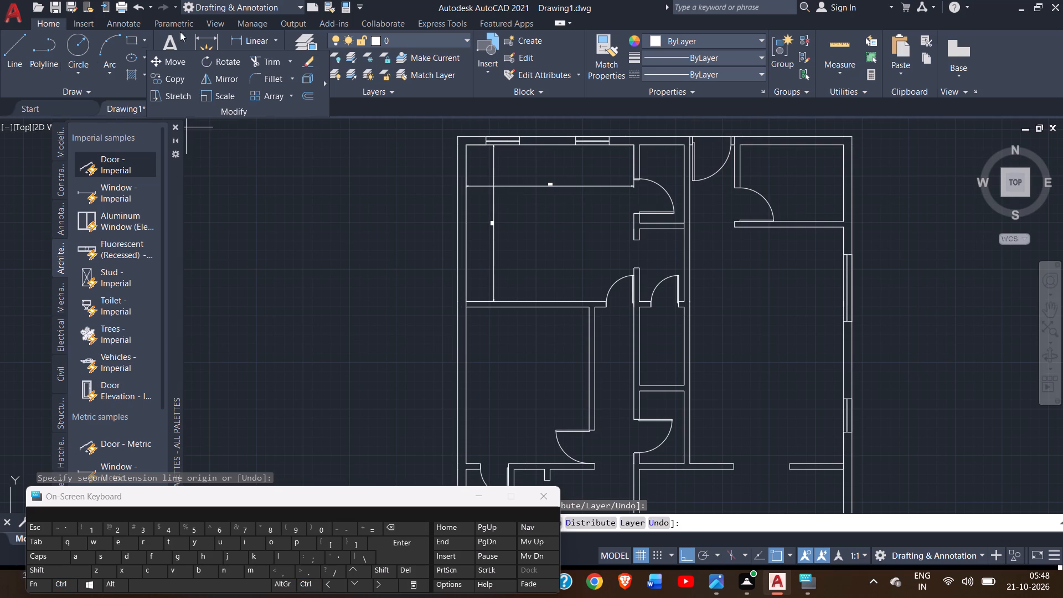
left_click(641, 148)
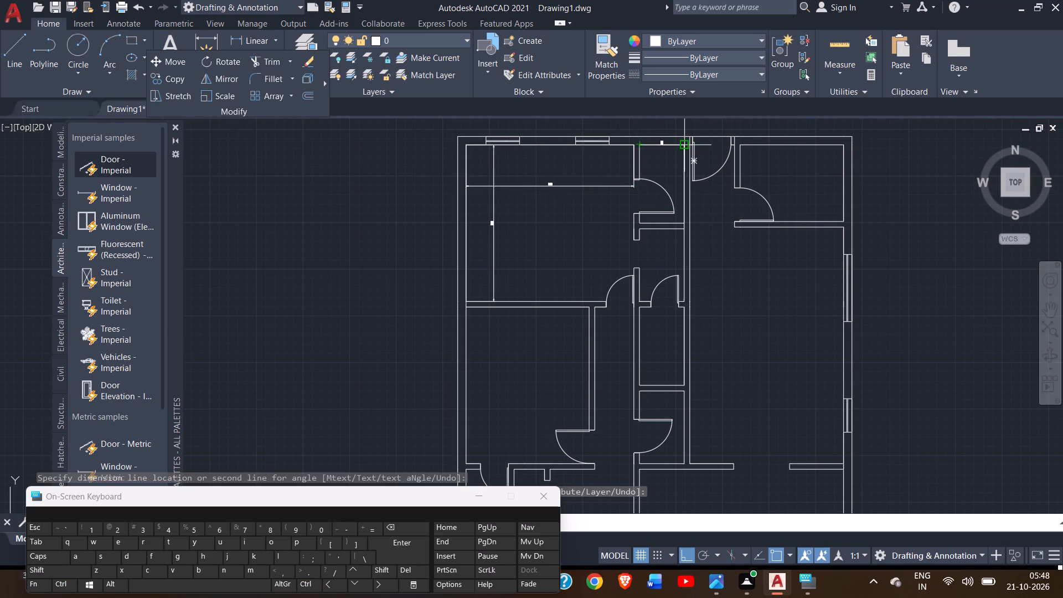
left_click_drag(680, 146, 678, 155)
left_click(678, 155)
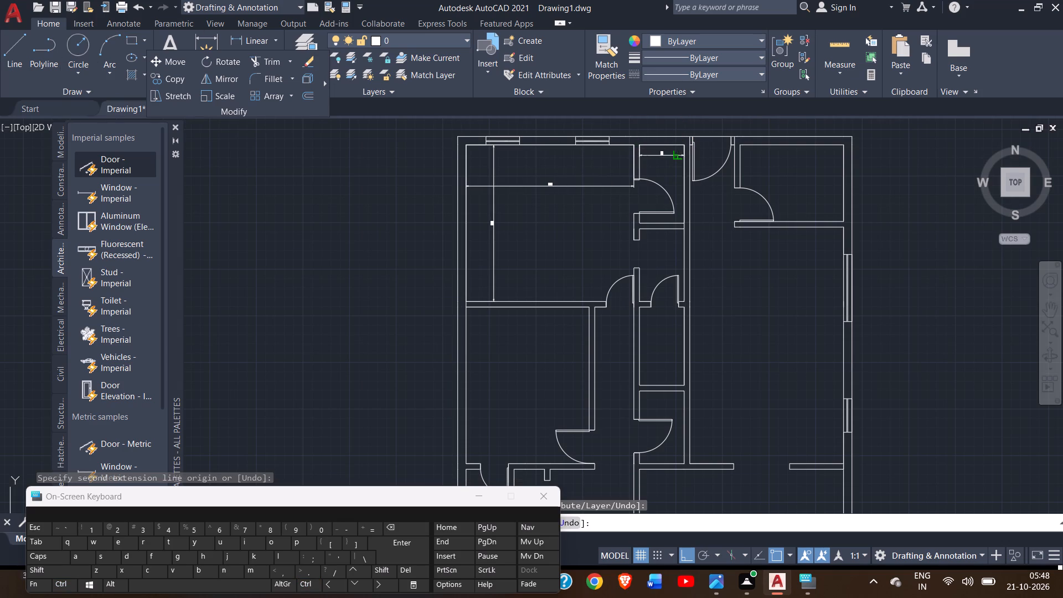
scroll(662, 152, "up", 3, "ctrl")
scroll(661, 159, "up", 1)
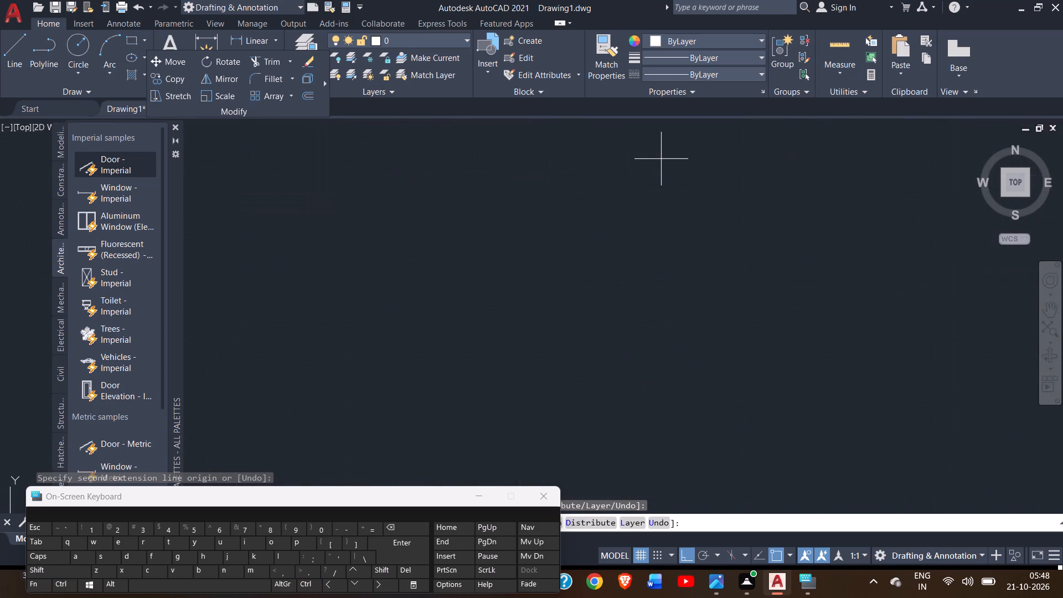
scroll(661, 159, "down", 11, "ctrl")
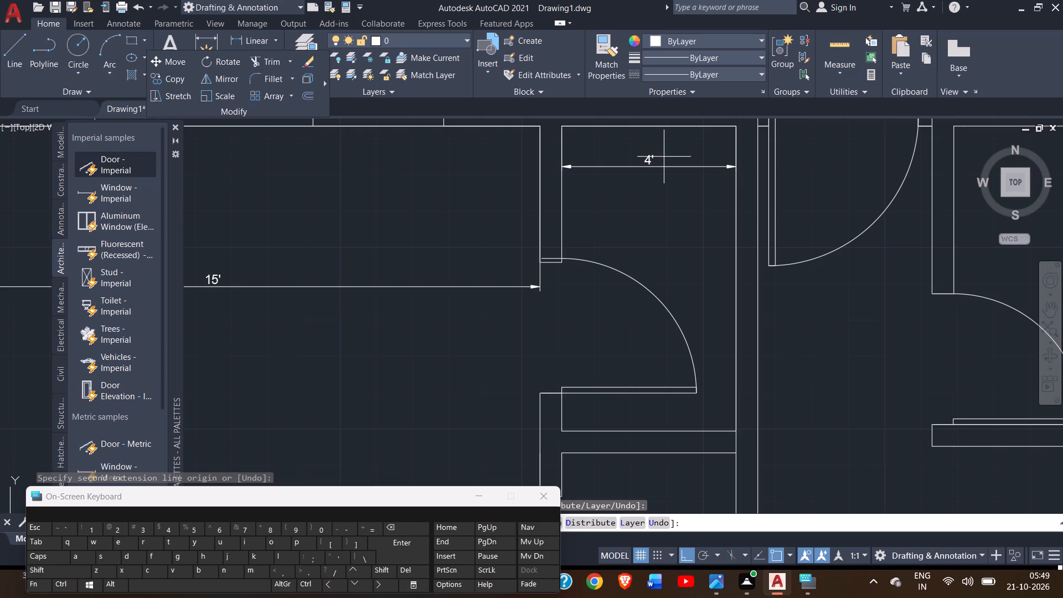
left_click(733, 434)
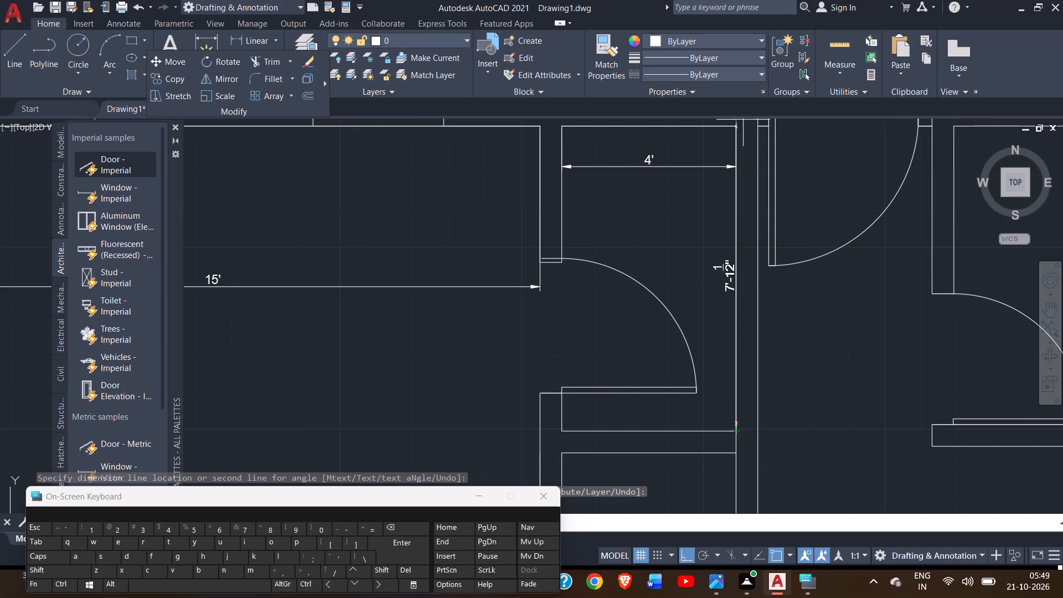
left_click_drag(737, 124, 714, 130)
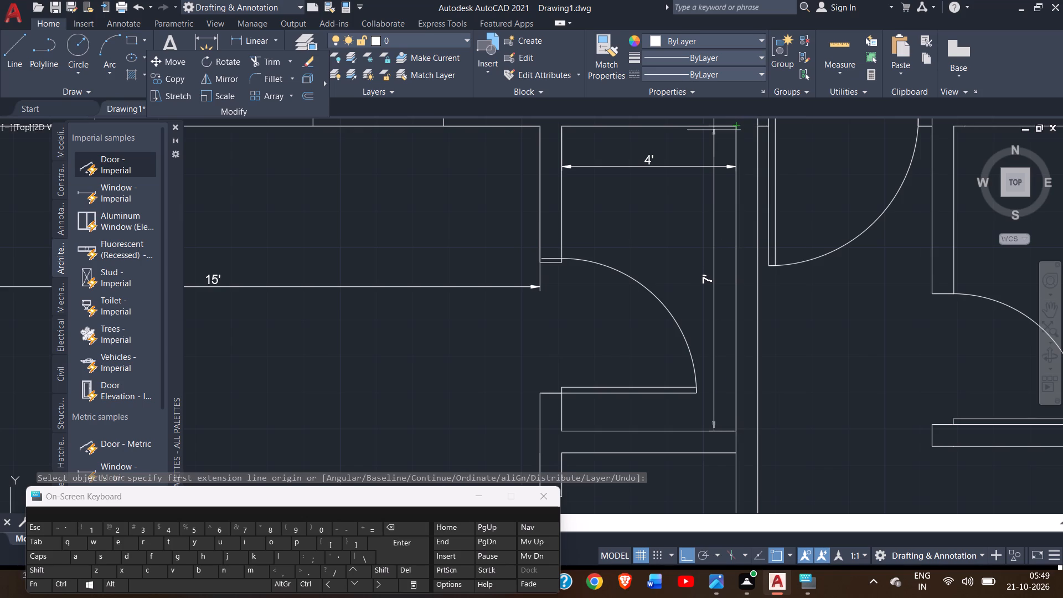
left_click(714, 130)
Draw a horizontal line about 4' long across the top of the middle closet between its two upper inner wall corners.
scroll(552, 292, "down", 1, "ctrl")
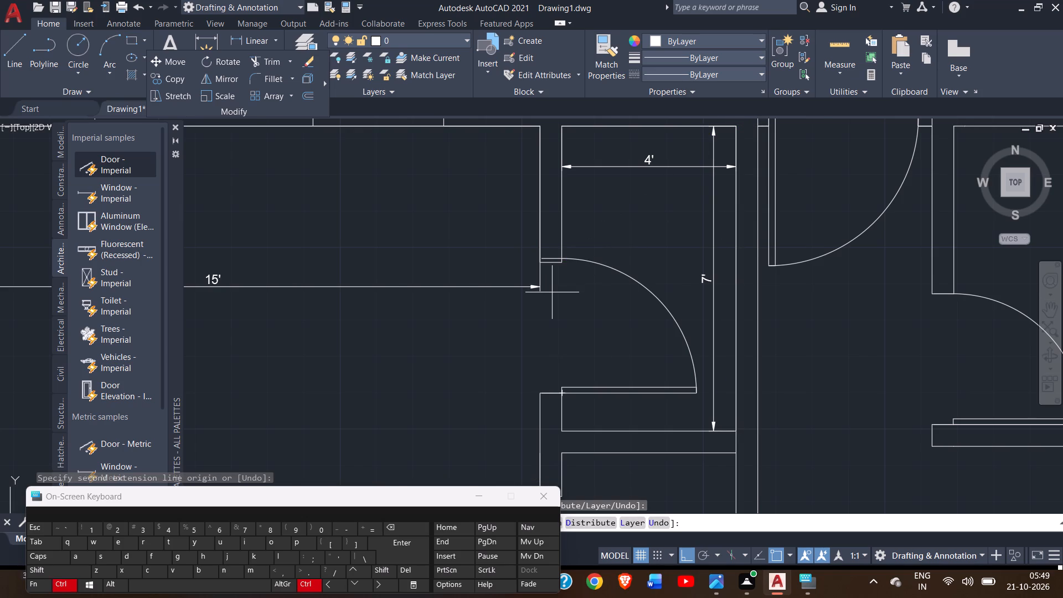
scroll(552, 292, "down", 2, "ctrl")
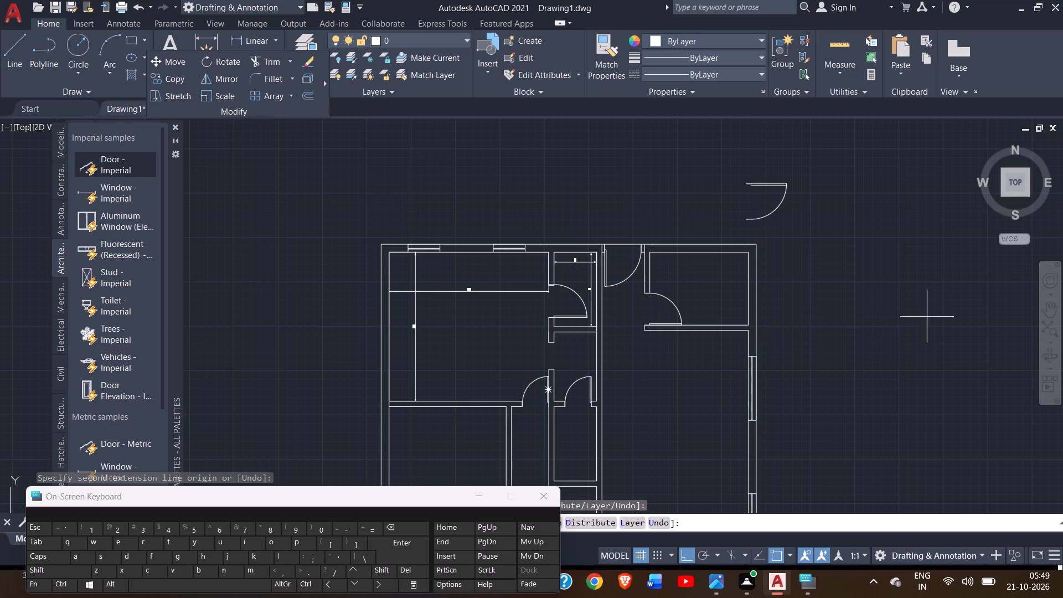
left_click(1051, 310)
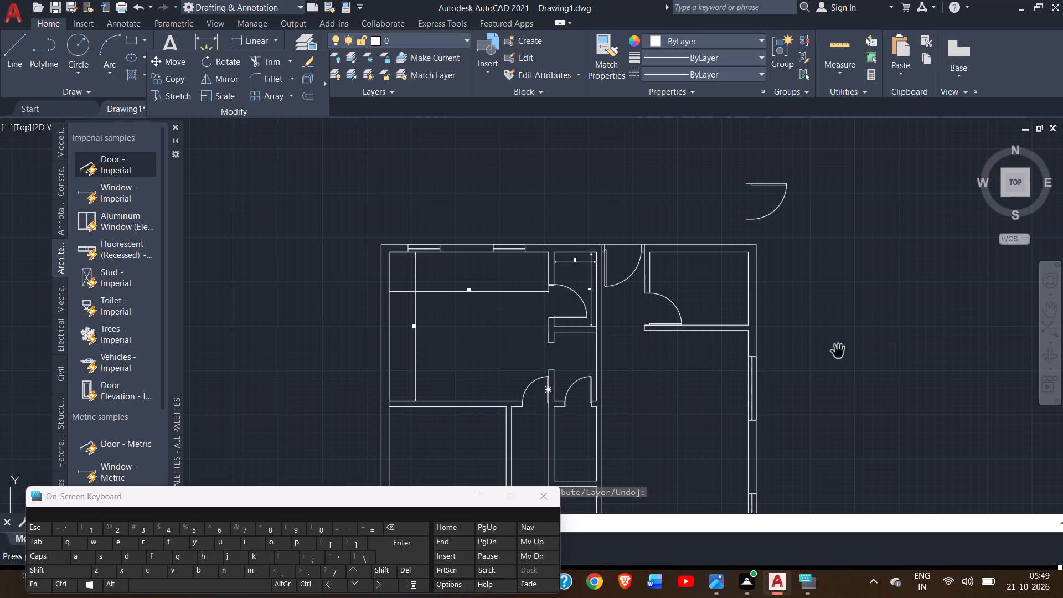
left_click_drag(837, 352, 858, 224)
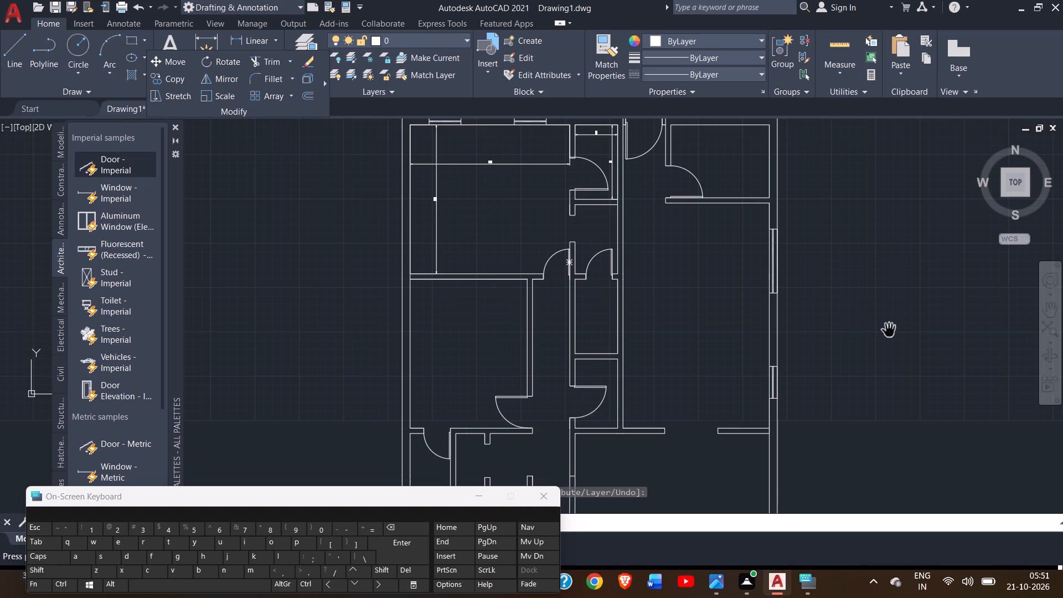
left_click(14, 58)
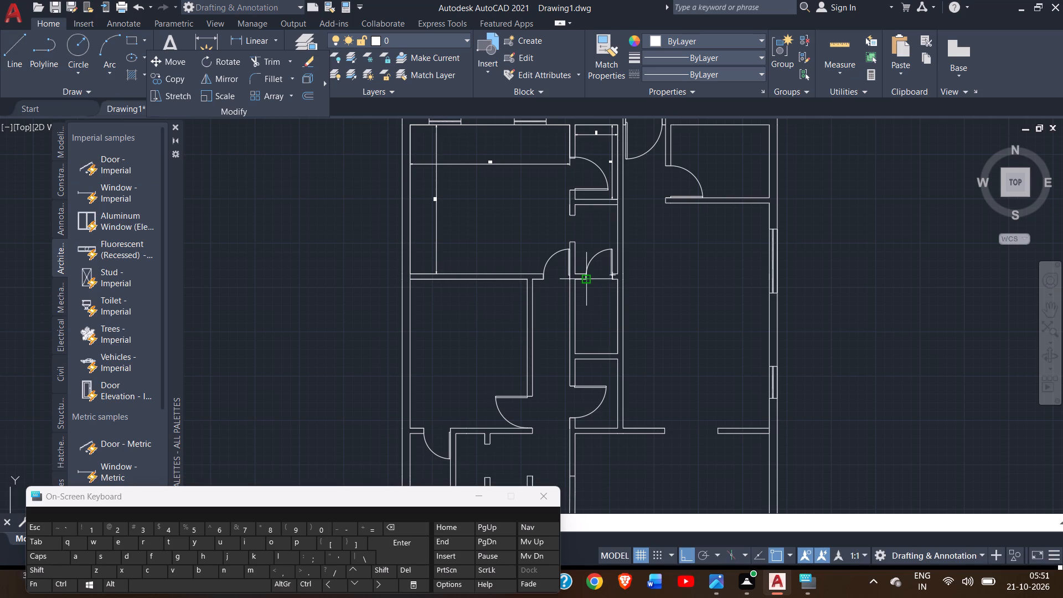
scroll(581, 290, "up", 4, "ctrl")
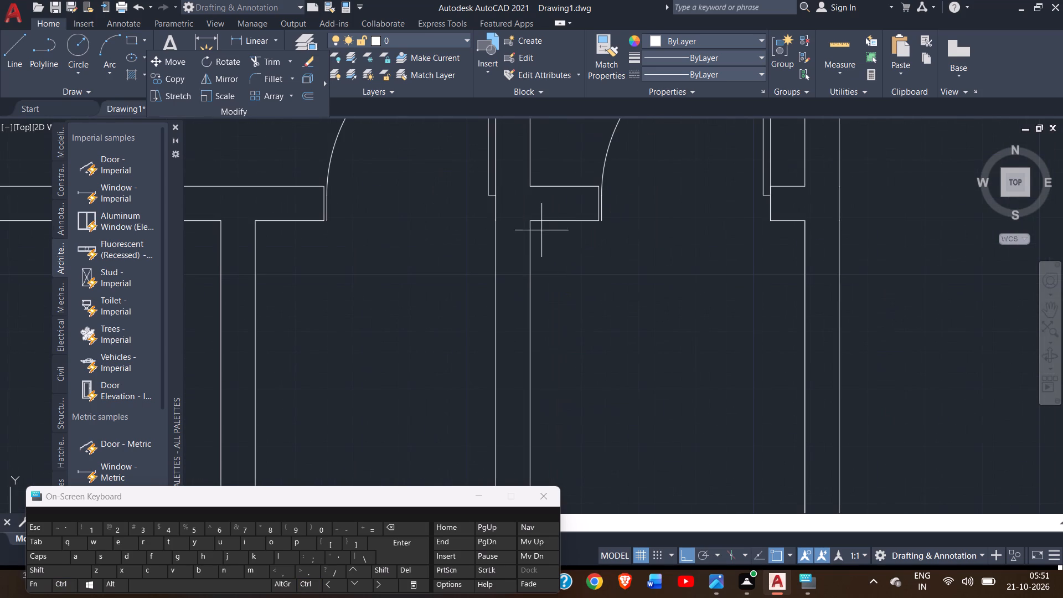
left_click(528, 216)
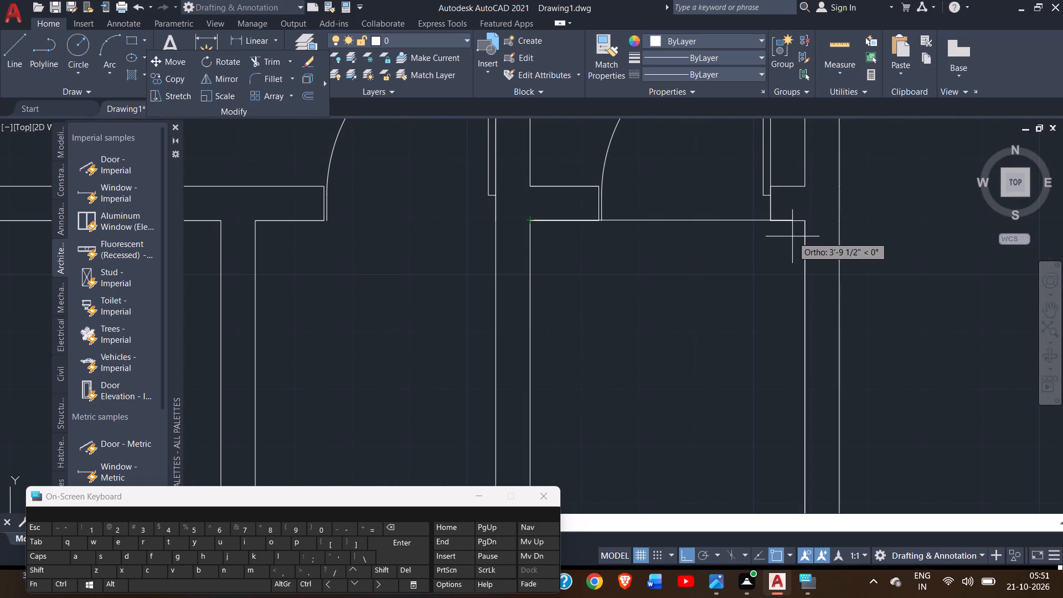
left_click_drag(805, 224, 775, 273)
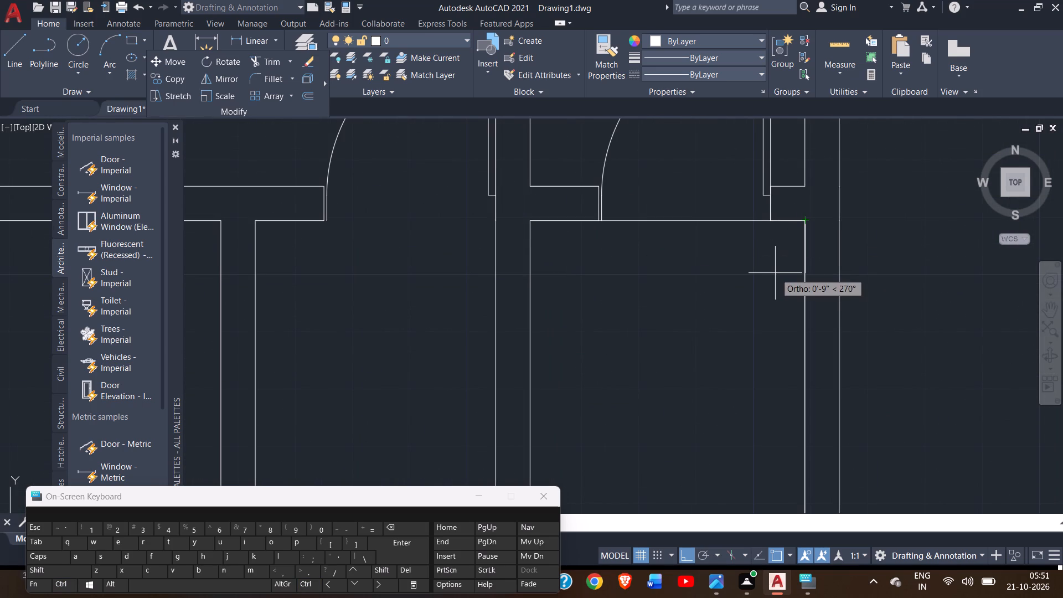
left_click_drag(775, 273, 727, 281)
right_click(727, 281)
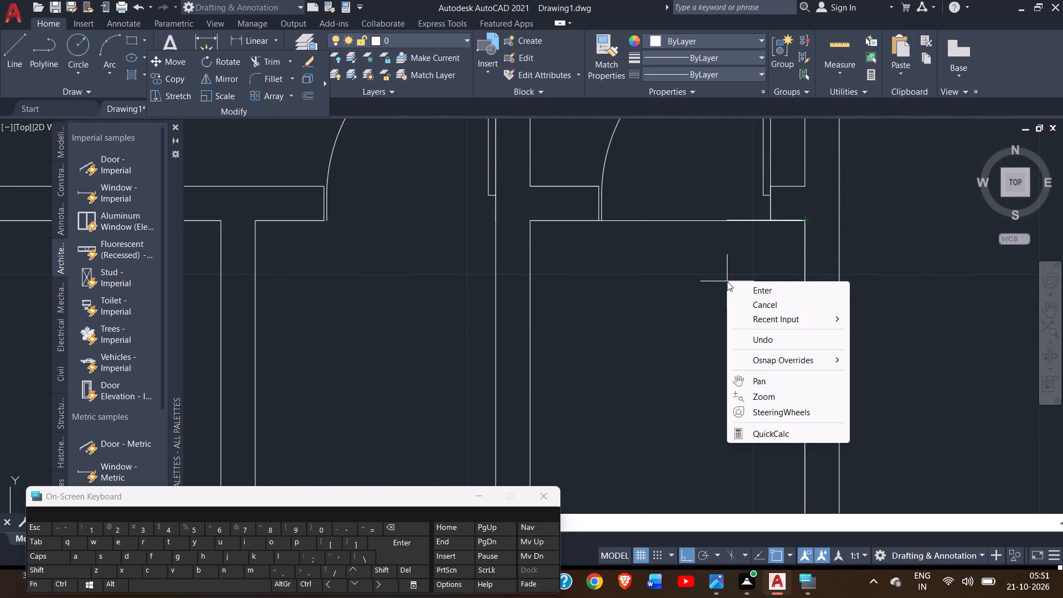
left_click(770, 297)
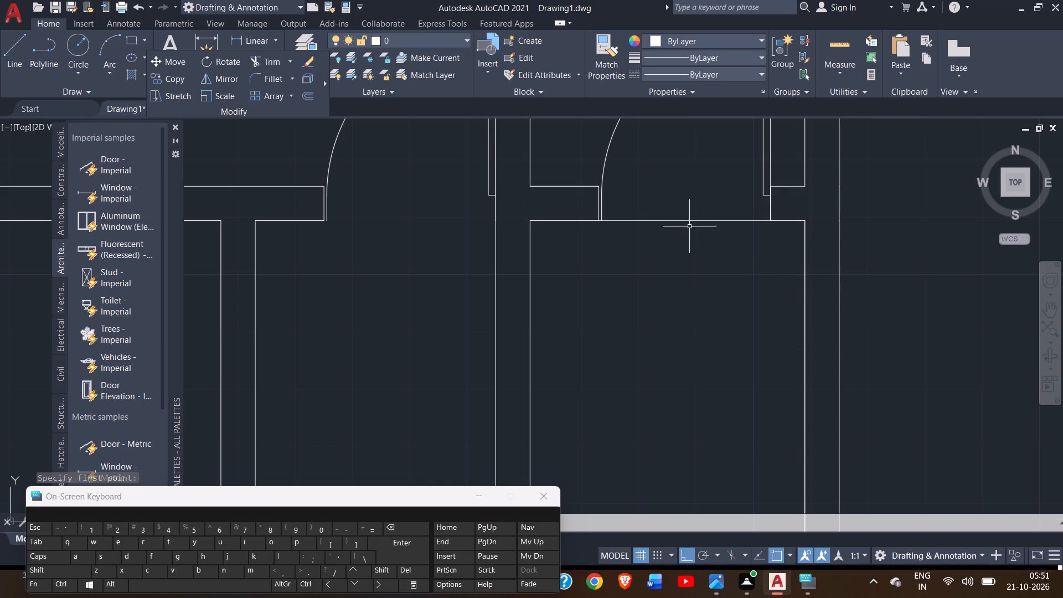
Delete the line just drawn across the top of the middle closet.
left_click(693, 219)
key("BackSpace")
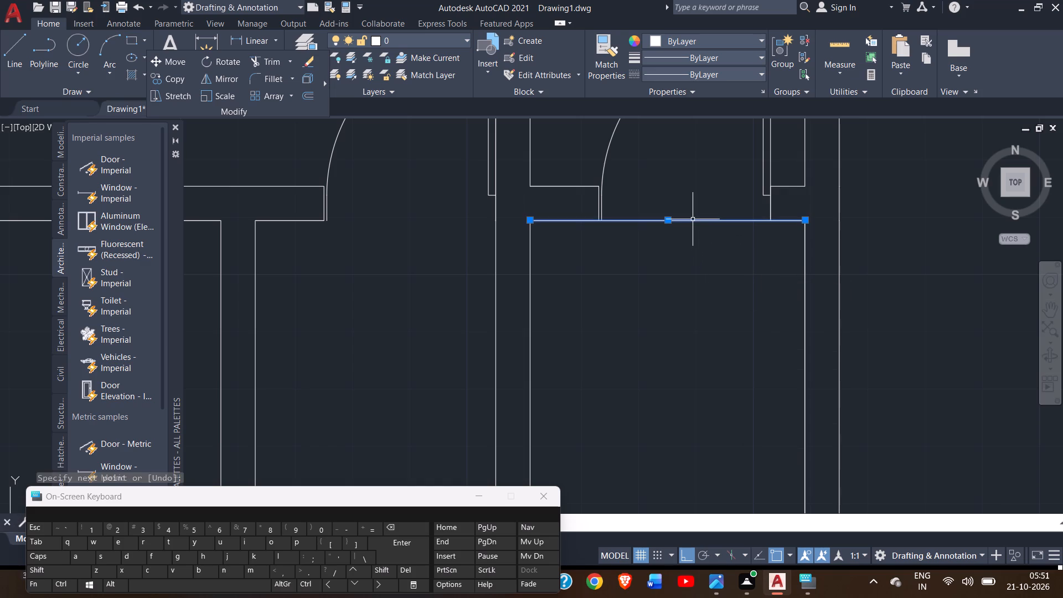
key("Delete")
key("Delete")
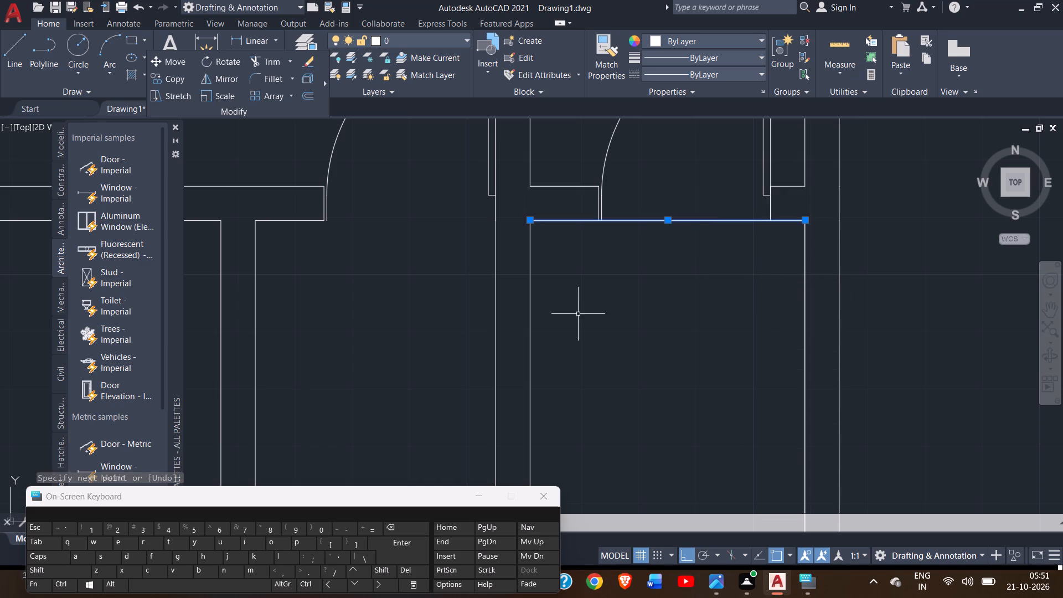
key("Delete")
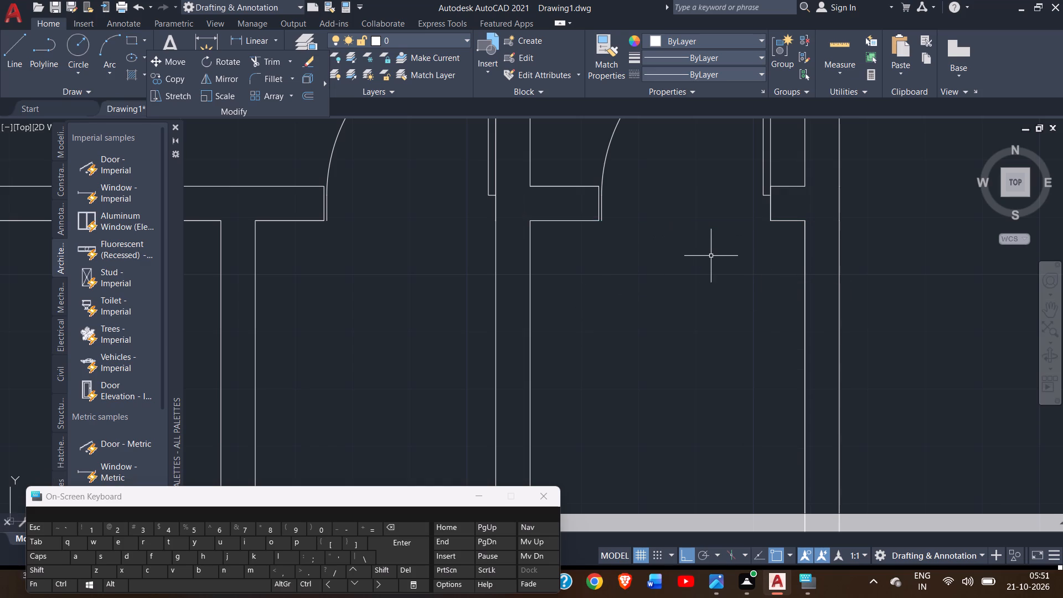
Dimension the width and depth of the middle closet between its inner wall faces, placing both dimension lines inside it.
left_click(211, 47)
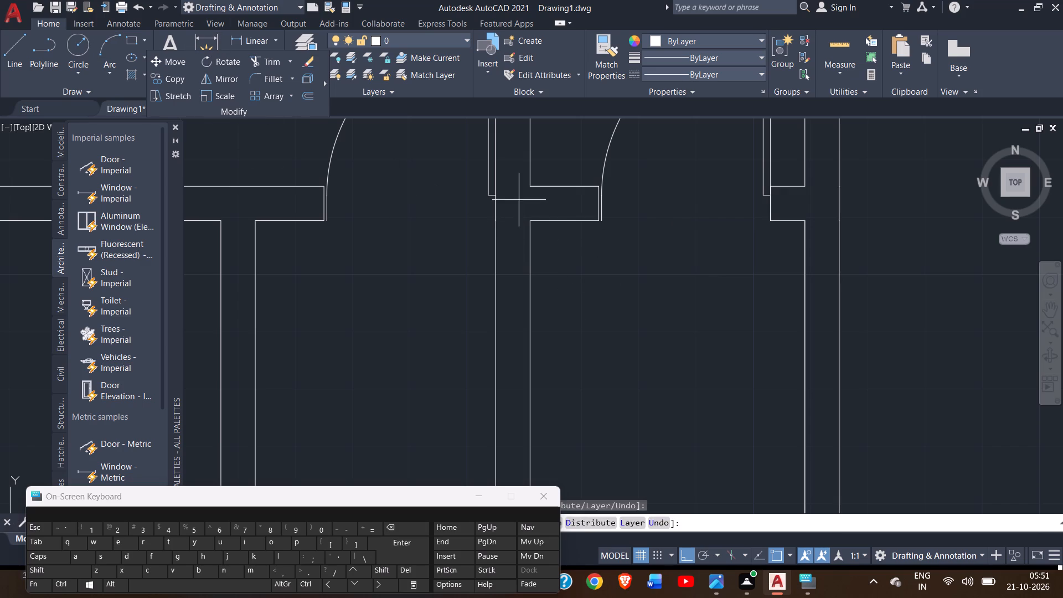
left_click(528, 221)
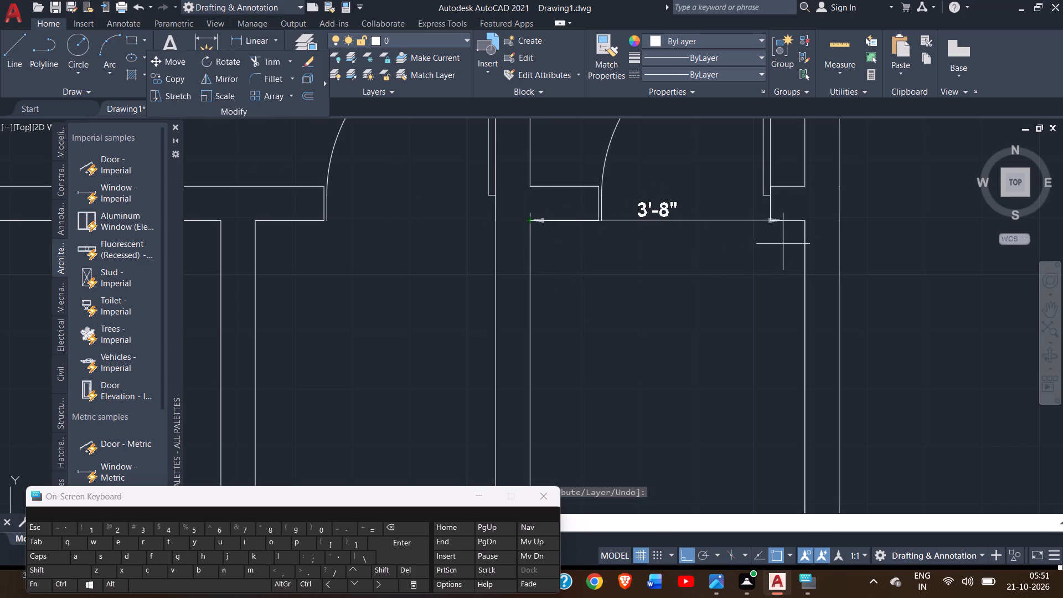
left_click(804, 220)
left_click(775, 273)
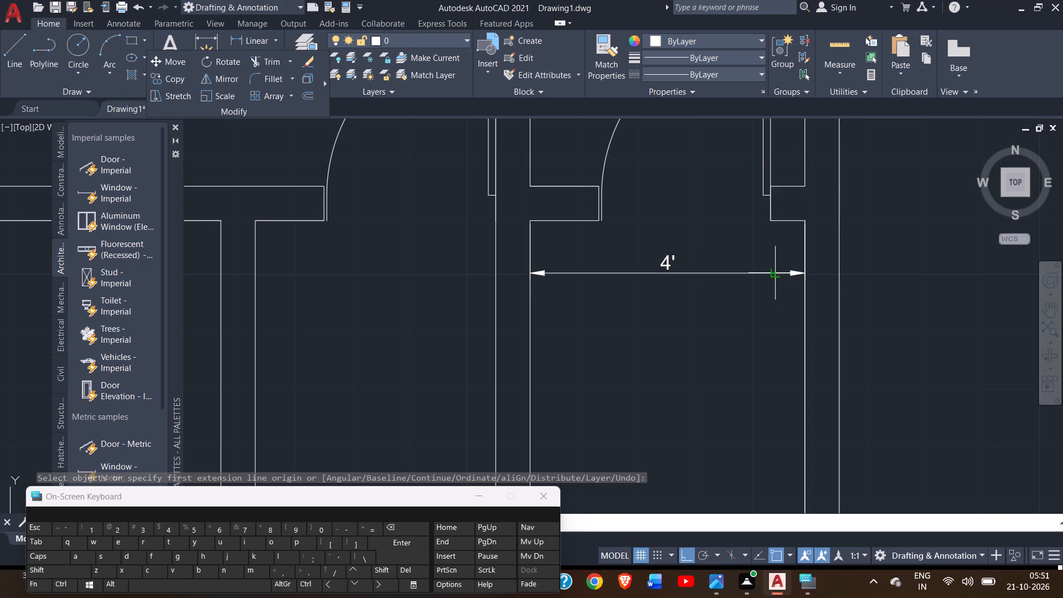
left_click(803, 221)
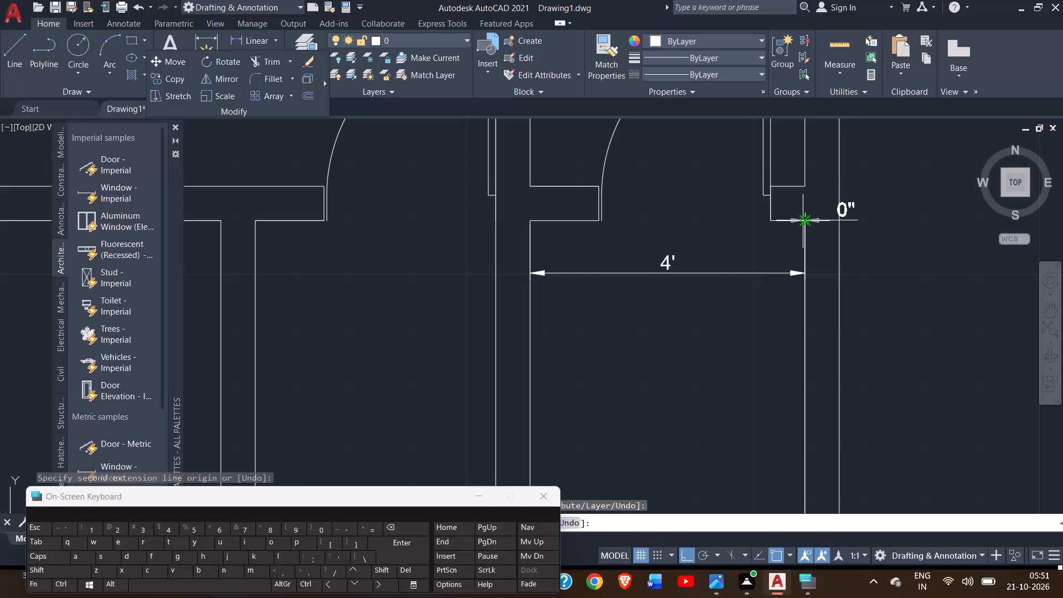
scroll(769, 329, "down", 3, "ctrl")
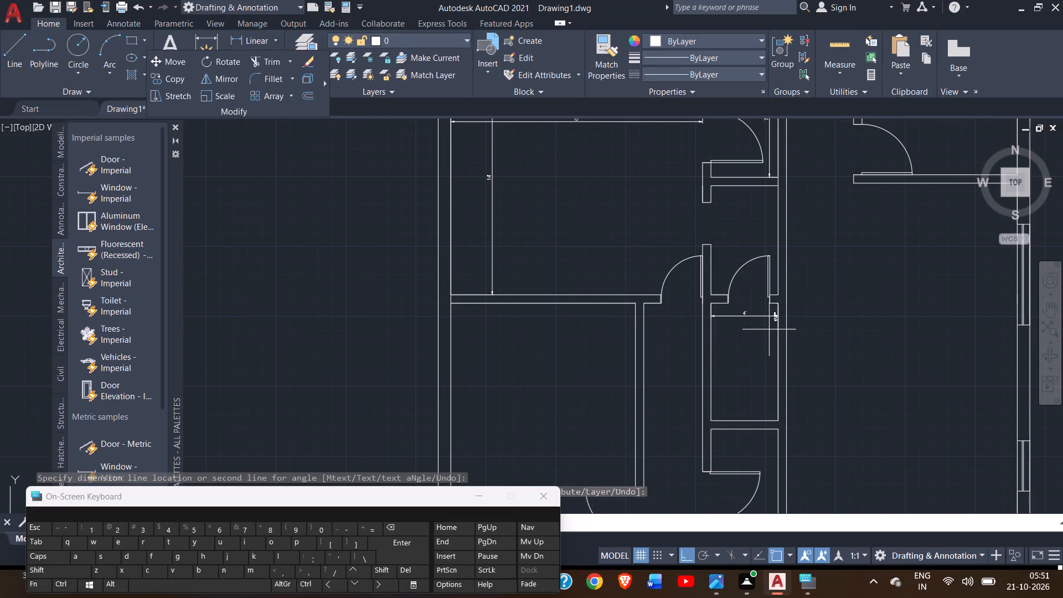
left_click(777, 423)
left_click(760, 419)
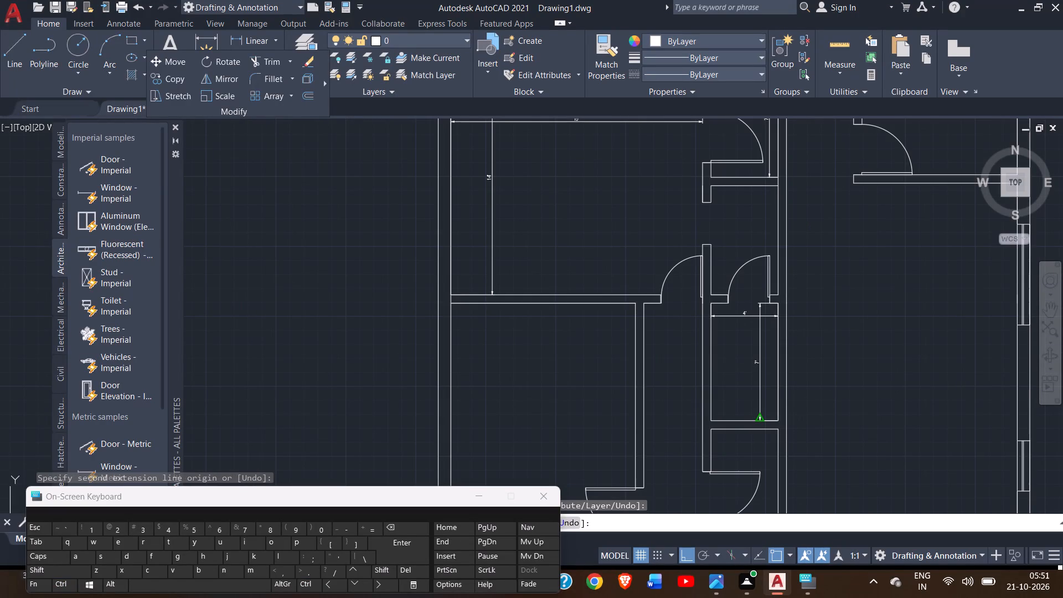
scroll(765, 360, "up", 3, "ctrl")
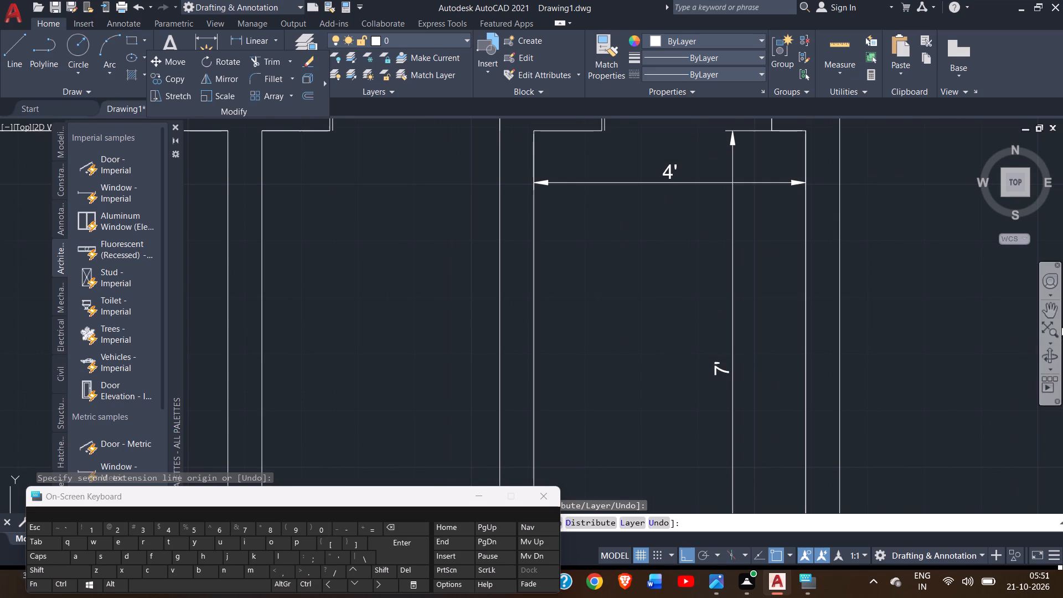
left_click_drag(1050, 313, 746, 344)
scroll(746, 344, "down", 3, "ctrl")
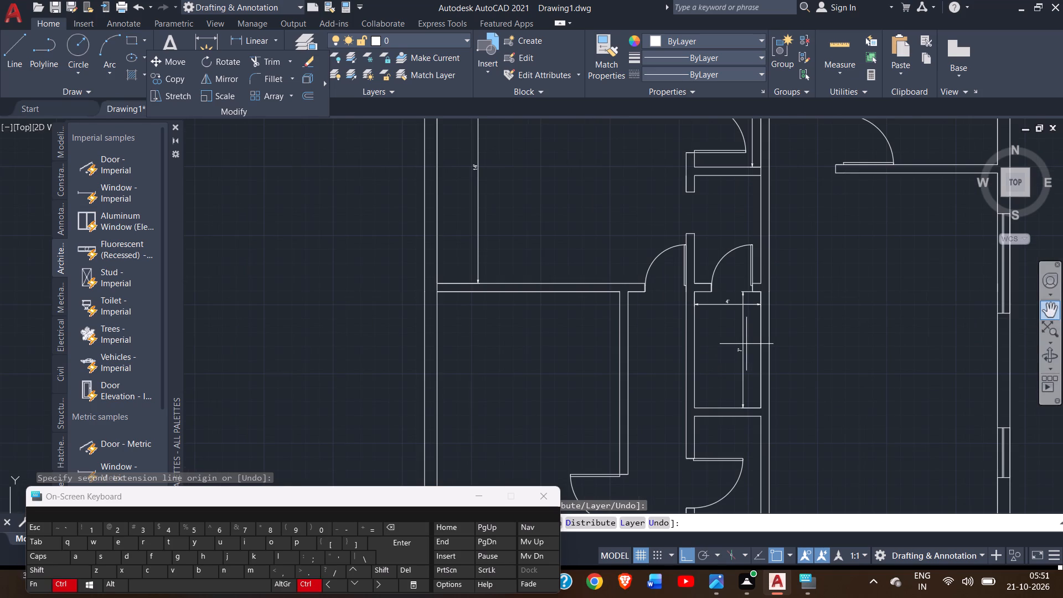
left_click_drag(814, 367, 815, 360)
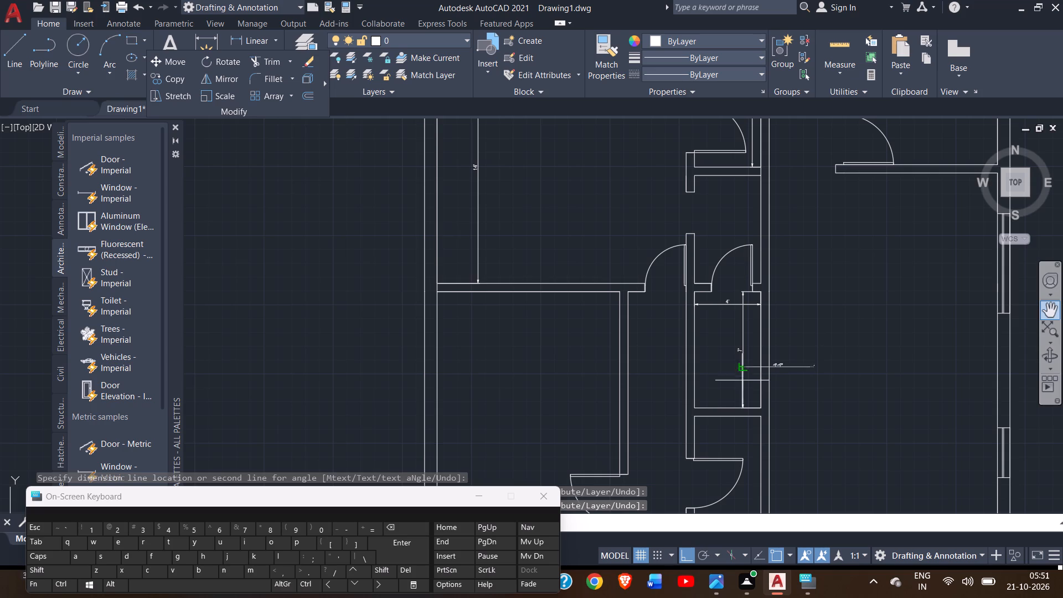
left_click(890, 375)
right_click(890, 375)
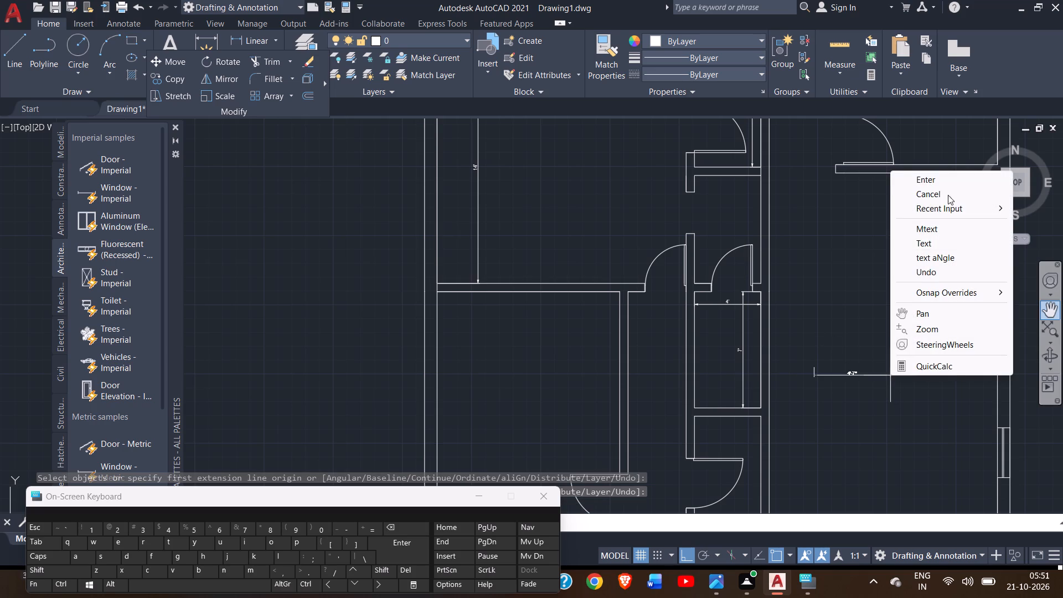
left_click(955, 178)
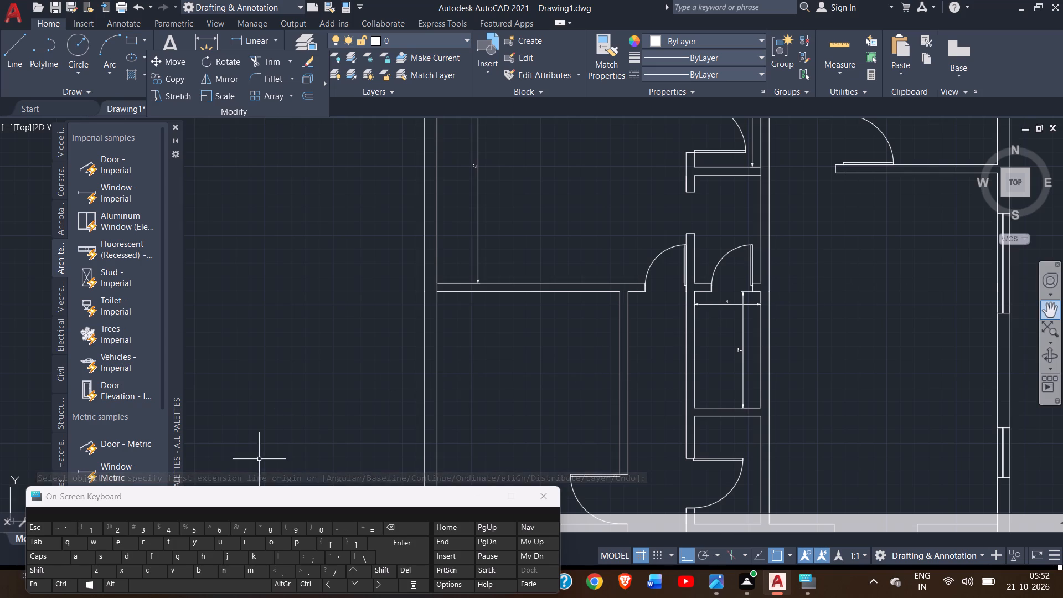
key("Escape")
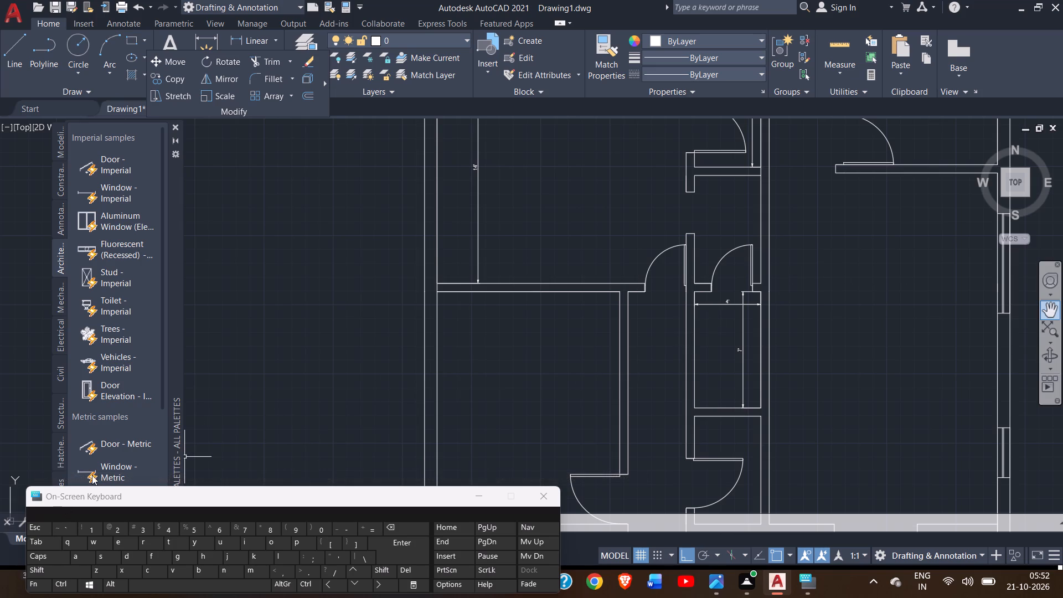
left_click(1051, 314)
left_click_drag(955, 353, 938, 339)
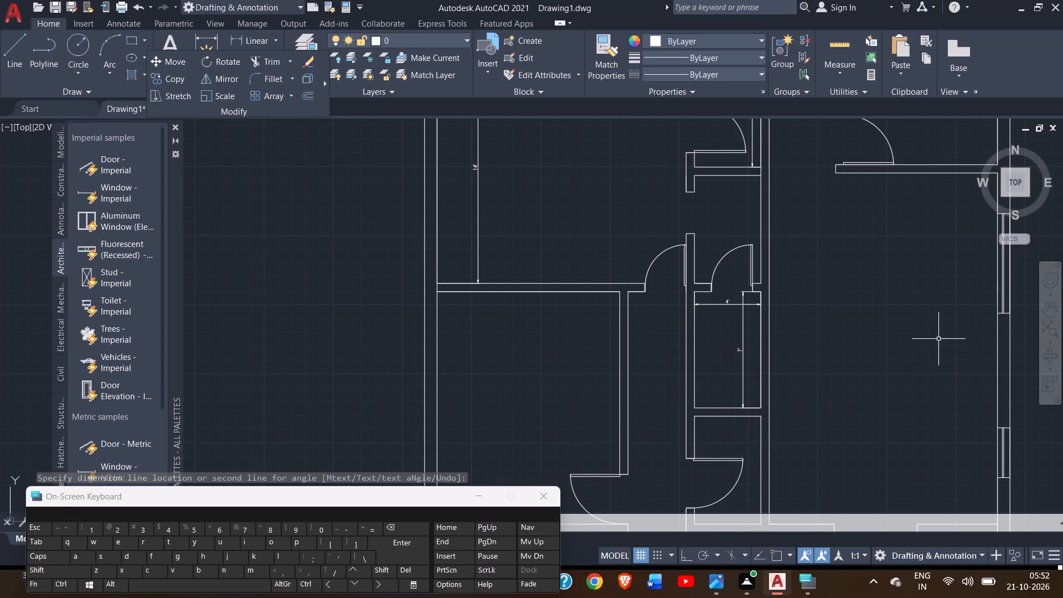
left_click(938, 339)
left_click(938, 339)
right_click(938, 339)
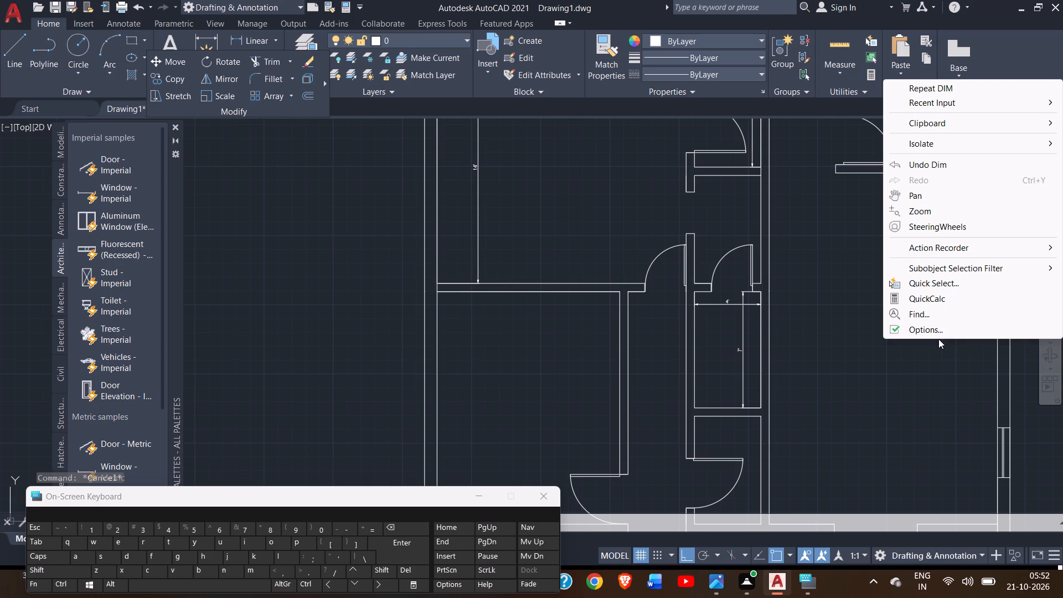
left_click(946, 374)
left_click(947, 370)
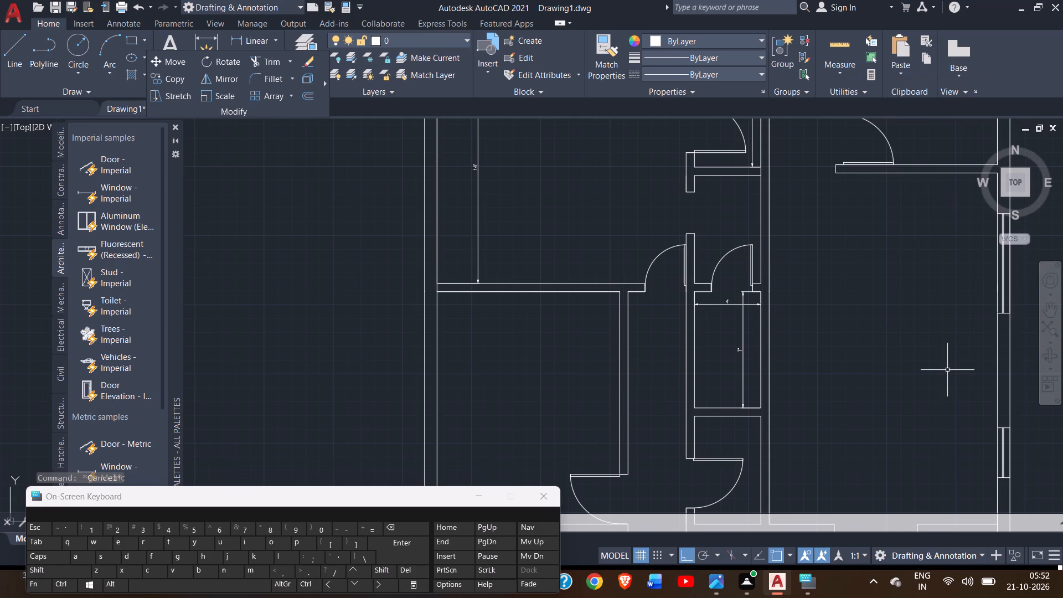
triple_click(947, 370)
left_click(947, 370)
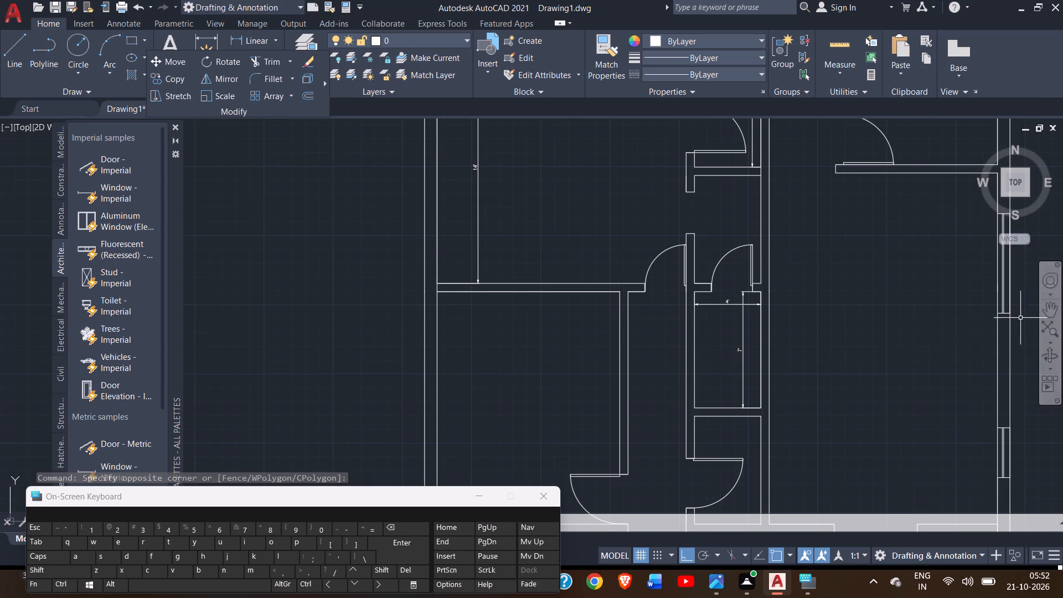
Draw a horizontal line about 11' long across the top of the room west of the middle closet, between its upper inner wall corners.
left_click(1049, 310)
left_click_drag(885, 369, 881, 366)
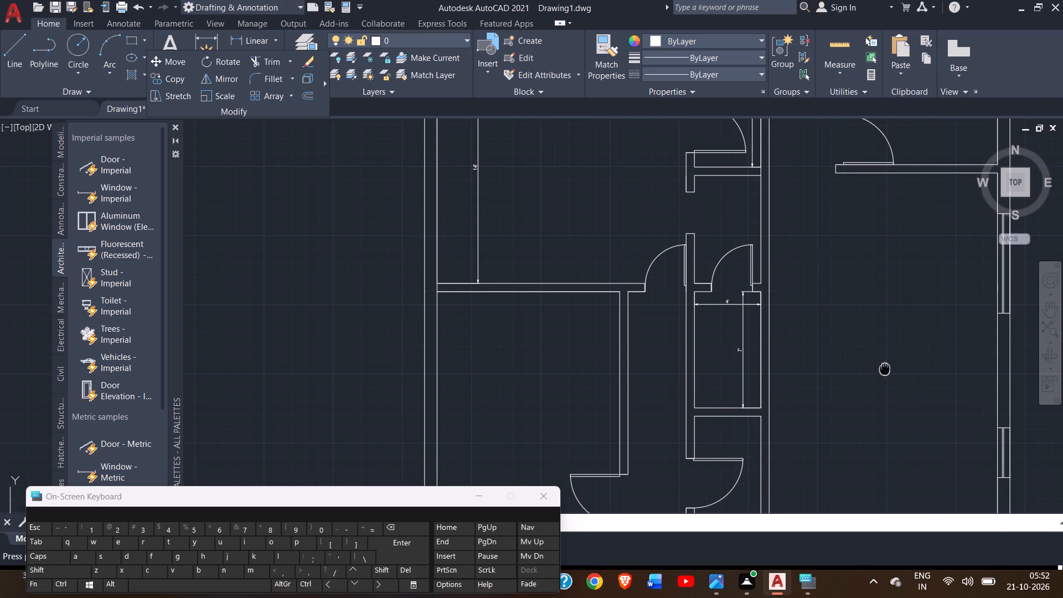
left_click_drag(881, 366, 814, 252)
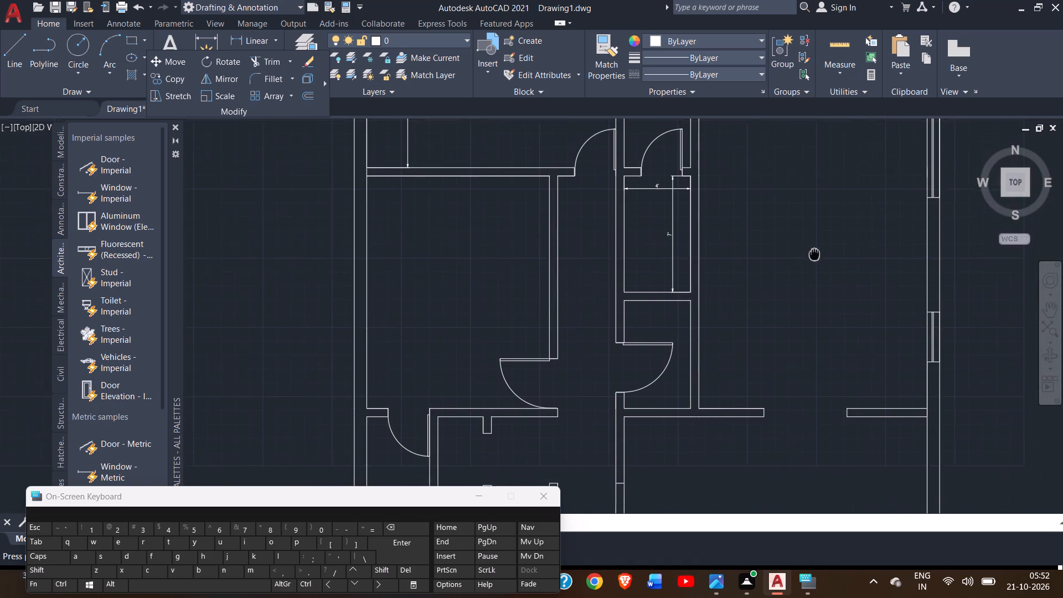
left_click_drag(814, 252, 814, 236)
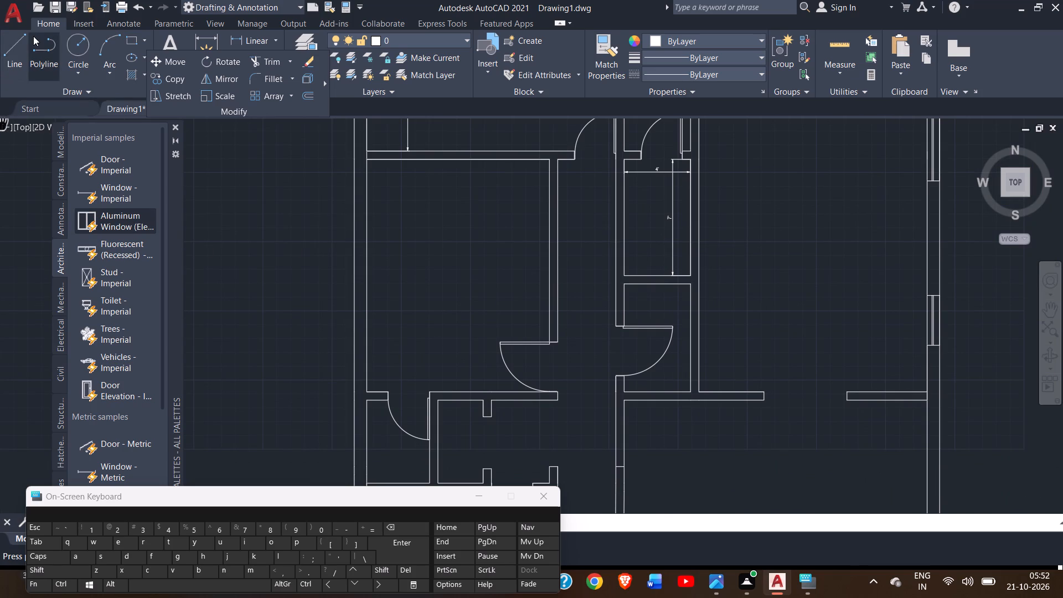
left_click(7, 50)
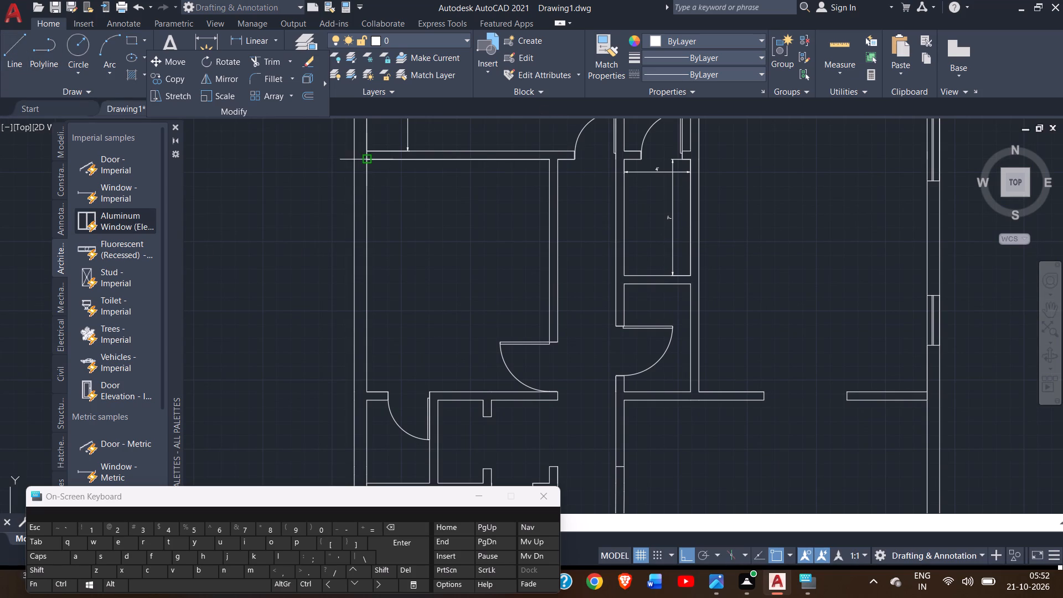
left_click(369, 159)
left_click(549, 159)
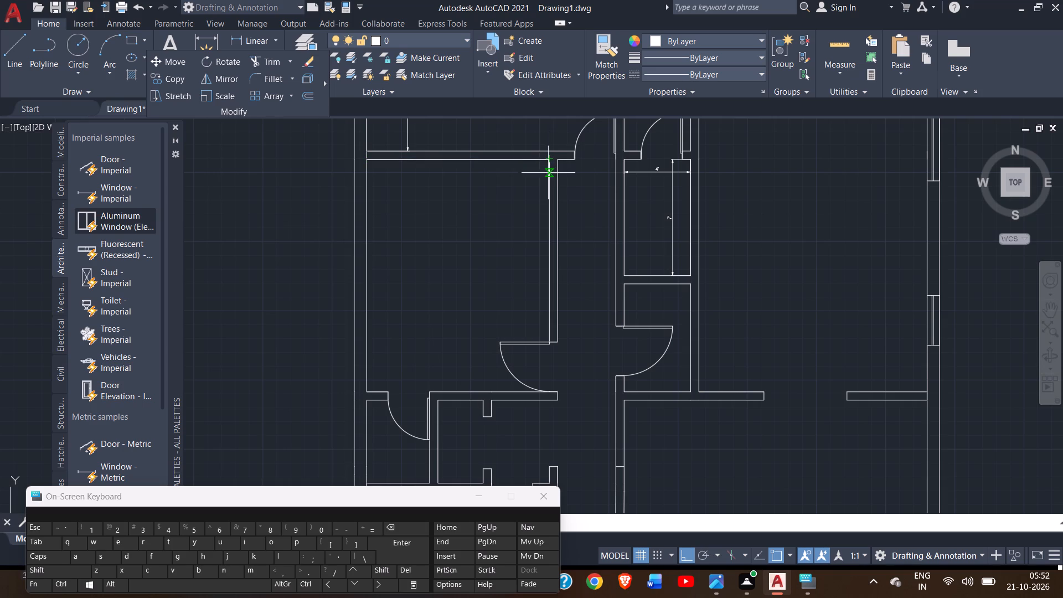
right_click(544, 183)
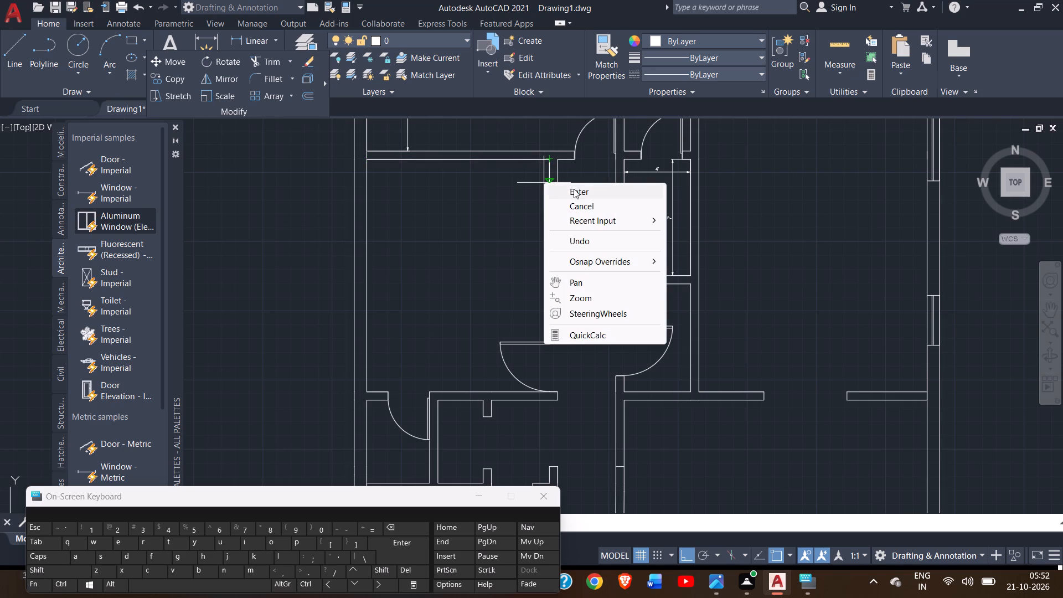
left_click(574, 189)
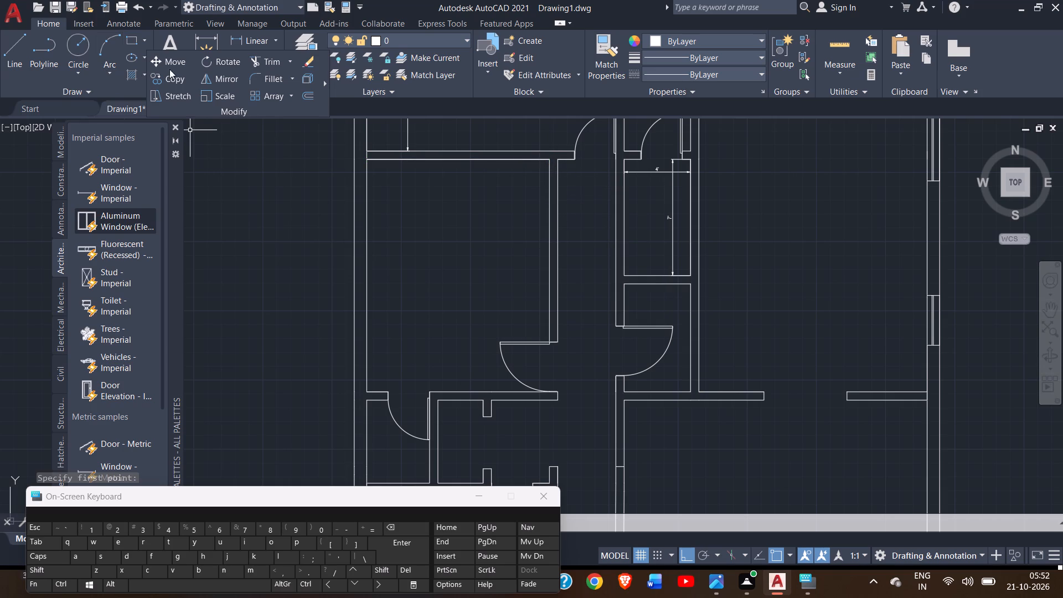
Dimension the width and depth of the room west of the middle closet between its inner wall faces, placing both dimension lines inside it.
left_click(210, 44)
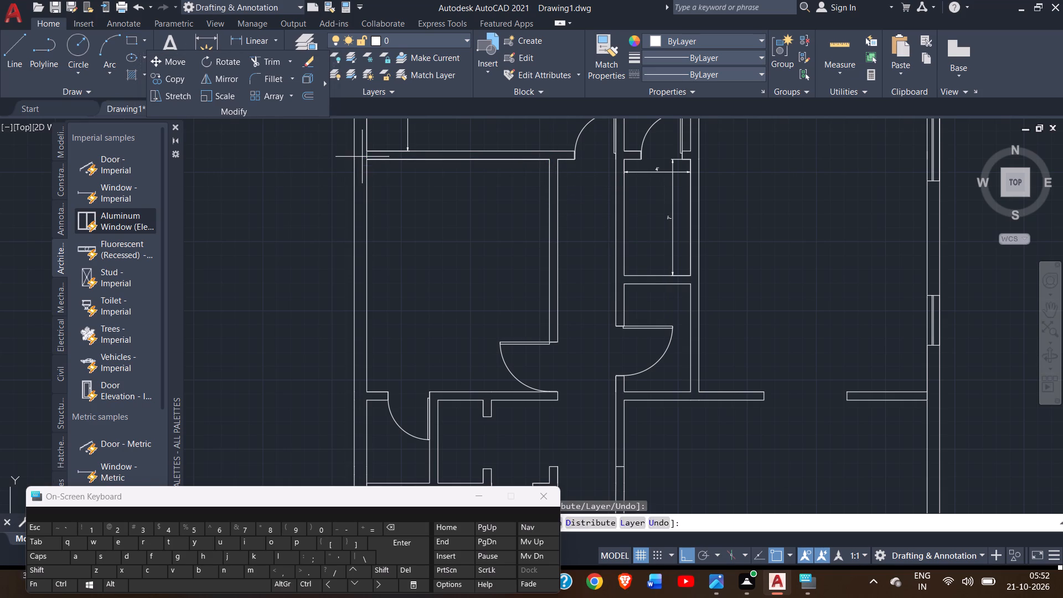
left_click(367, 159)
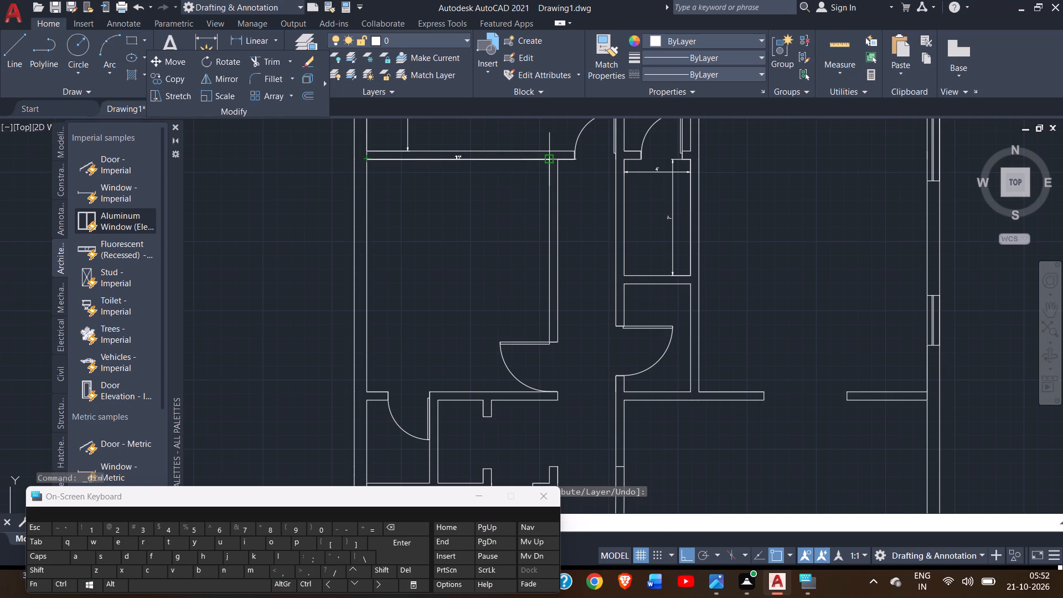
left_click_drag(549, 158, 532, 181)
left_click(532, 181)
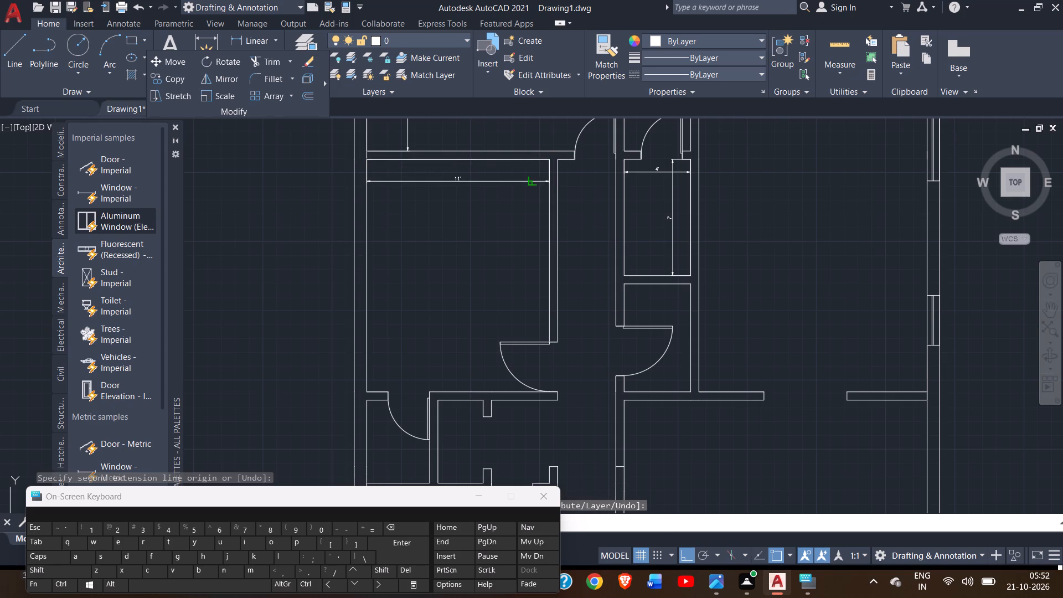
scroll(430, 181, "up", 2, "ctrl")
scroll(430, 181, "down", 1, "ctrl")
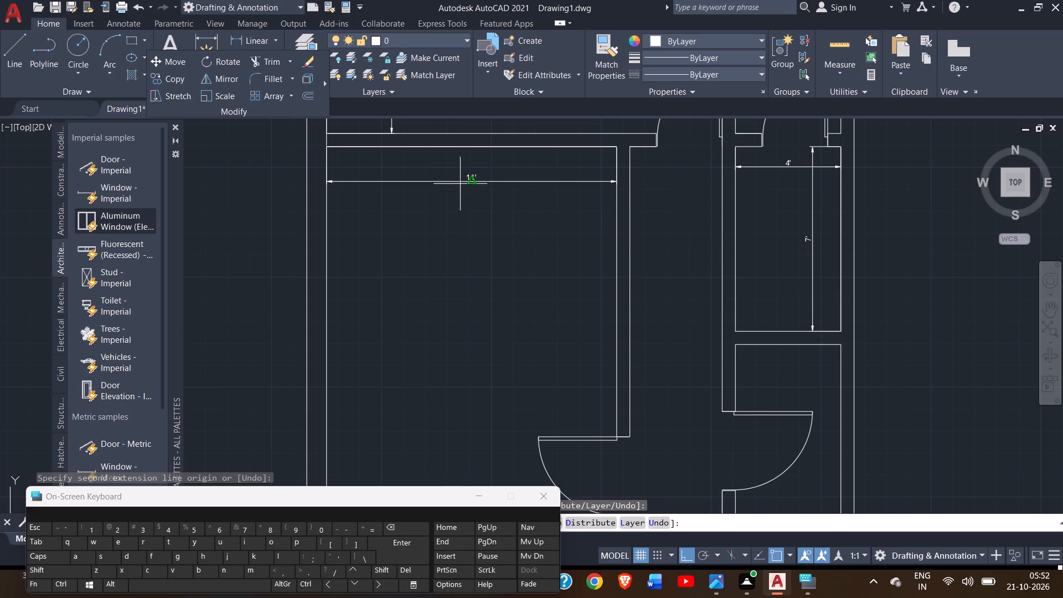
scroll(455, 232, "down", 2, "ctrl")
scroll(455, 232, "up", 1, "ctrl")
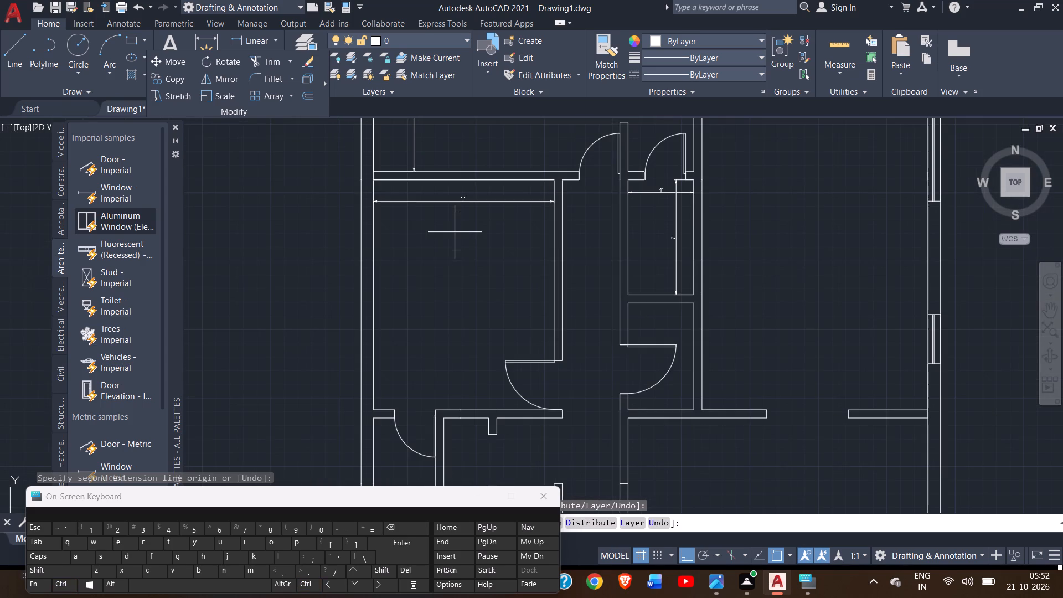
left_click(208, 34)
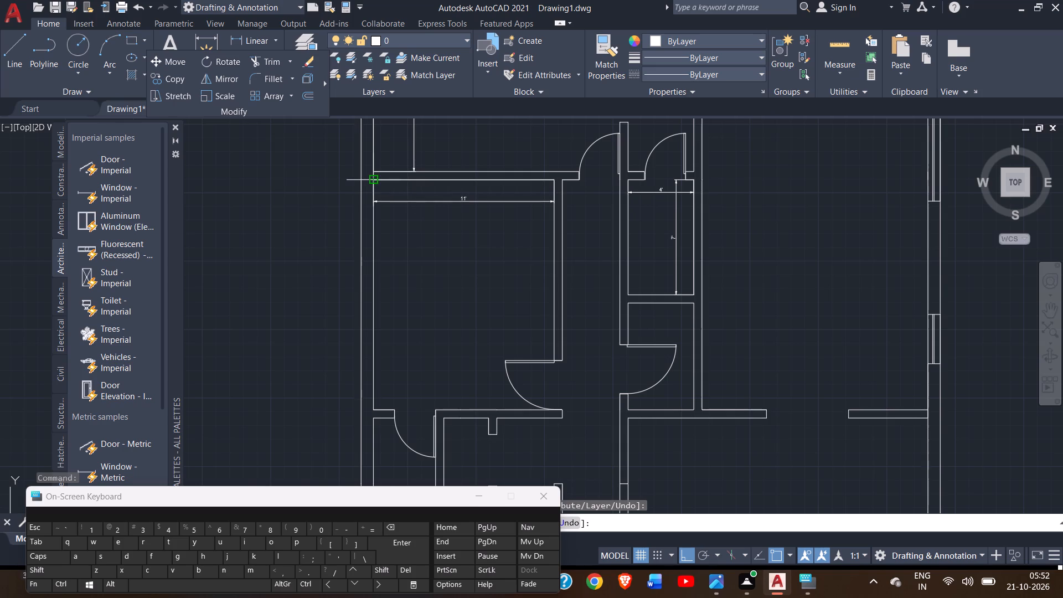
left_click(369, 178)
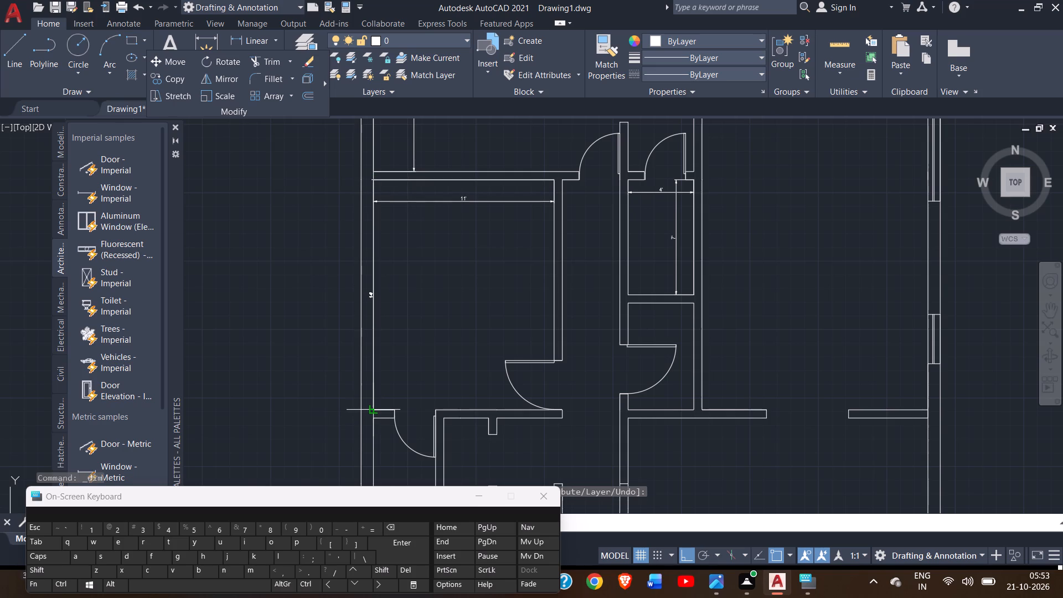
left_click_drag(375, 406, 392, 403)
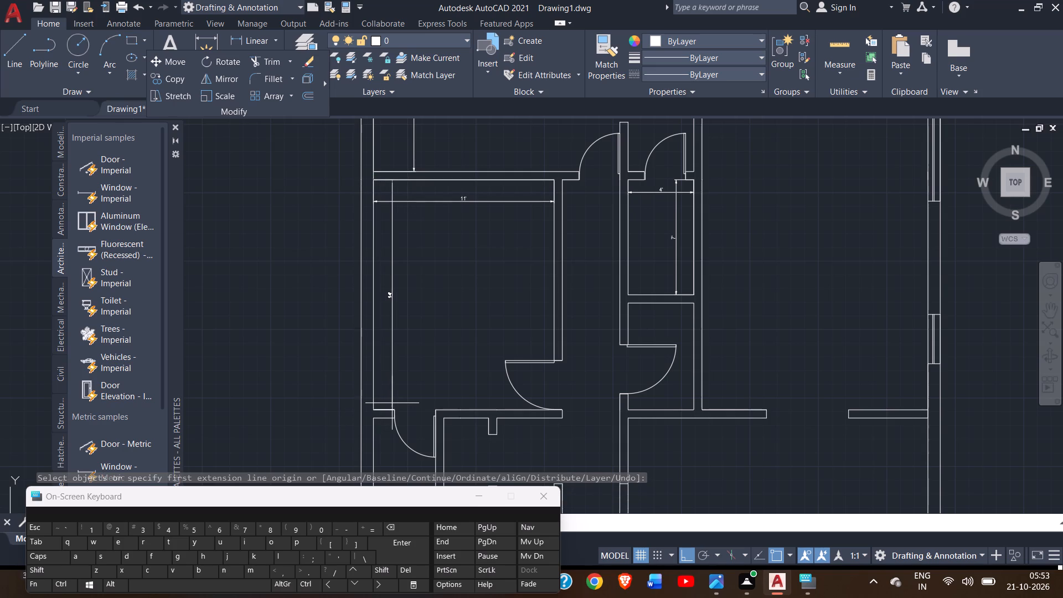
left_click(392, 403)
scroll(426, 322, "right", 2)
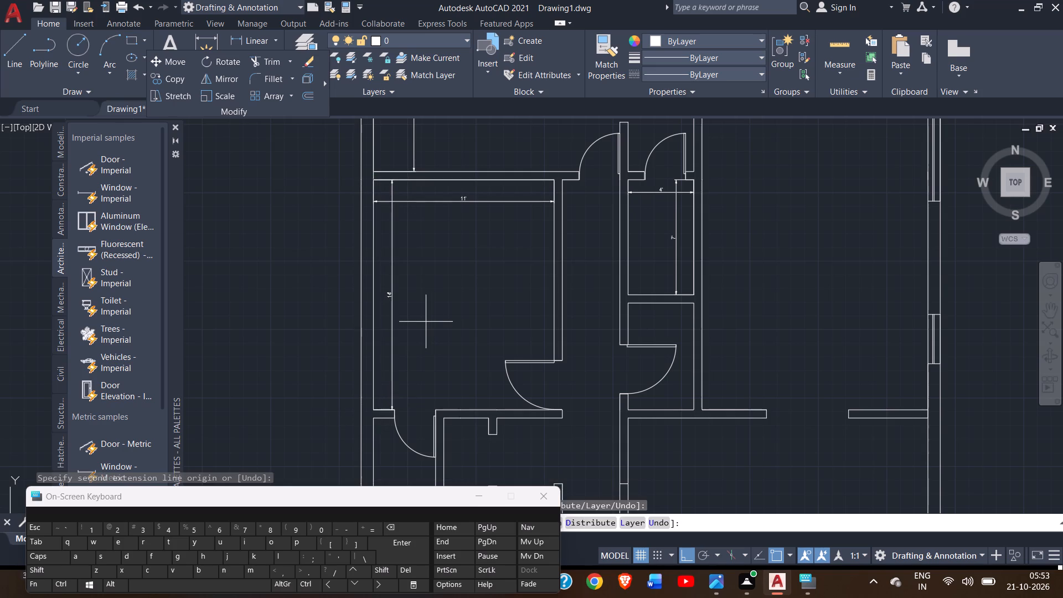
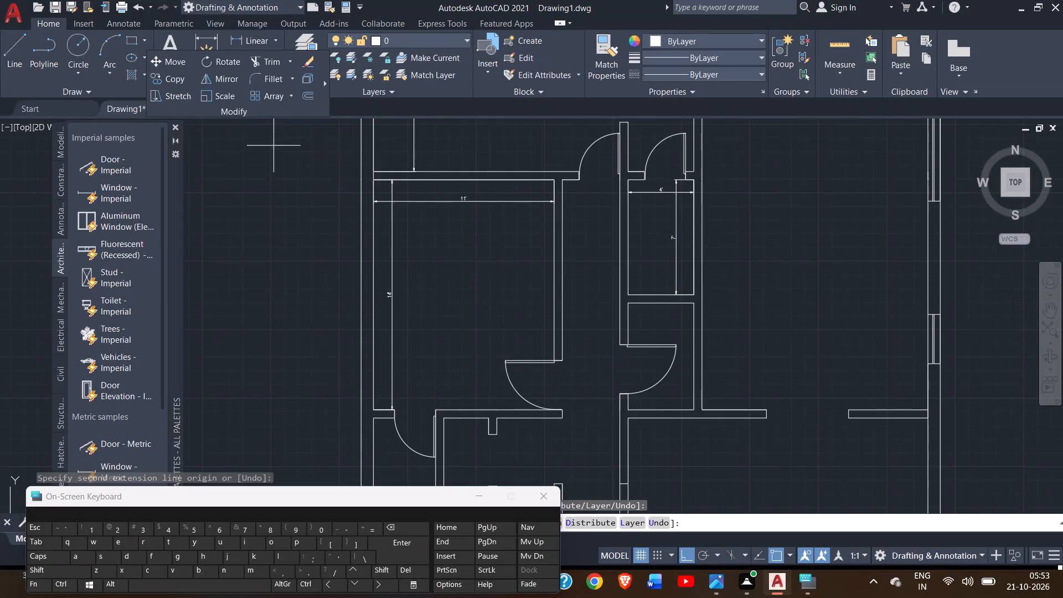
Dimension the width and depth of the small closet south of the middle closet, placing both dimension lines inside it.
left_click(206, 46)
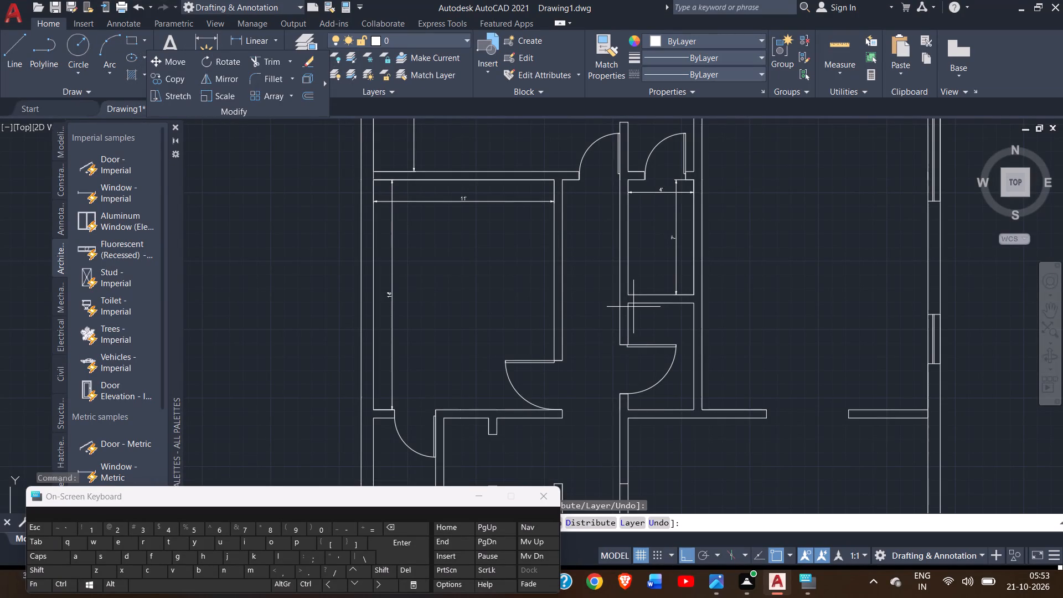
left_click_drag(630, 305, 682, 311)
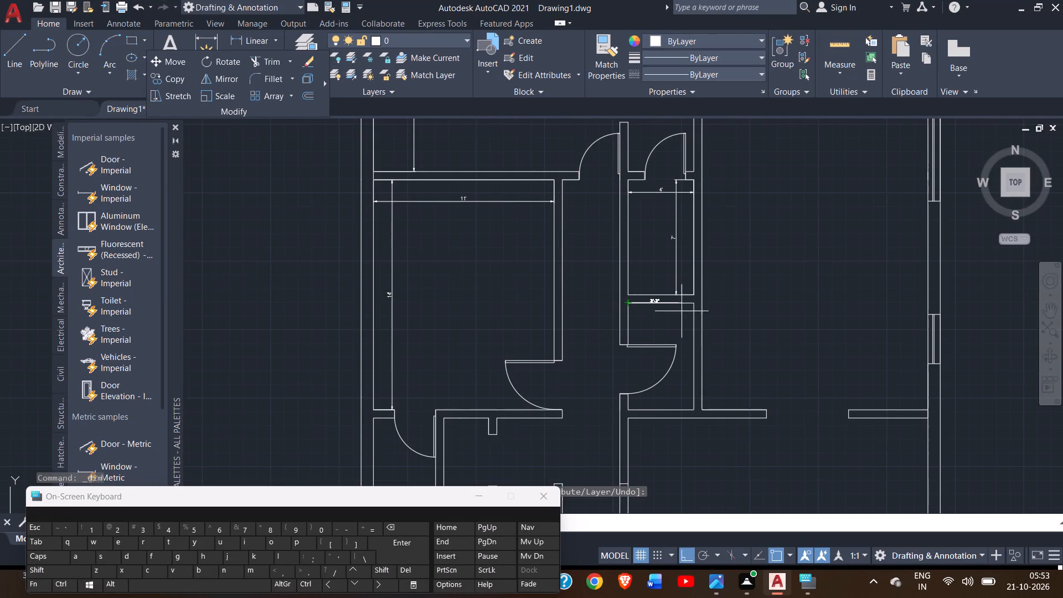
left_click_drag(682, 311, 693, 304)
left_click(693, 304)
left_click(693, 317)
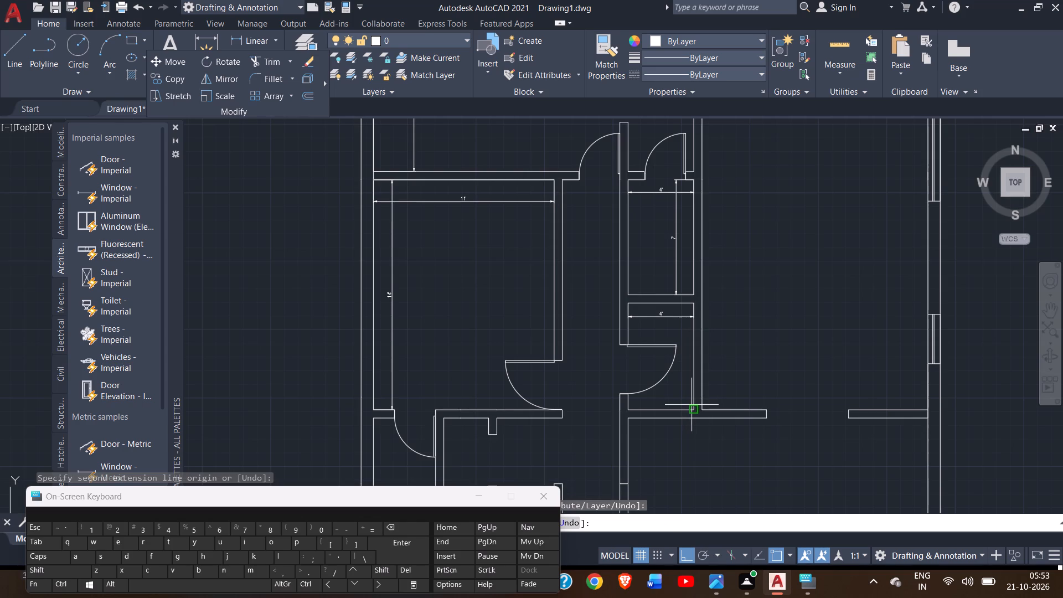
left_click_drag(692, 411, 693, 304)
left_click_drag(693, 304, 682, 303)
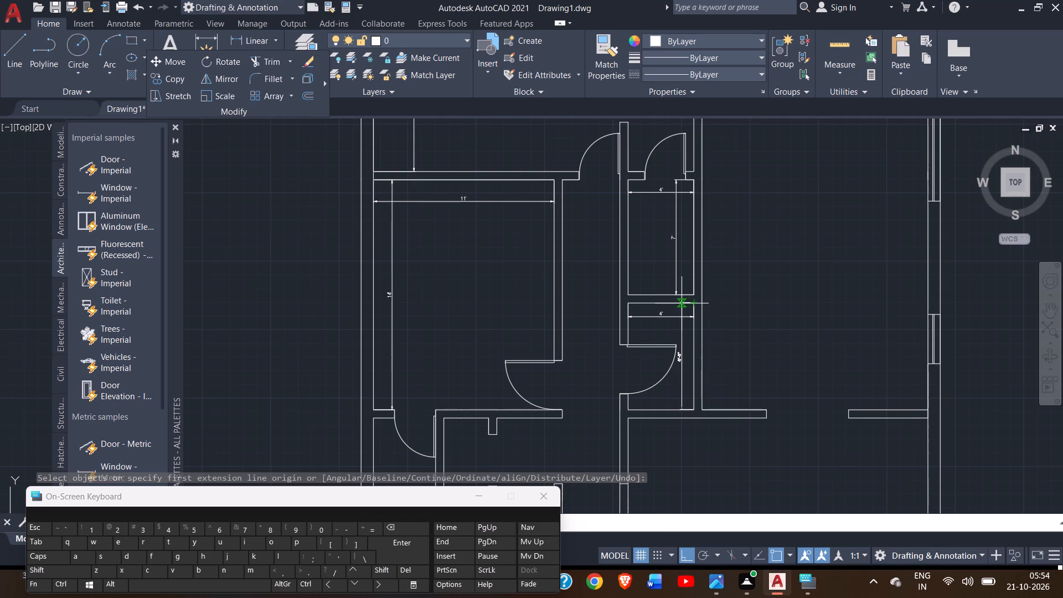
left_click_drag(682, 303, 682, 303)
left_click(682, 303)
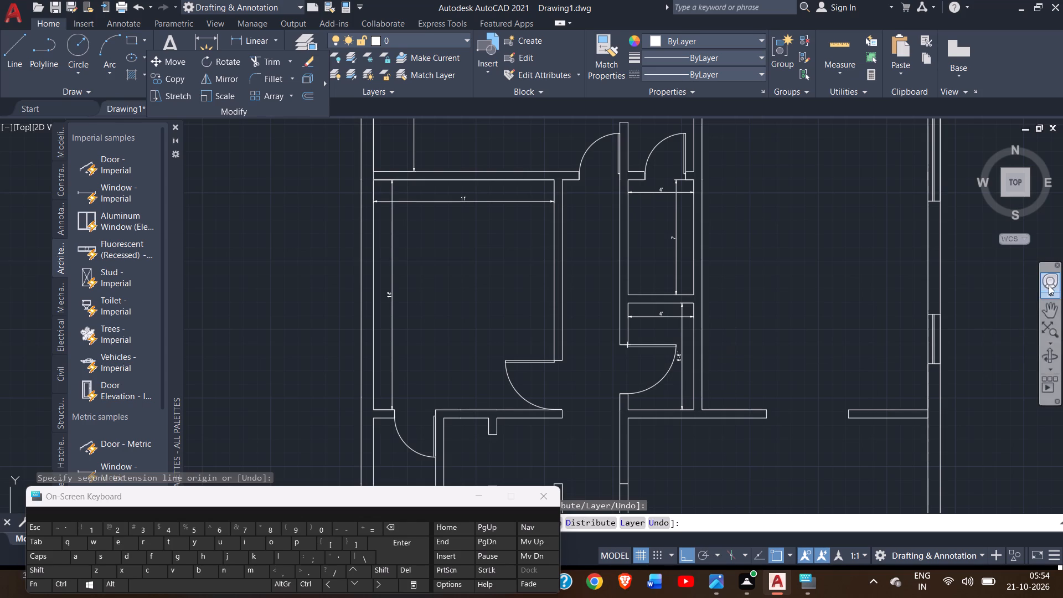
Dimension the width and depth of the small northeast corner room between its inner wall faces, placing both dimension lines inside it.
left_click(1053, 313)
left_click_drag(899, 235, 766, 436)
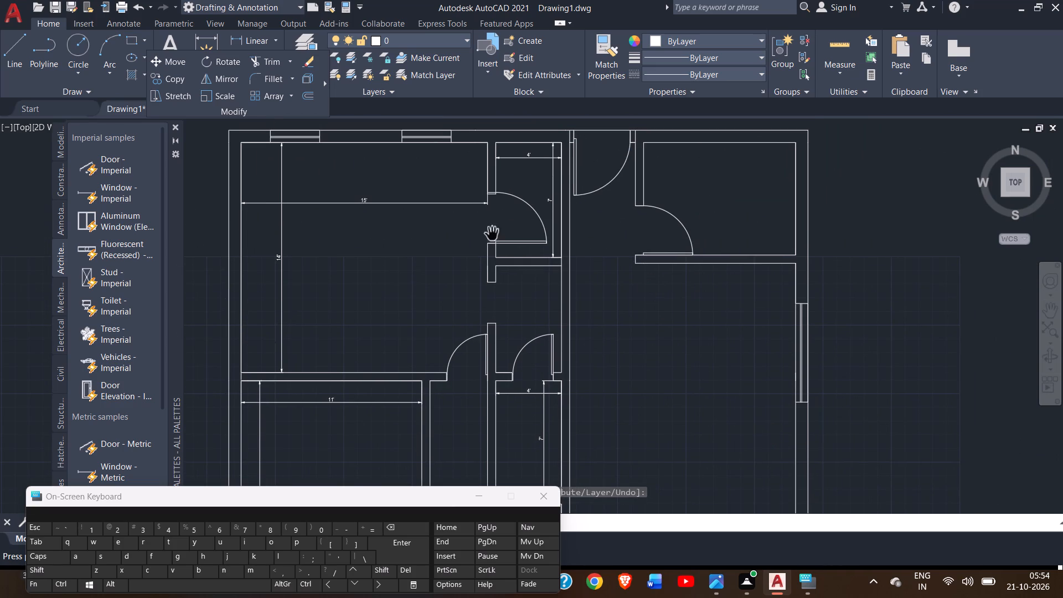
left_click(205, 44)
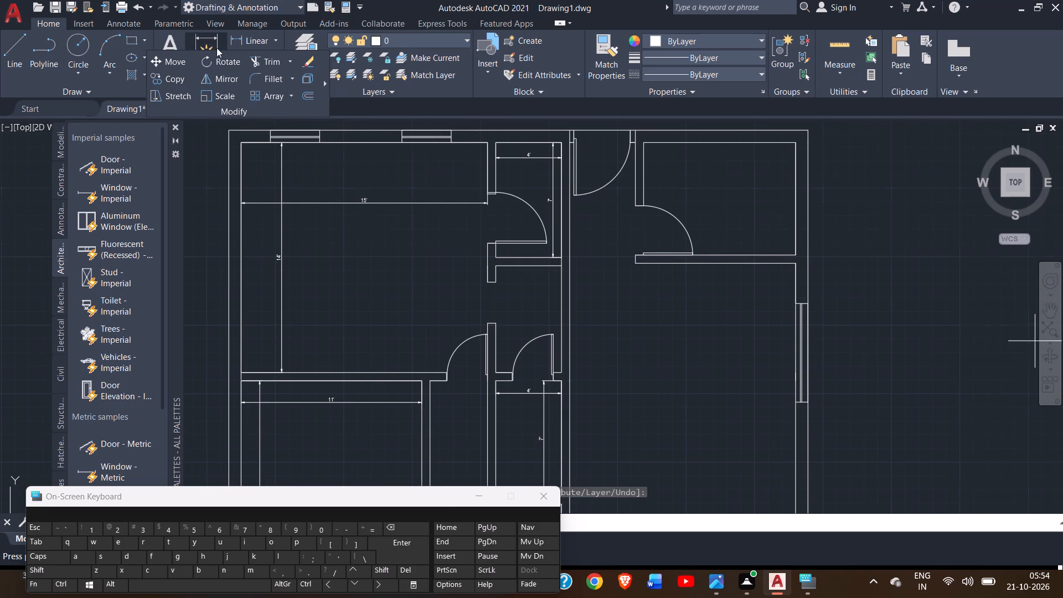
left_click(644, 143)
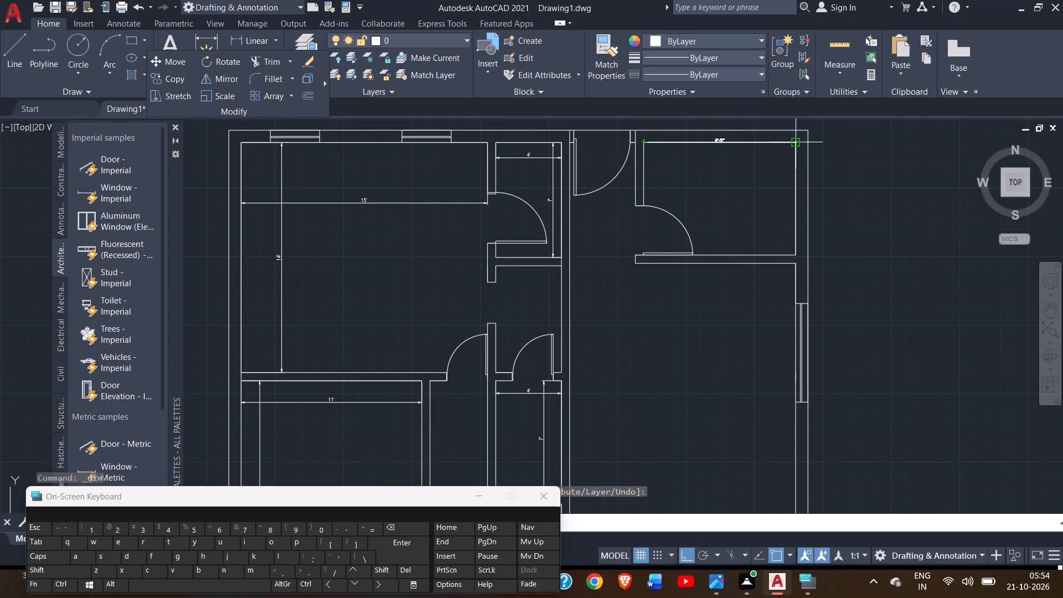
left_click(796, 142)
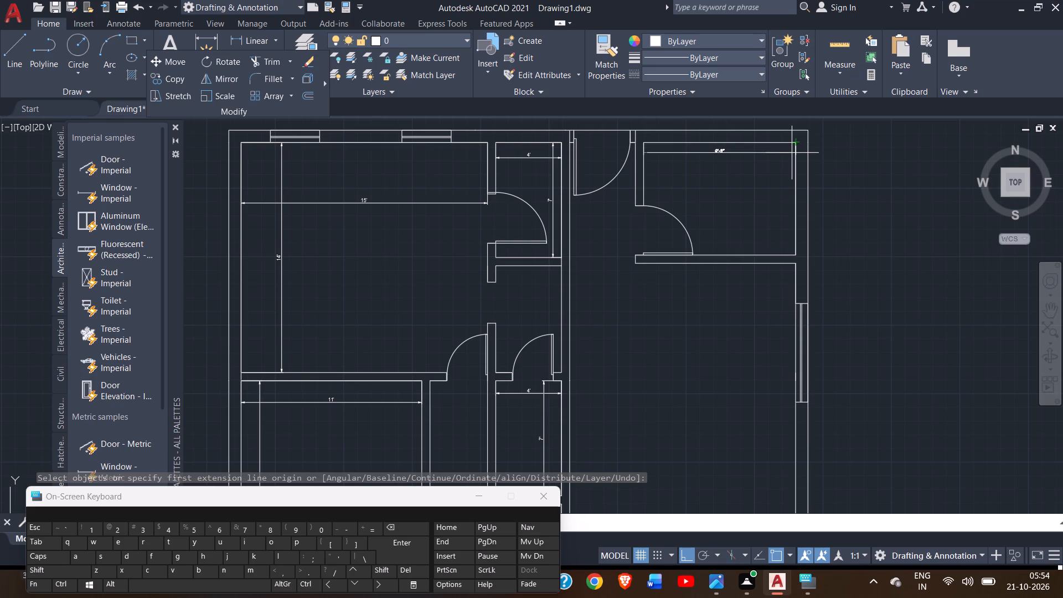
left_click(792, 153)
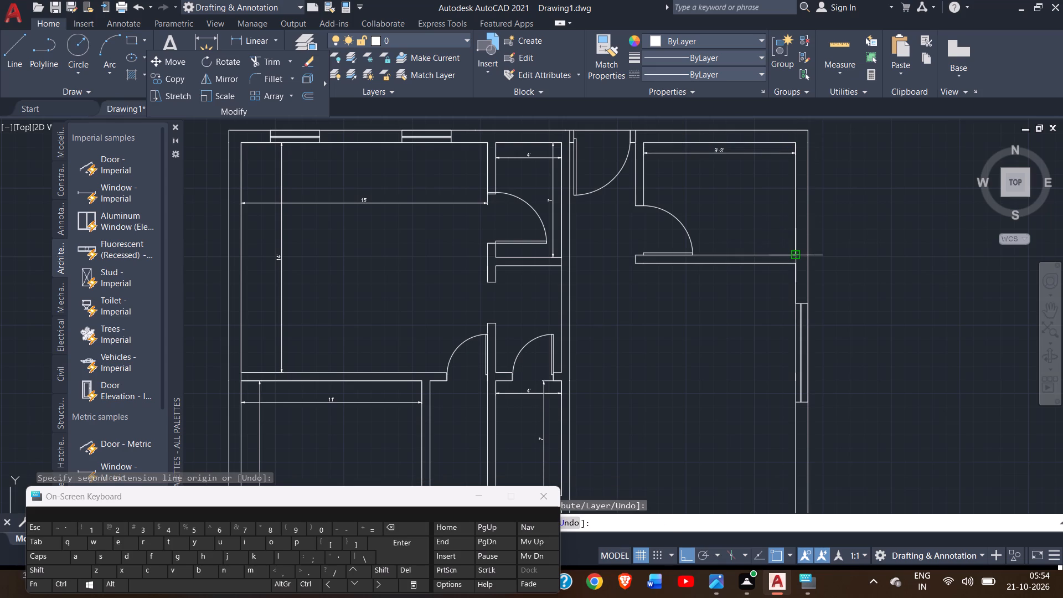
left_click_drag(795, 255, 794, 138)
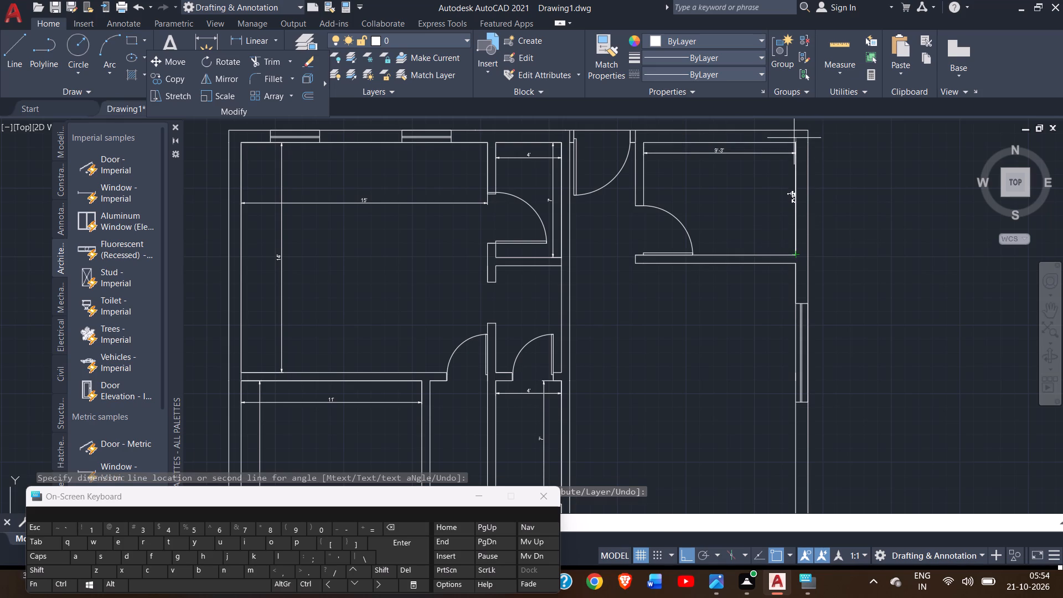
left_click_drag(794, 138, 796, 141)
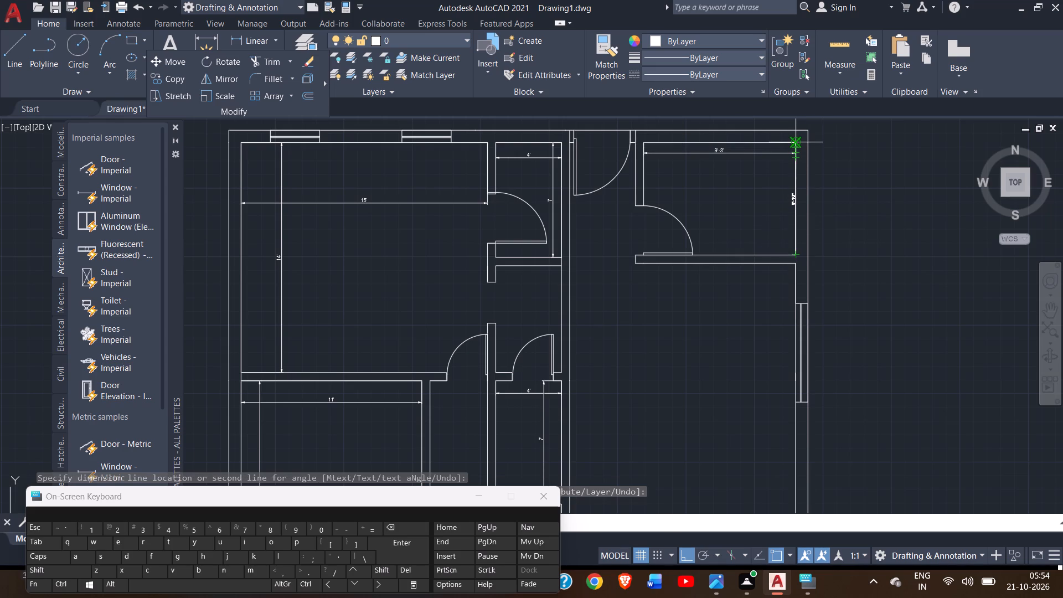
left_click_drag(796, 141, 783, 136)
left_click(783, 136)
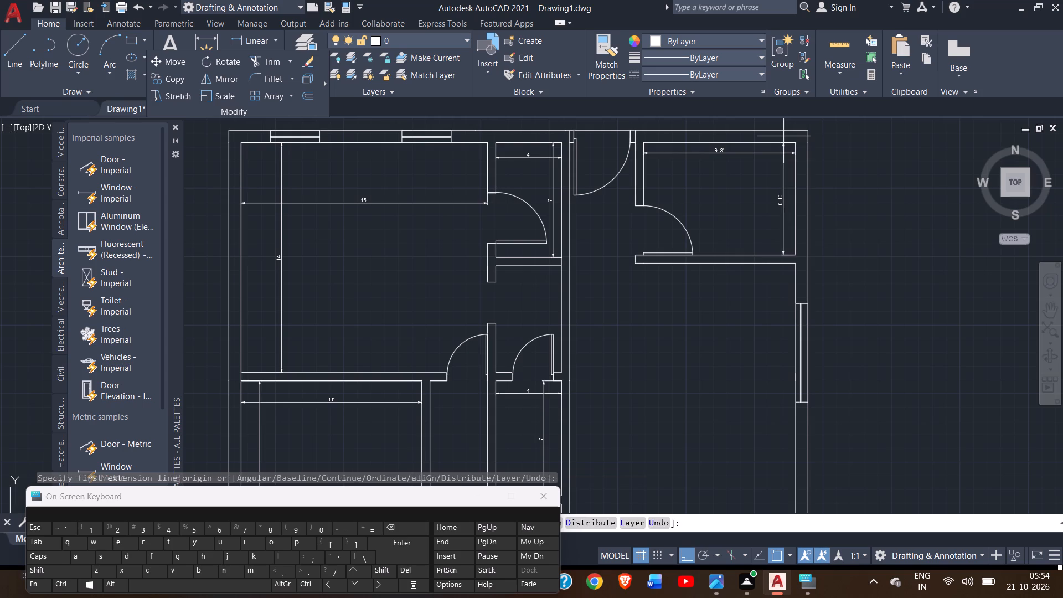
Dimension the depth and width of the large east room, placing the lines just inside its east and south walls.
scroll(783, 209, "up", 2, "ctrl")
scroll(783, 209, "down", 2, "ctrl")
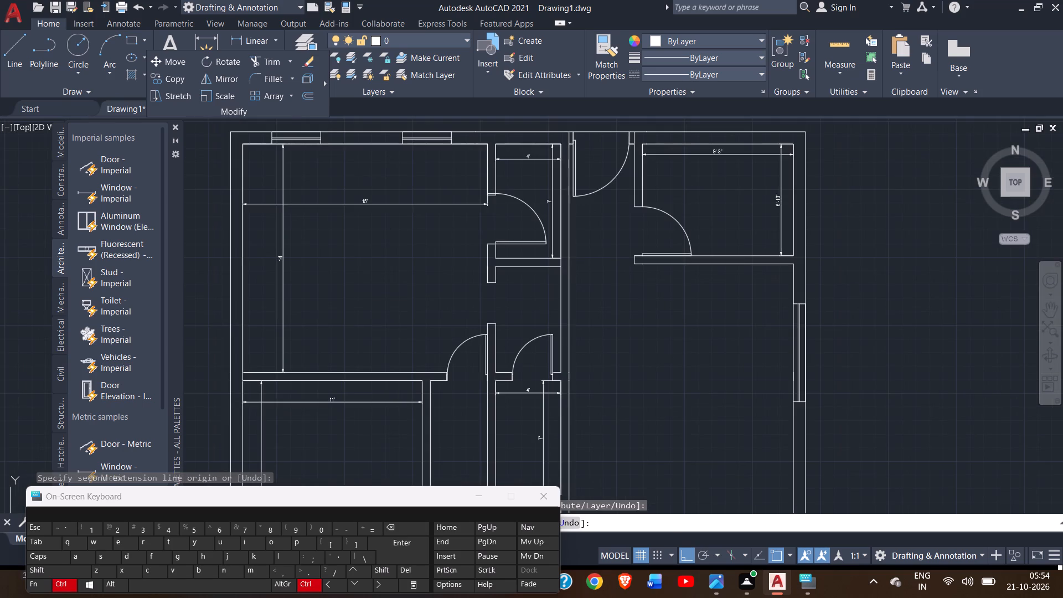
scroll(783, 209, "up", 4, "ctrl")
scroll(783, 209, "down", 2, "ctrl")
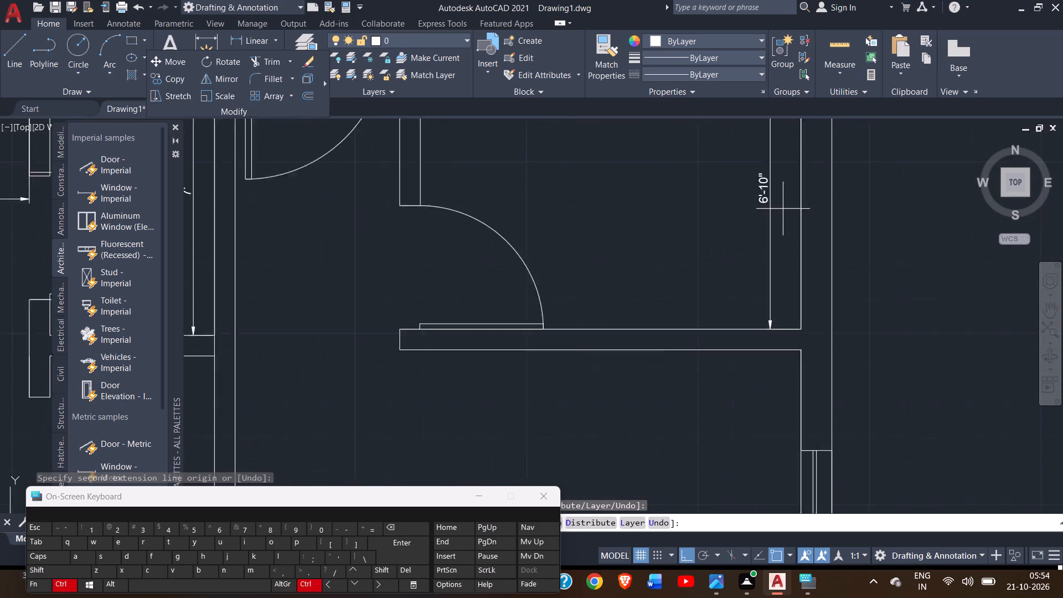
scroll(783, 209, "down", 3, "ctrl")
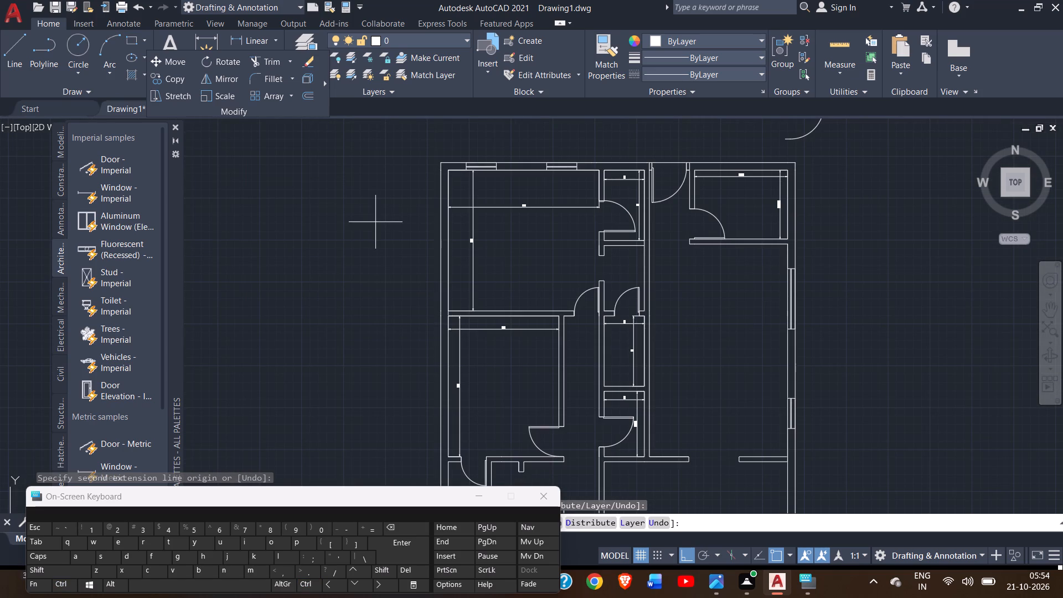
left_click(787, 245)
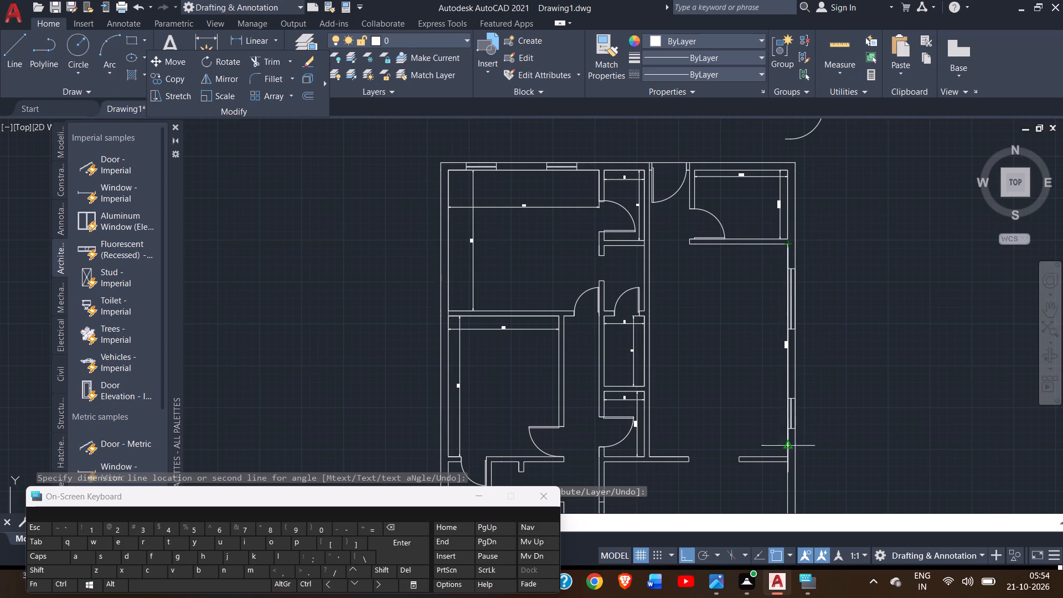
left_click(786, 455)
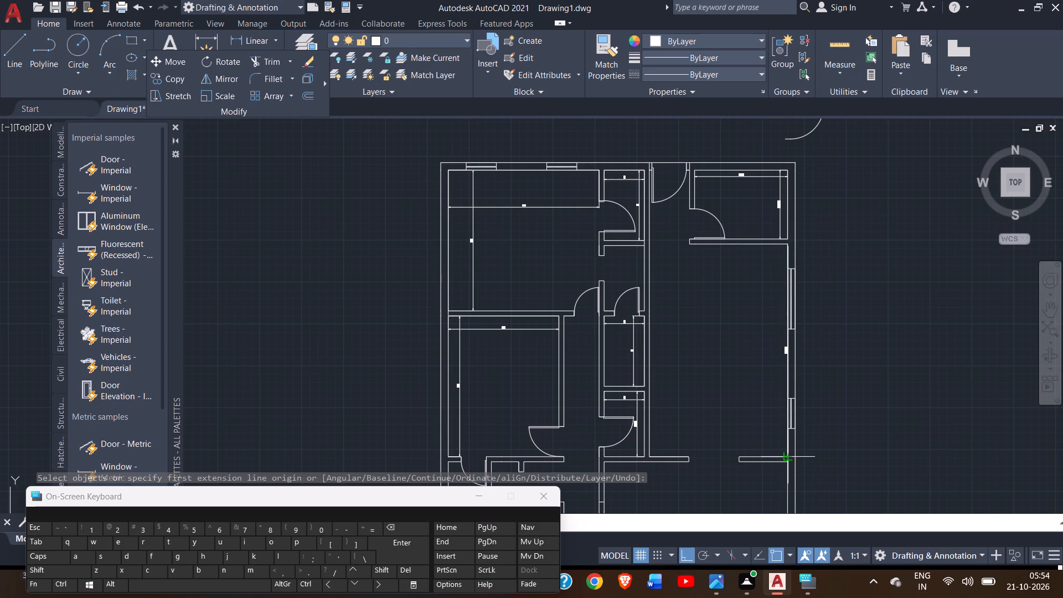
left_click(776, 451)
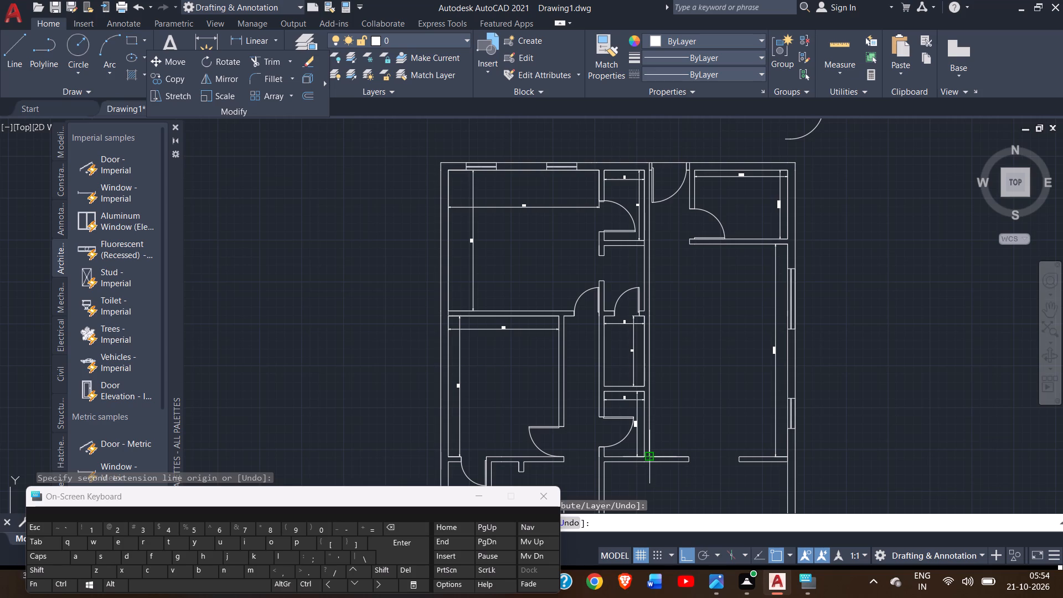
left_click(647, 453)
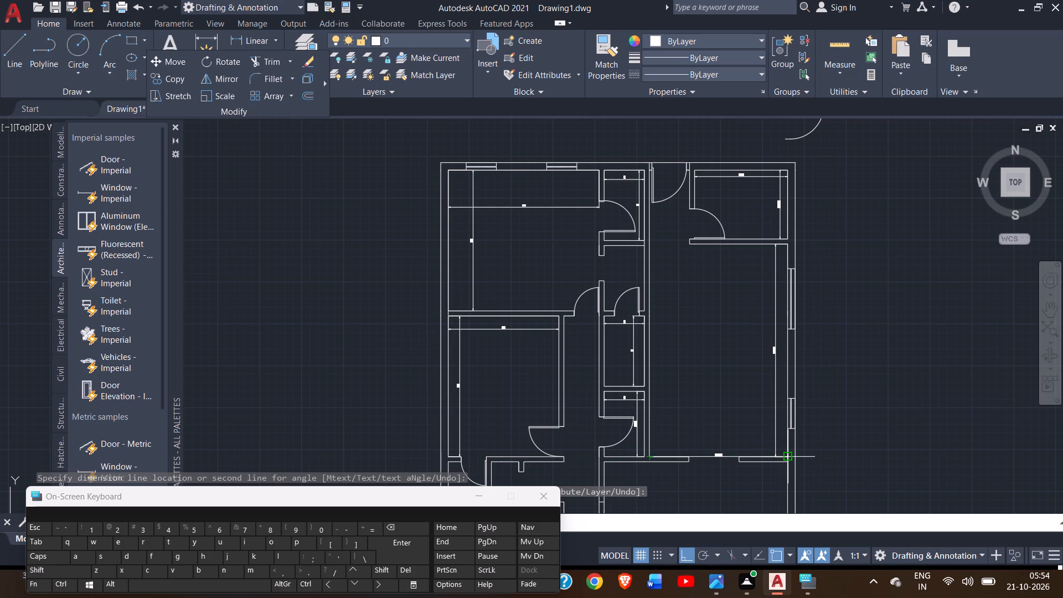
left_click_drag(786, 459, 784, 446)
left_click(784, 446)
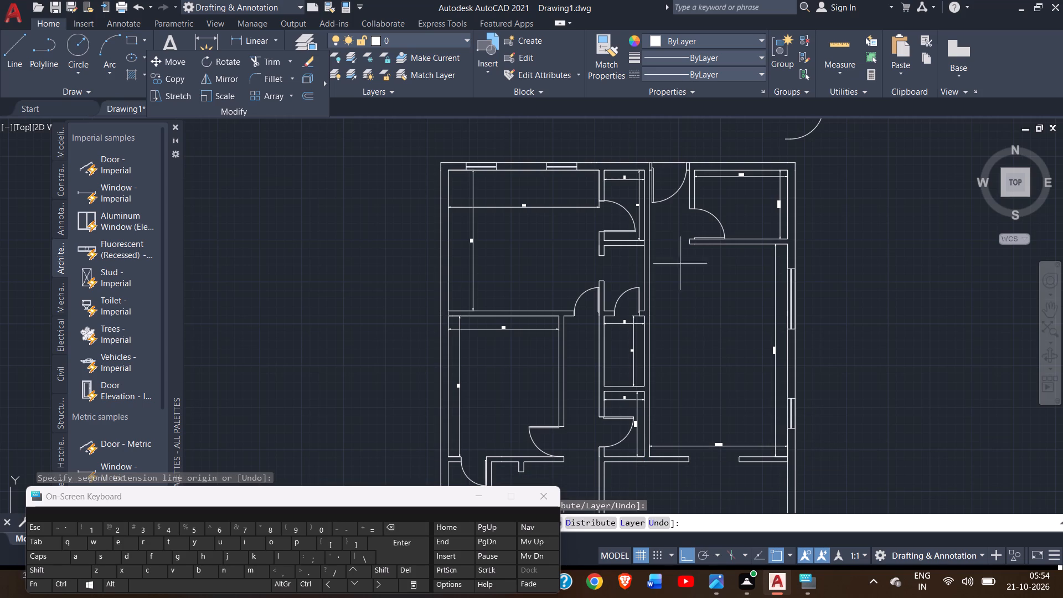
Dimension the width of the entrance door opening in the north exterior wall, placing the dimension line outside the wall.
left_click_drag(651, 163, 685, 161)
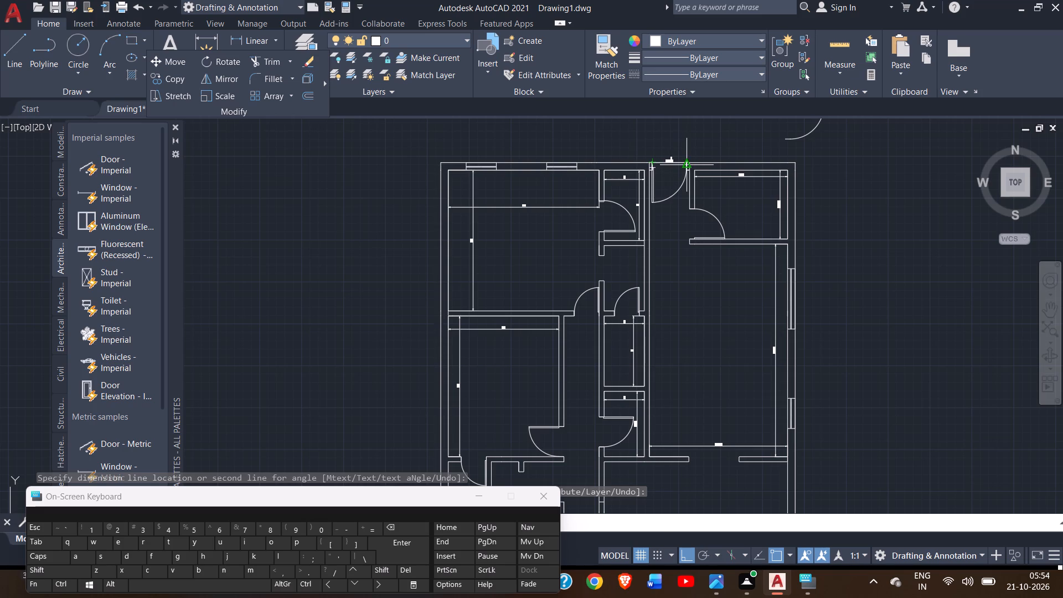
left_click_drag(685, 161, 685, 160)
scroll(685, 160, "up", 2, "ctrl")
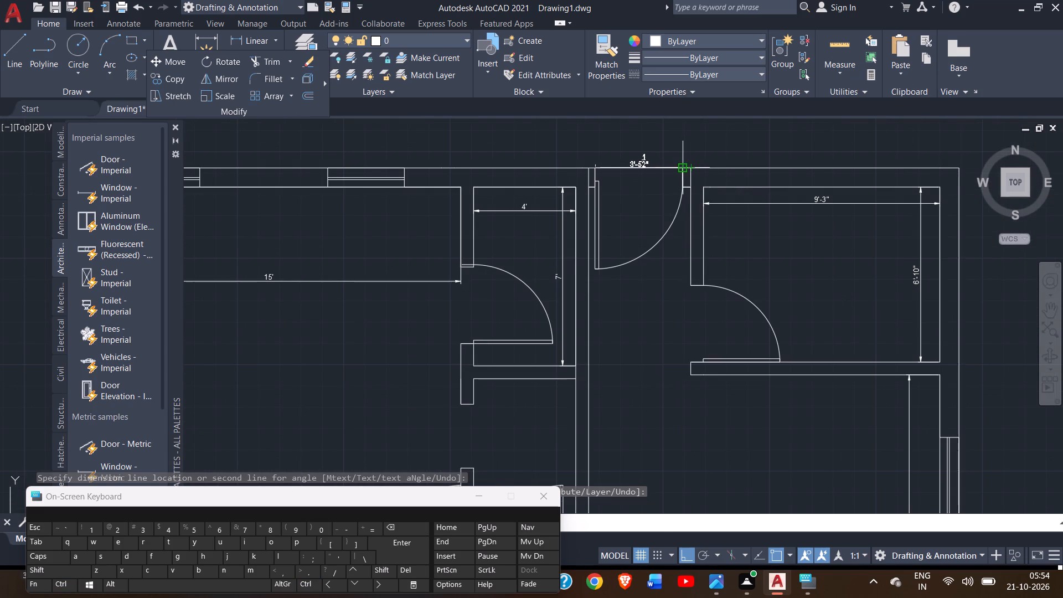
left_click_drag(682, 169, 683, 149)
left_click(683, 149)
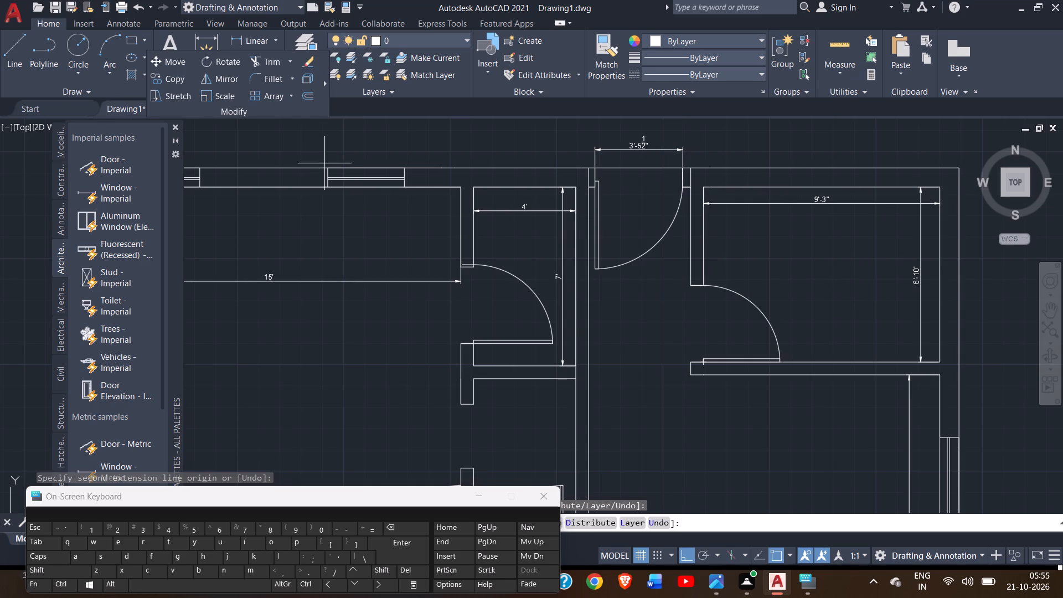
Dimension the widths of both windows in the north exterior wall, placing the dimension lines outside the wall.
left_click_drag(327, 168, 406, 166)
left_click_drag(406, 166, 407, 156)
left_click(407, 156)
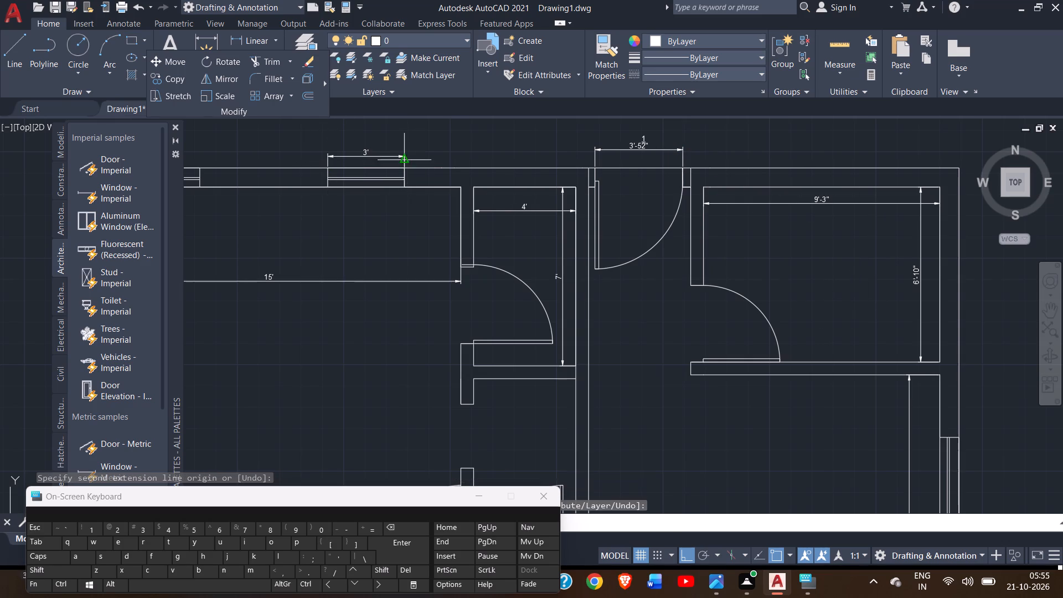
scroll(261, 182, "down", 2, "ctrl")
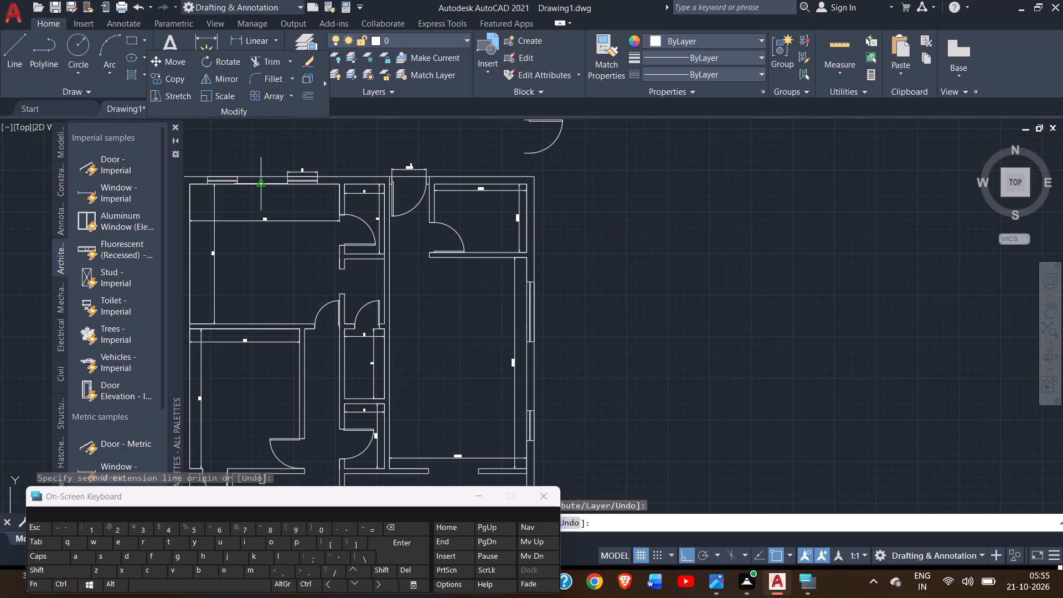
scroll(196, 156, "up", 2, "ctrl")
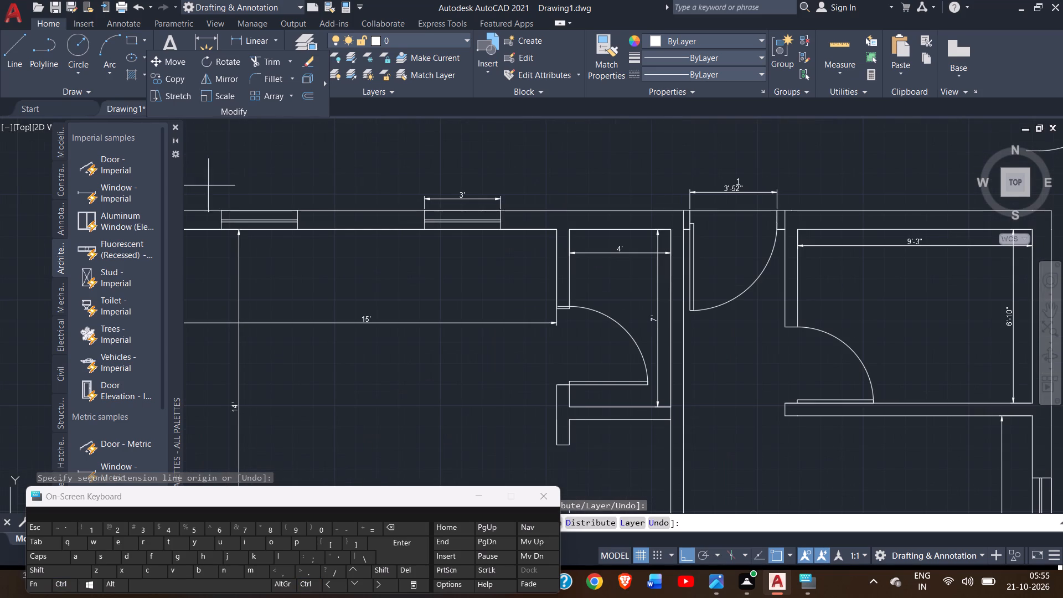
left_click_drag(220, 212, 291, 220)
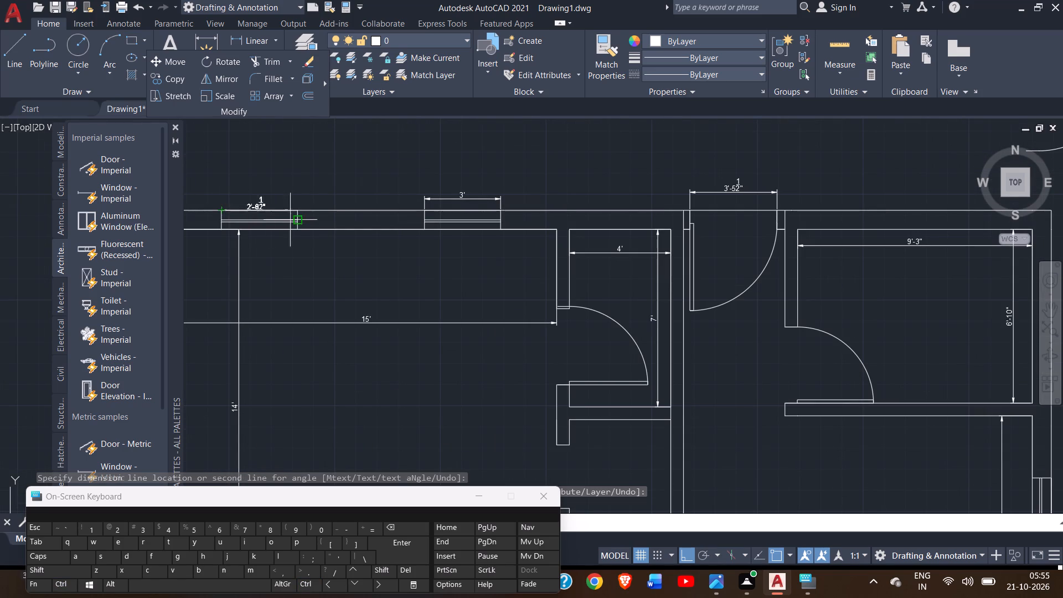
left_click_drag(291, 220, 297, 210)
left_click_drag(297, 210, 298, 195)
left_click(298, 195)
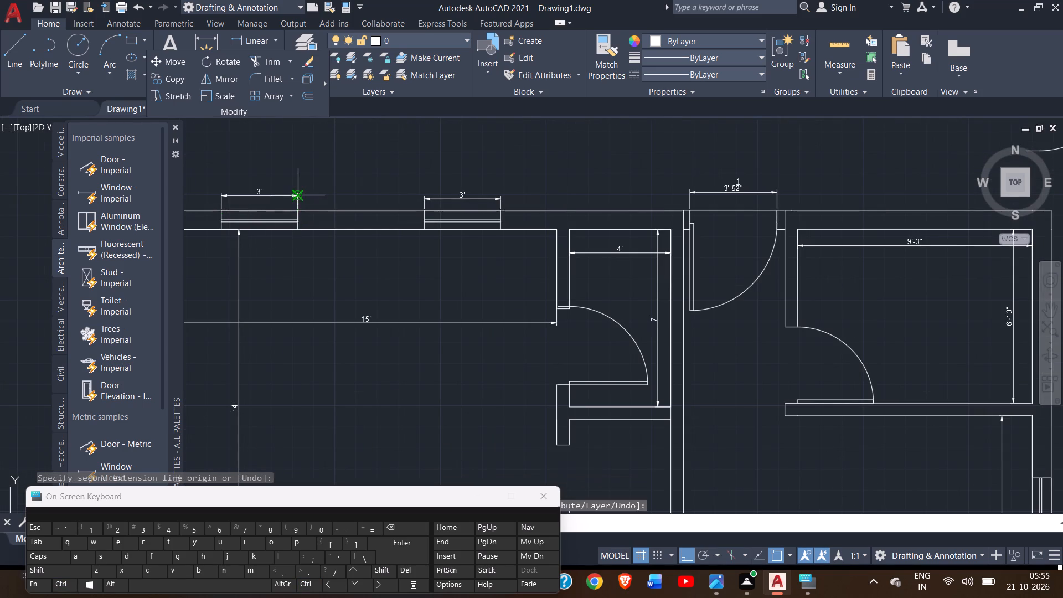
Dimension the widths of both windows in the east exterior wall, placing the dimension lines outside the wall.
scroll(274, 230, "down", 2, "ctrl")
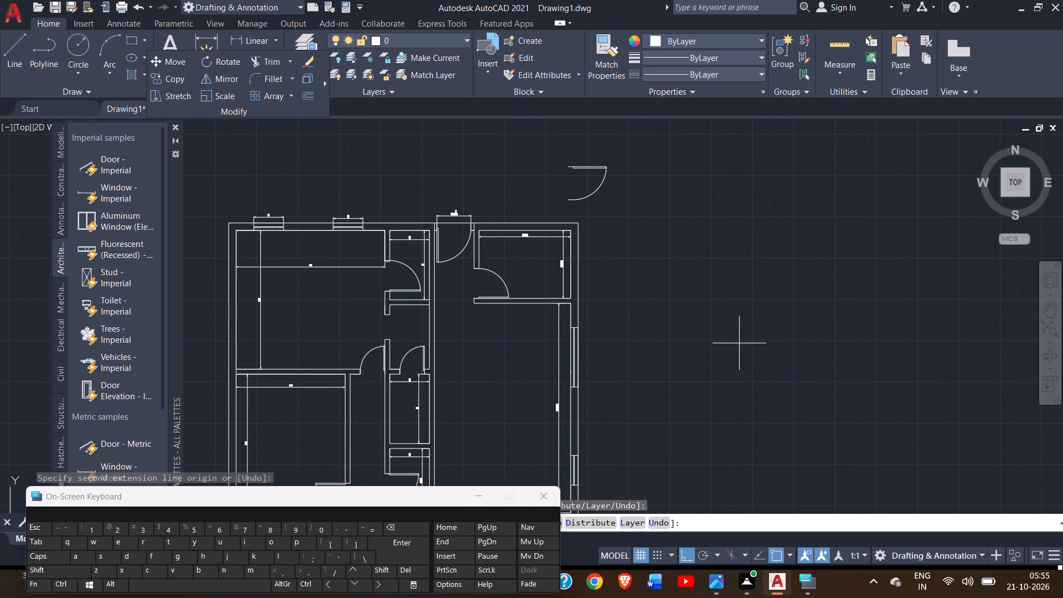
left_click(1050, 316)
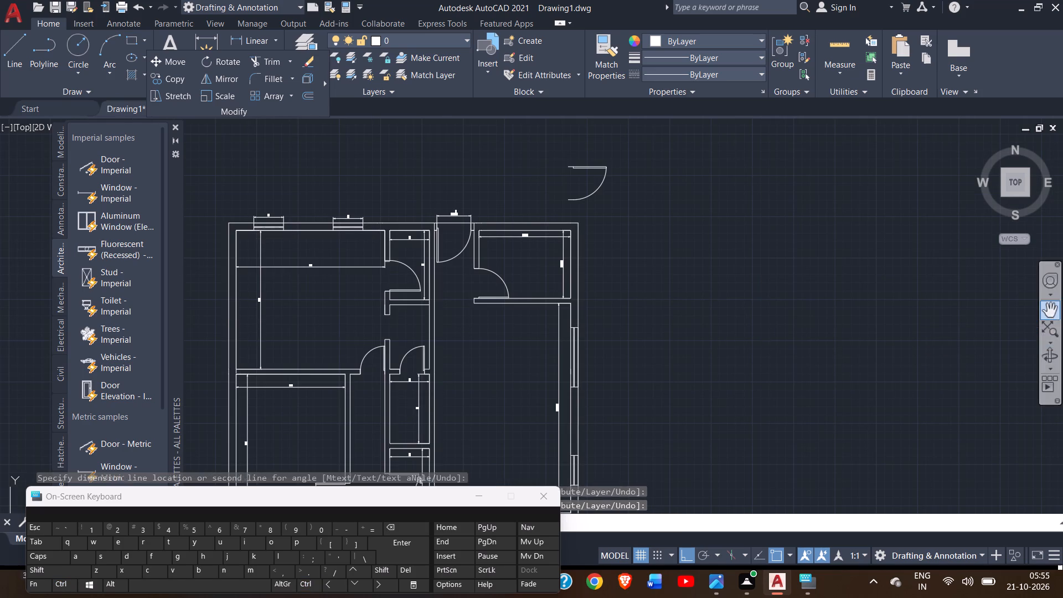
left_click_drag(777, 369, 830, 199)
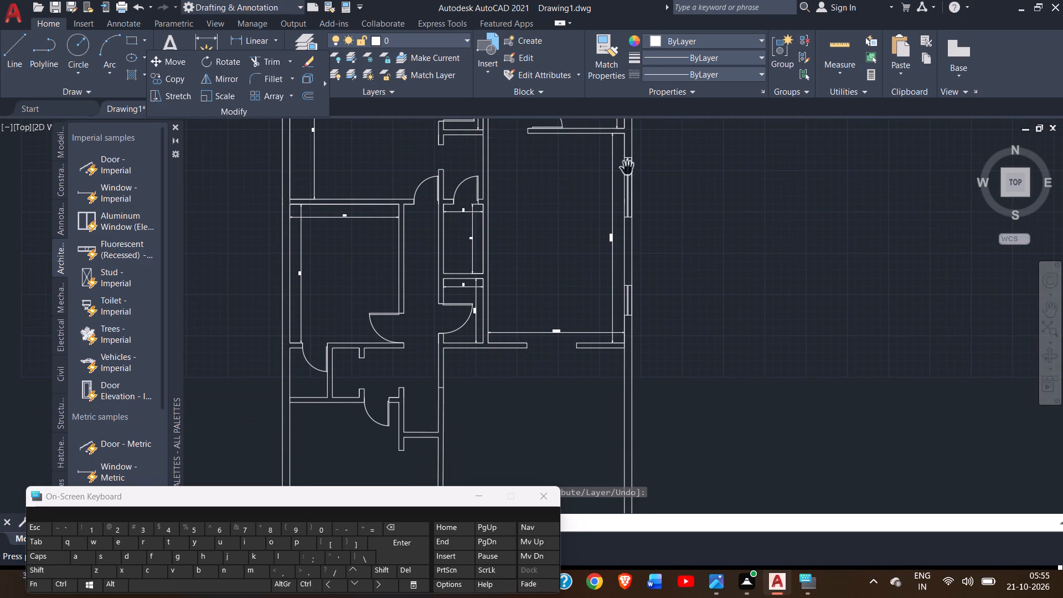
left_click(210, 33)
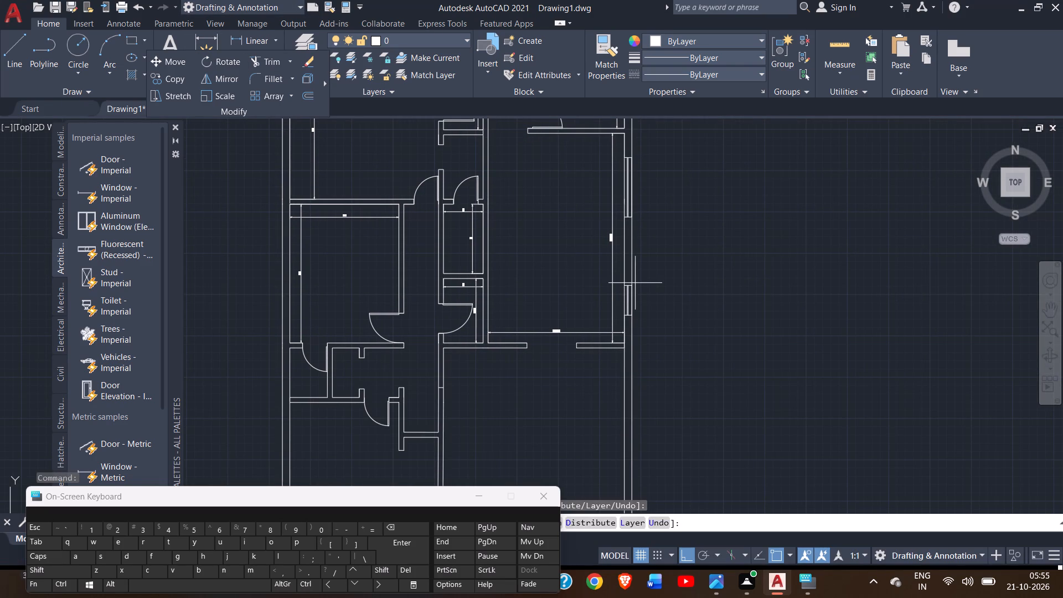
left_click_drag(630, 286, 633, 300)
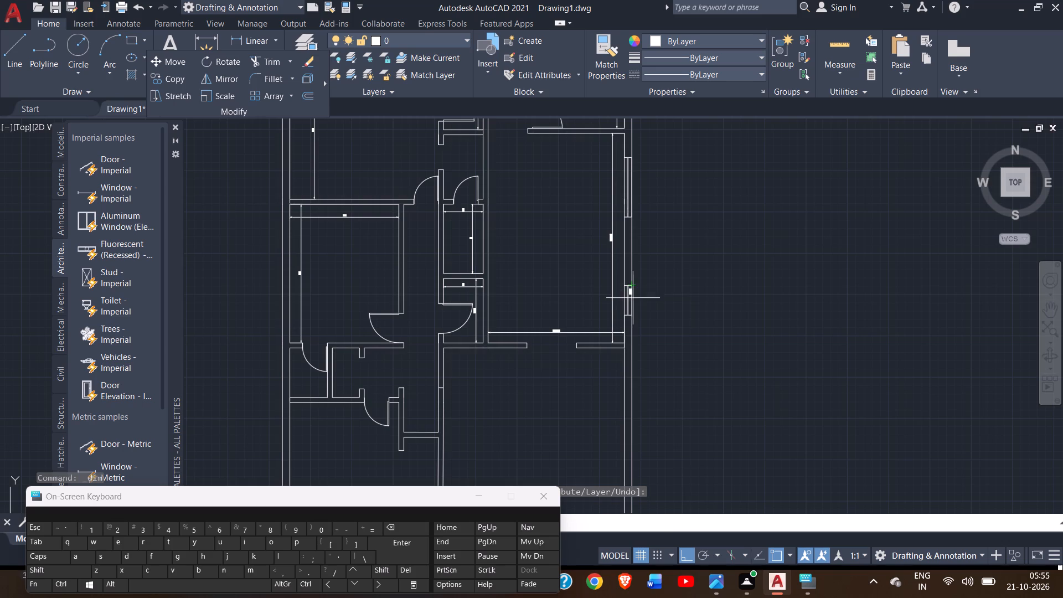
left_click_drag(633, 300, 633, 313)
left_click_drag(633, 313, 648, 318)
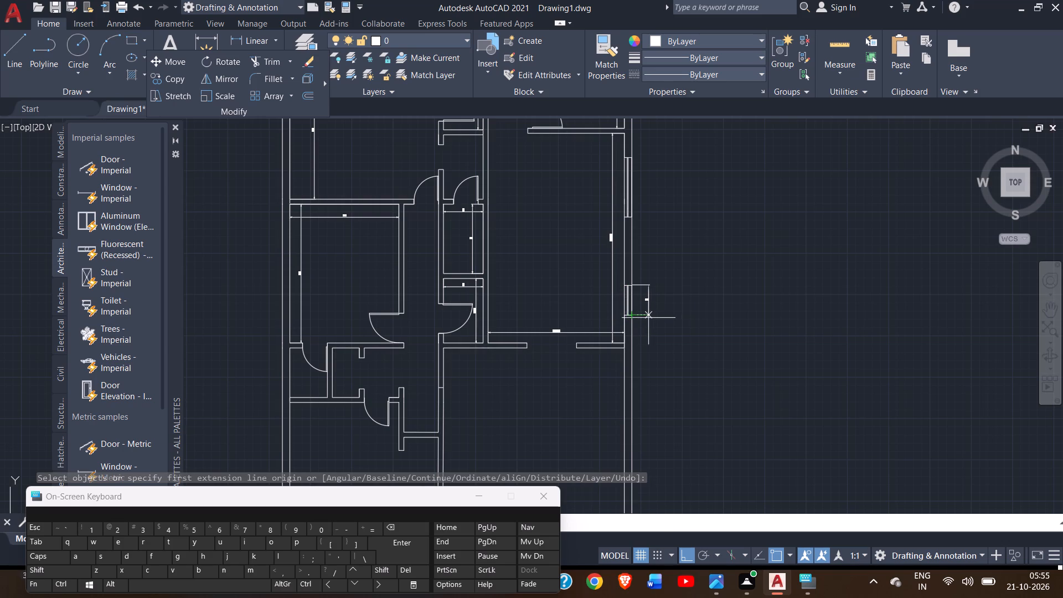
left_click_drag(648, 318, 644, 318)
left_click(644, 318)
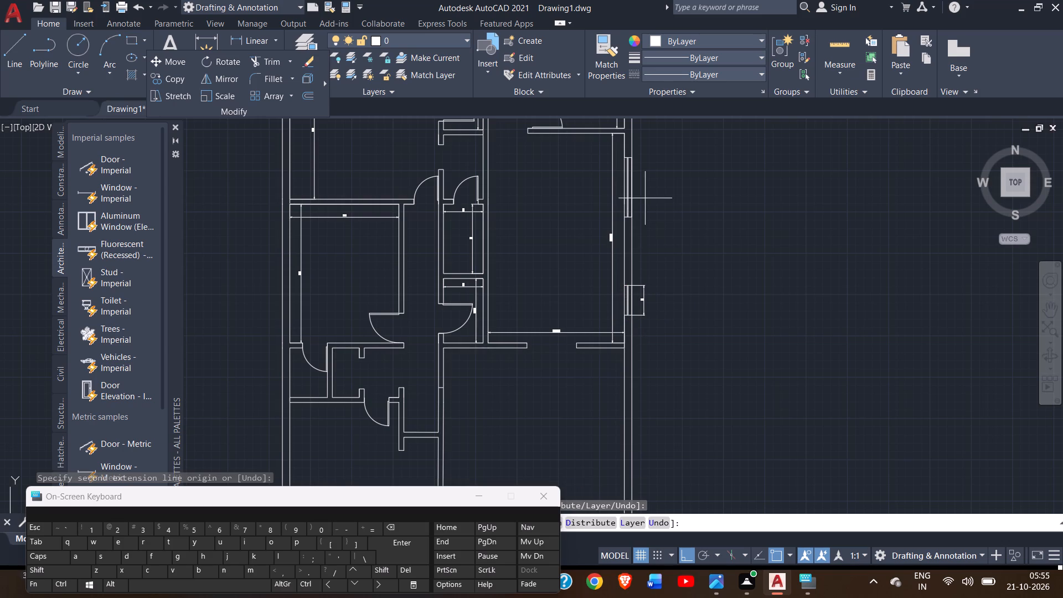
left_click_drag(633, 160, 636, 208)
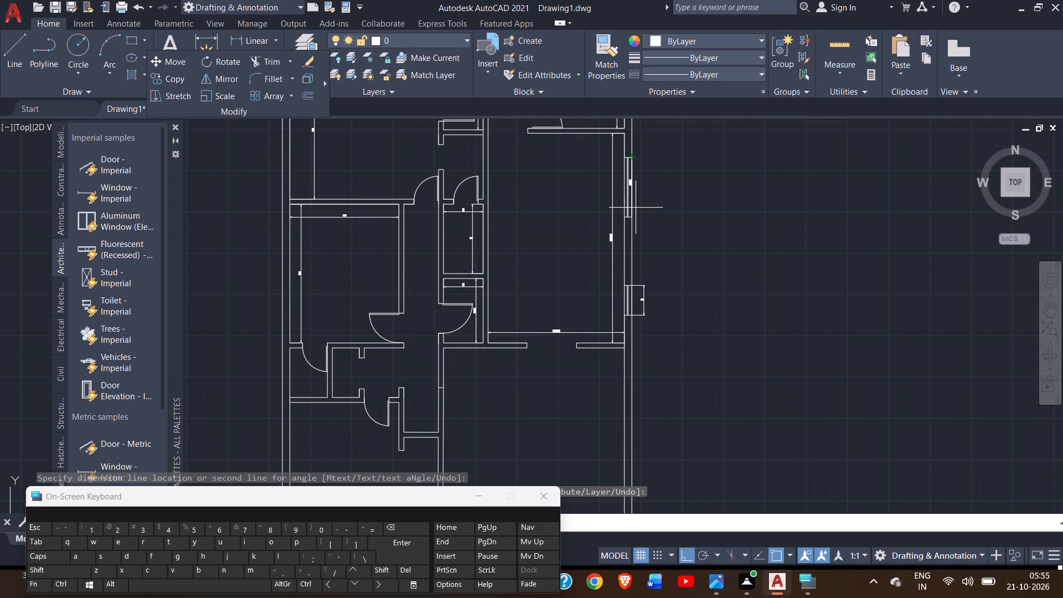
left_click_drag(636, 208, 630, 217)
left_click(630, 217)
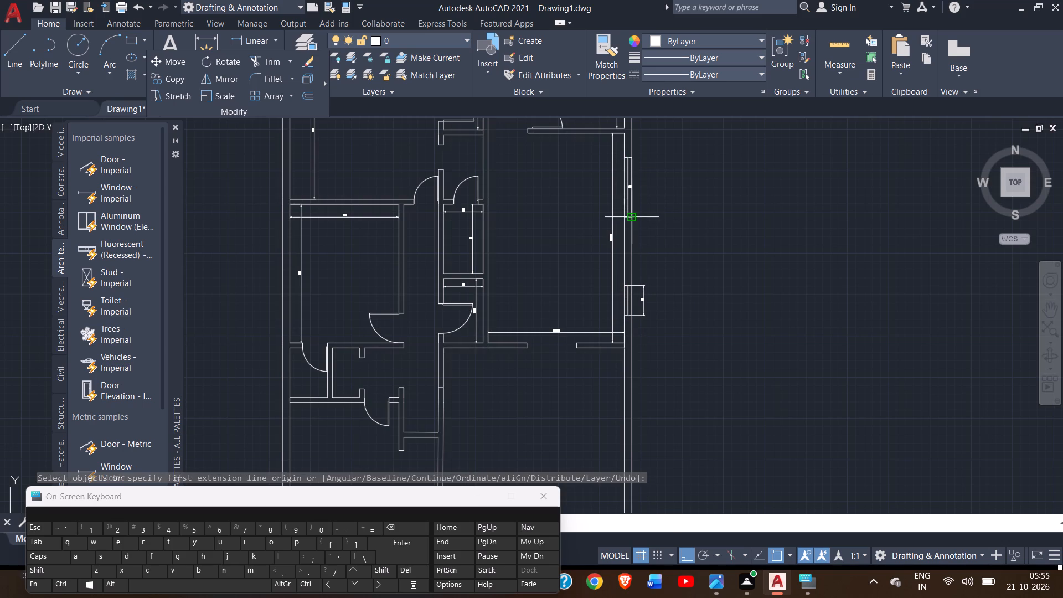
left_click(642, 218)
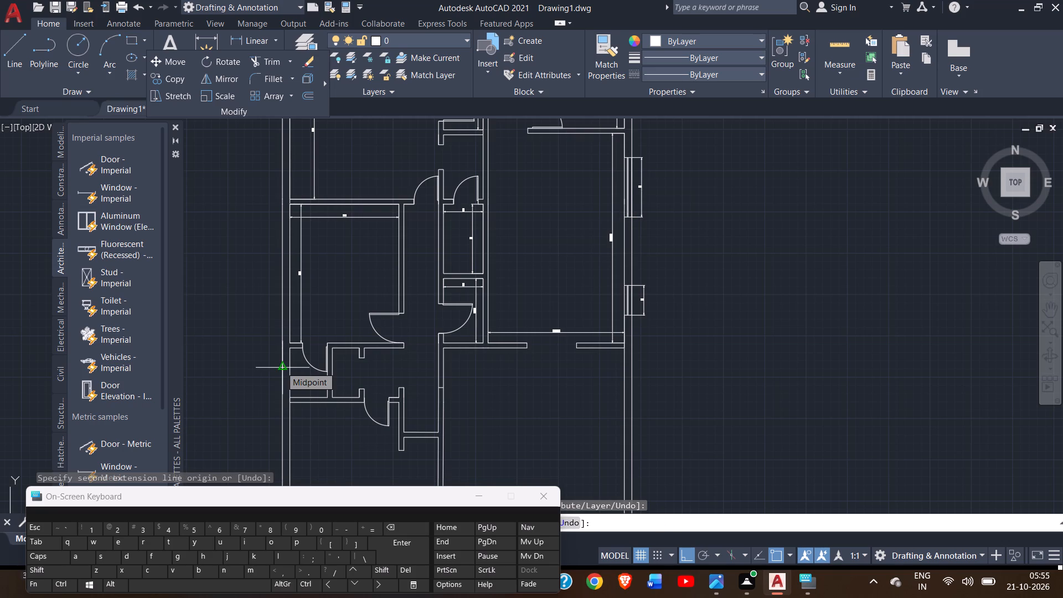
Dimension the width and depth of the small closet against the west exterior wall, south of the middle west room, with both lines inside it.
scroll(266, 370, "up", 1, "ctrl")
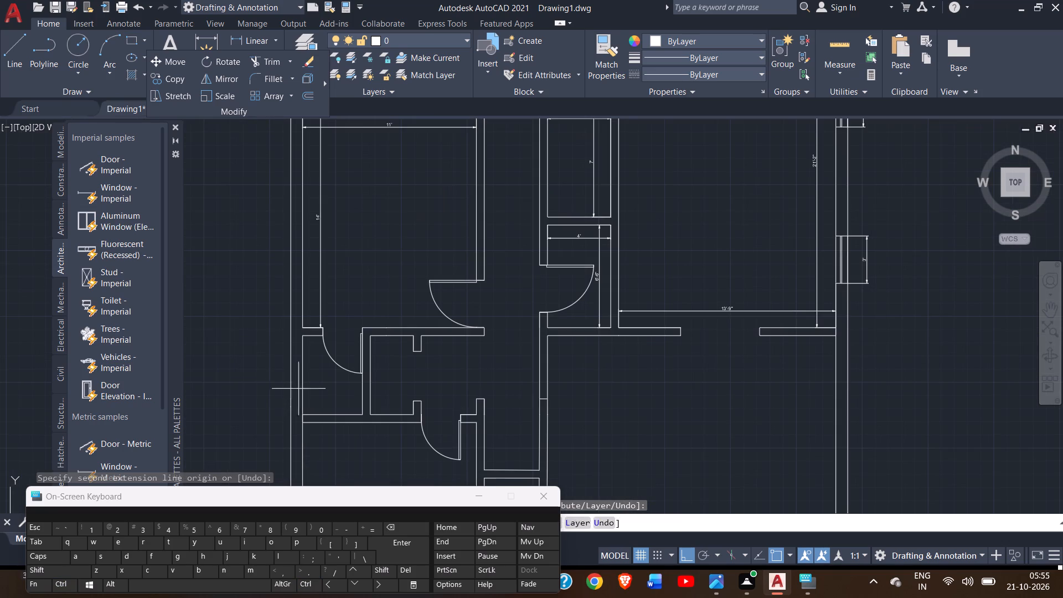
left_click(302, 413)
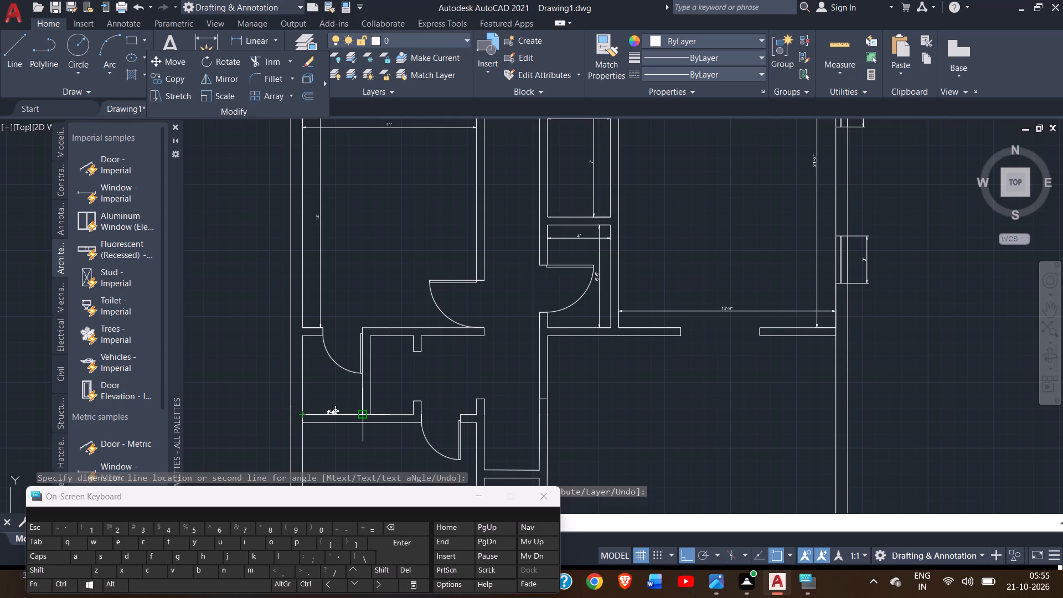
left_click_drag(363, 417, 359, 403)
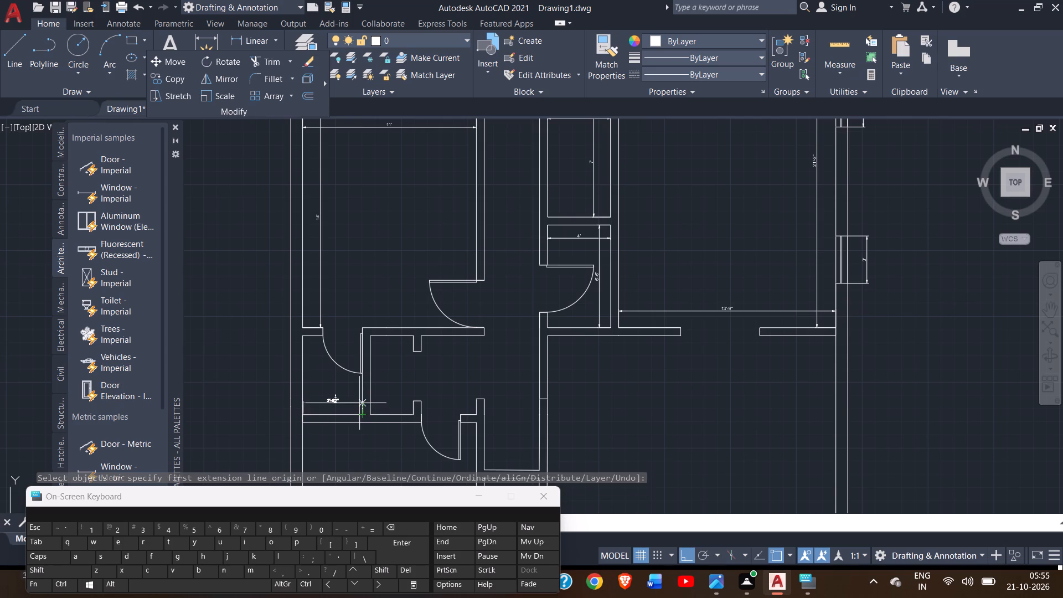
left_click(359, 403)
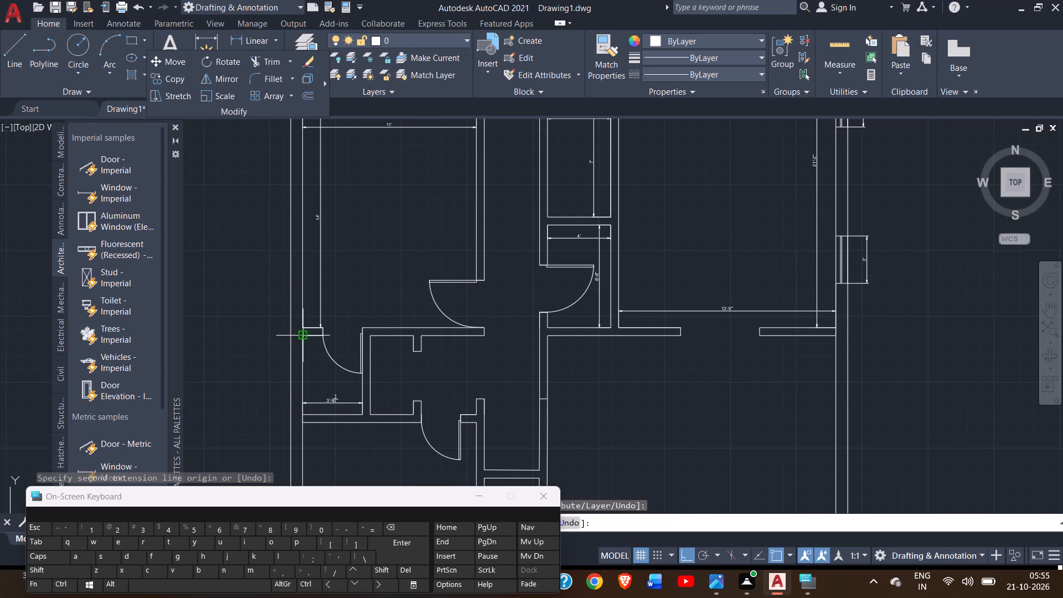
left_click_drag(302, 335, 302, 417)
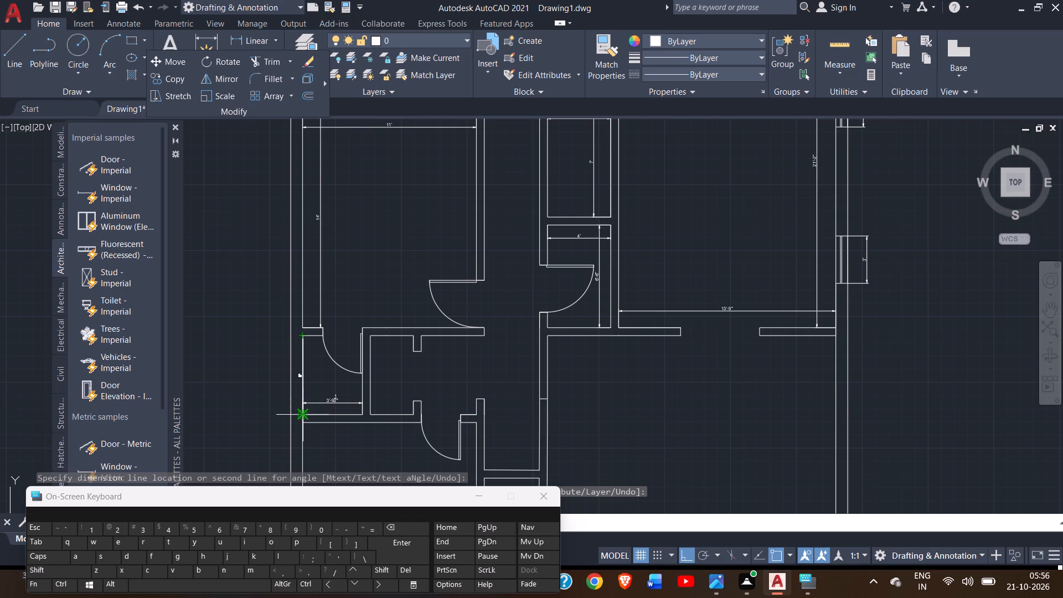
left_click_drag(302, 417, 314, 417)
left_click(314, 417)
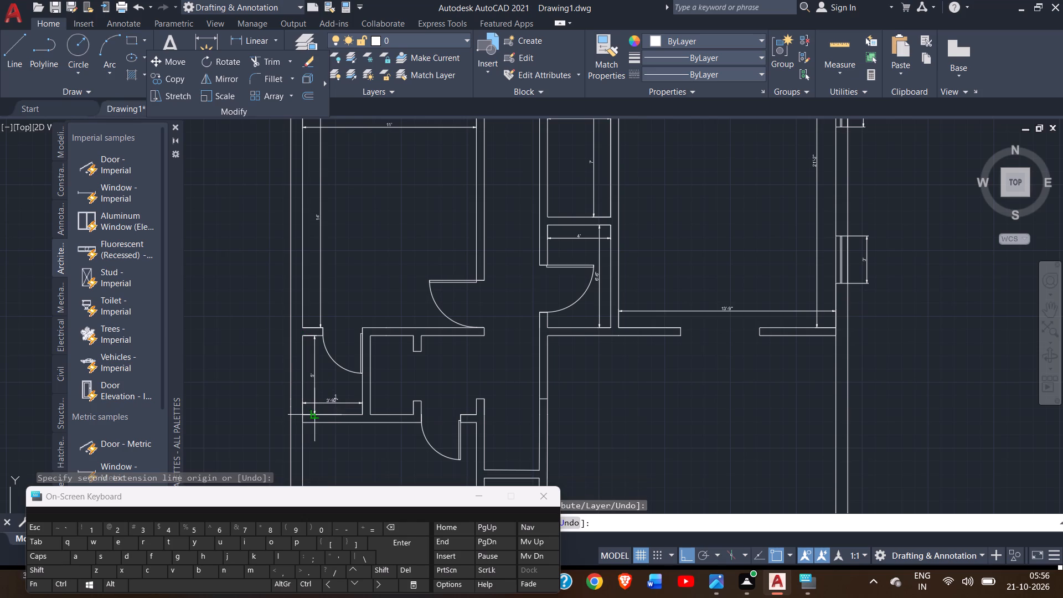
Dimension the width and depth of the adjoining closet just east of it, placing both dimension lines inside the closet.
left_click(415, 417)
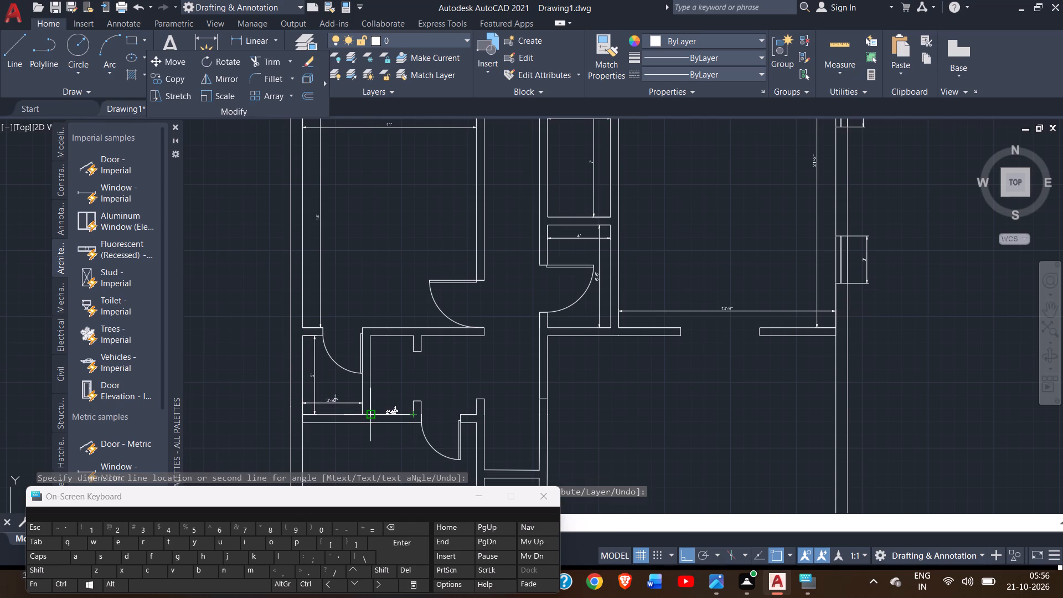
left_click_drag(370, 417, 373, 397)
left_click(373, 397)
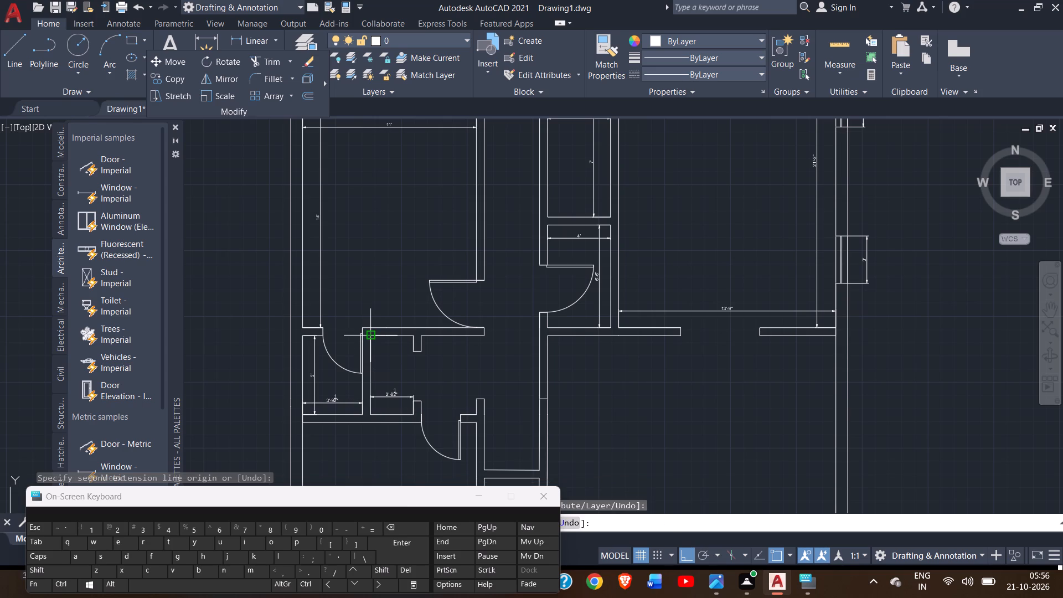
left_click(370, 336)
left_click_drag(371, 418, 378, 415)
left_click(378, 415)
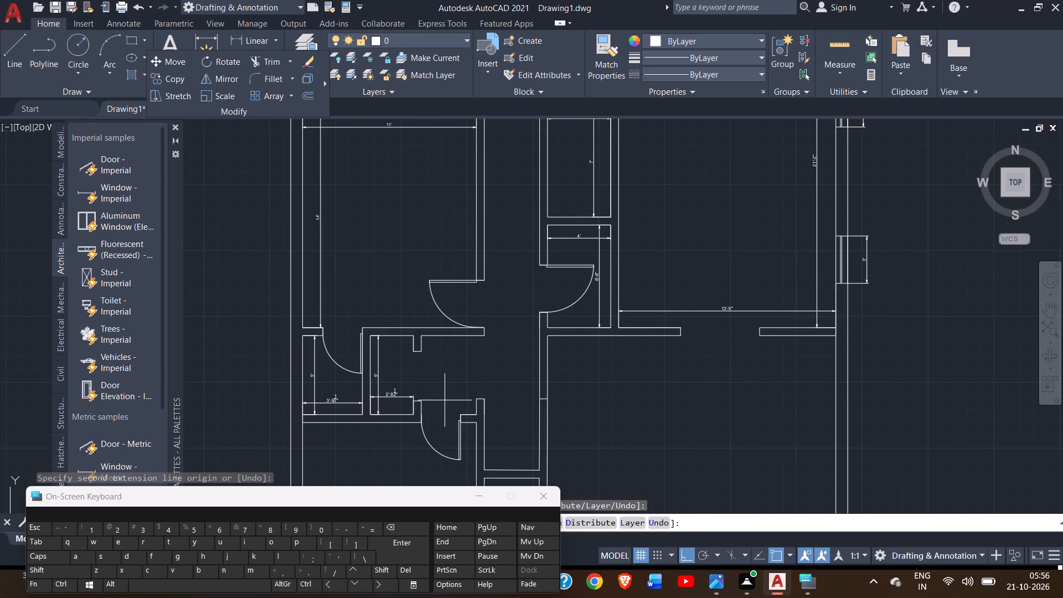
Dimension the width and depth of the southwest corner room, placing the lines inside it near its north and west walls.
scroll(460, 399, "down", 2, "ctrl")
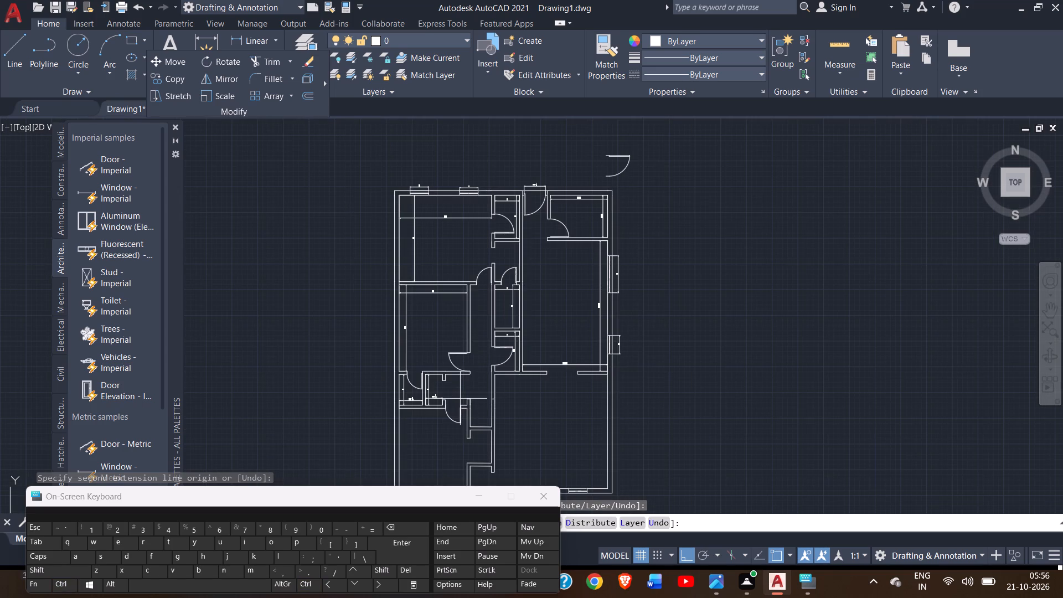
left_click(398, 409)
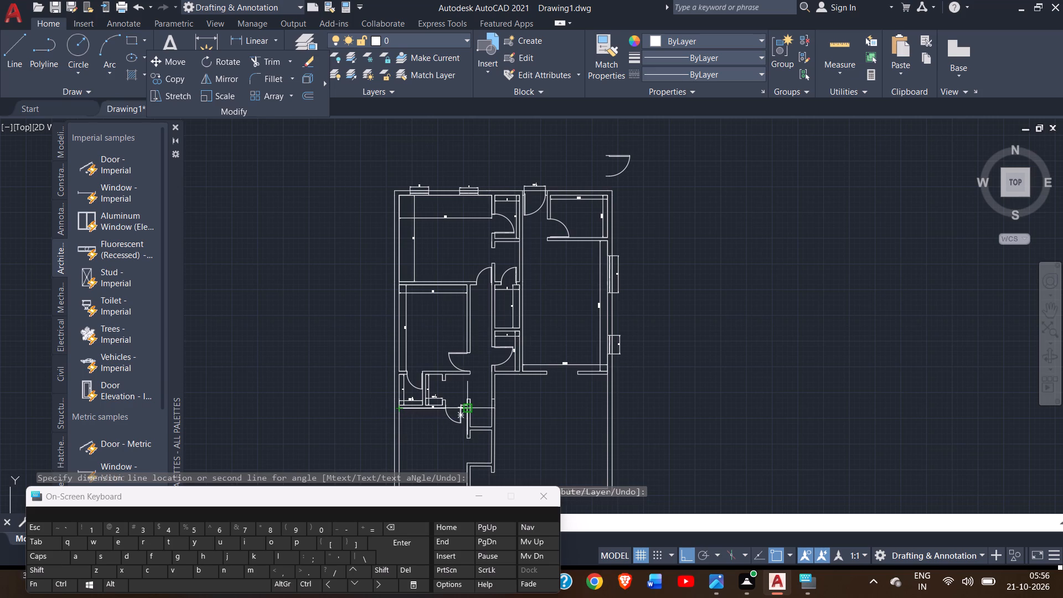
left_click(466, 405)
left_click(466, 424)
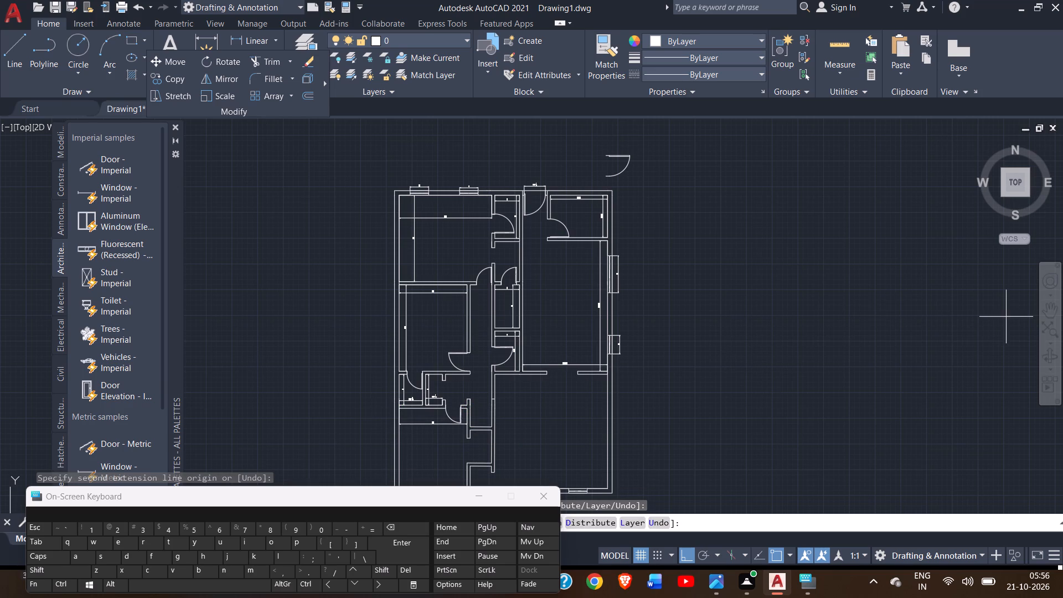
left_click(1052, 312)
left_click_drag(771, 319, 837, 224)
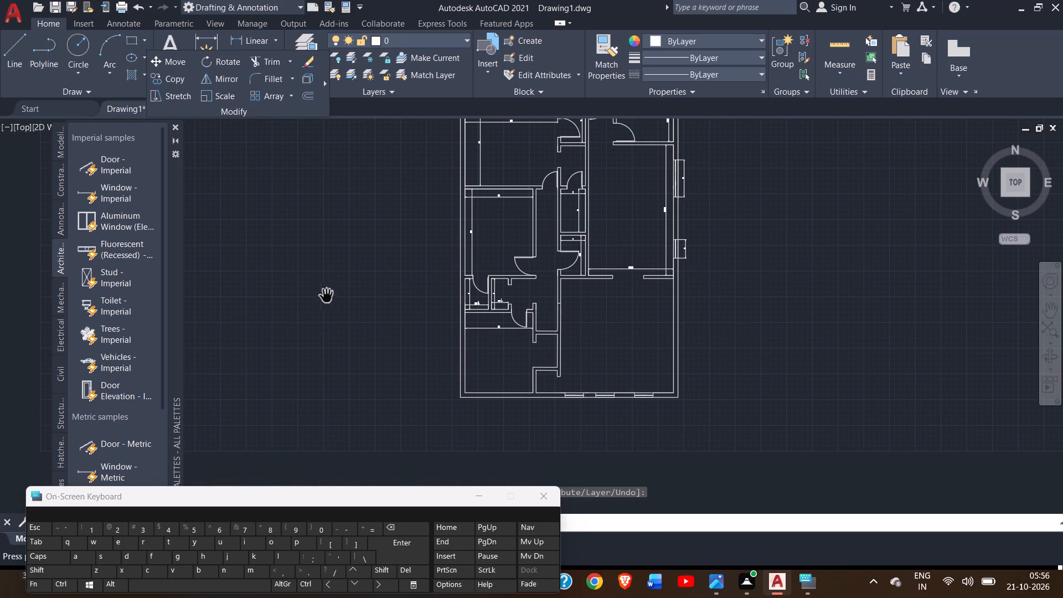
left_click(215, 49)
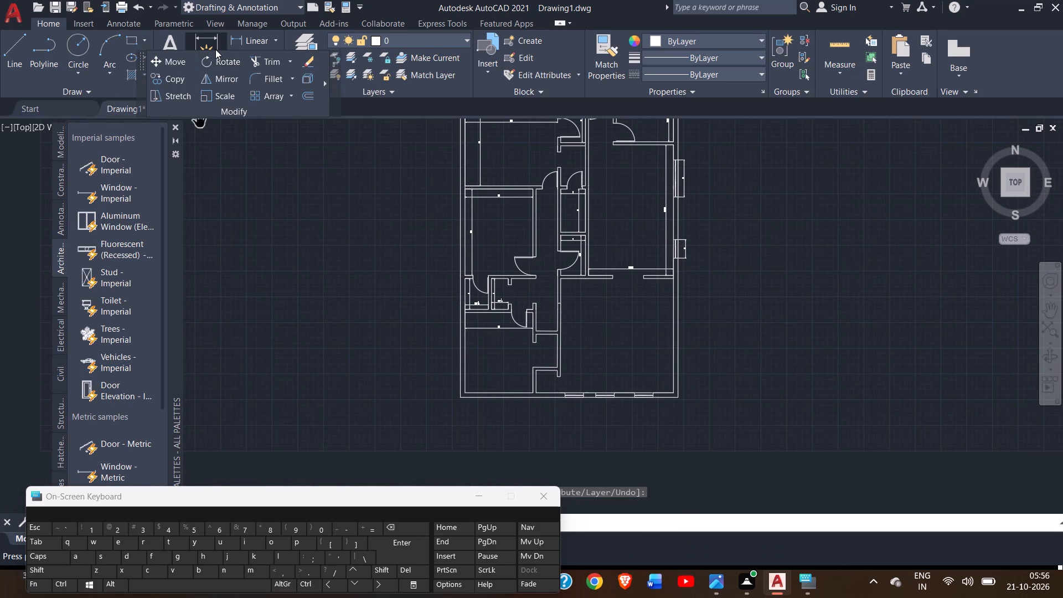
left_click(468, 311)
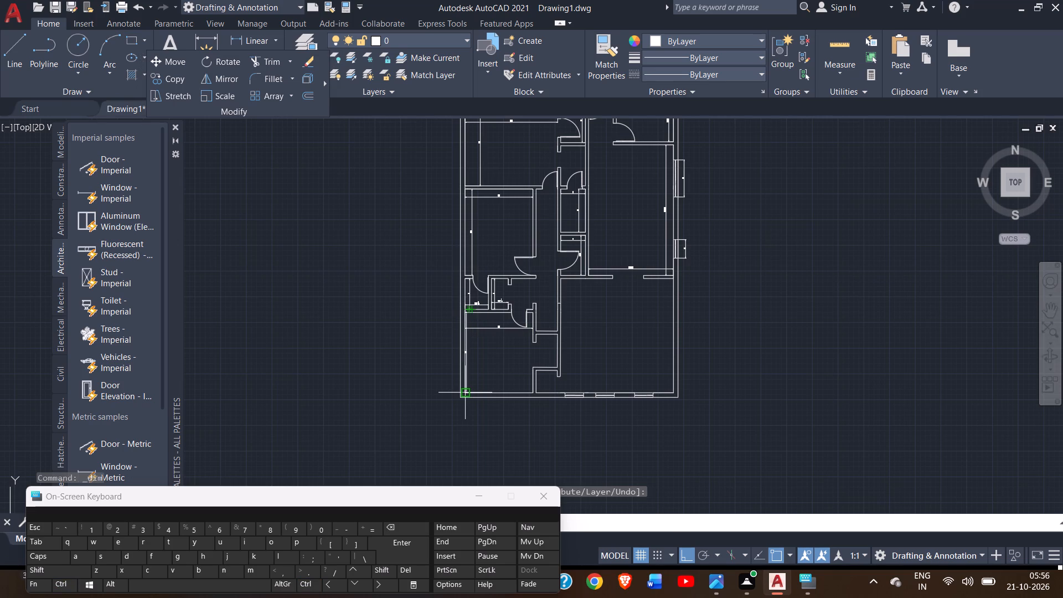
left_click_drag(464, 391, 476, 392)
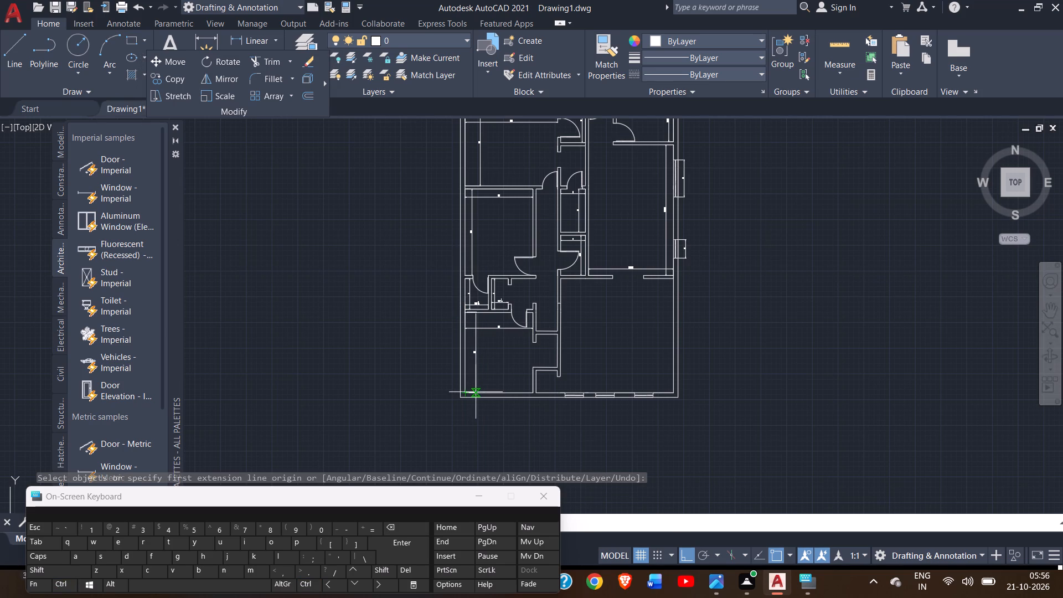
left_click(476, 392)
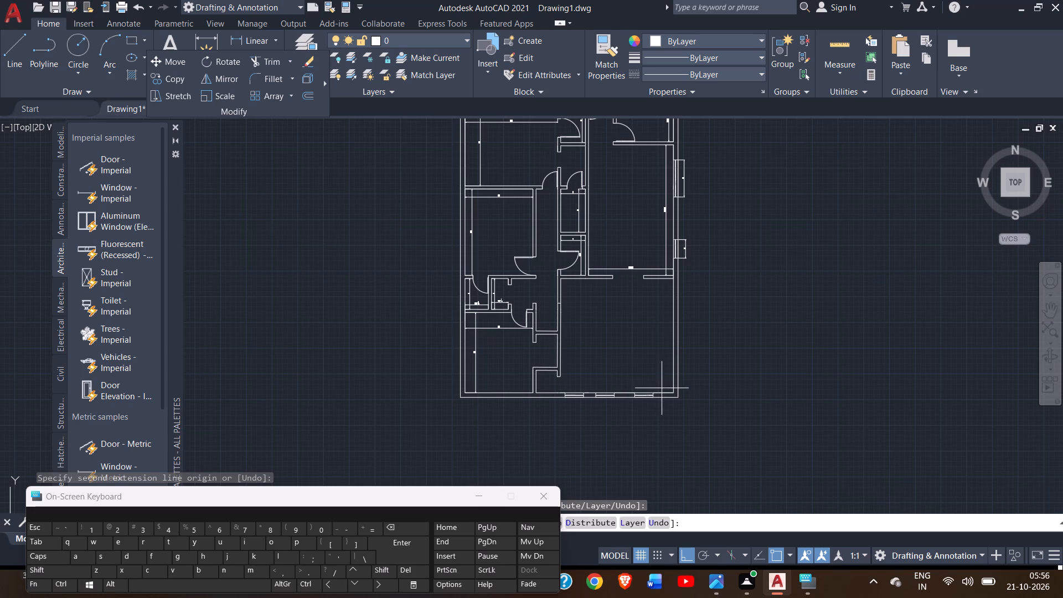
Dimension the depth and width of the large southeast room, placing the lines inside it near its east and north walls.
left_click(674, 393)
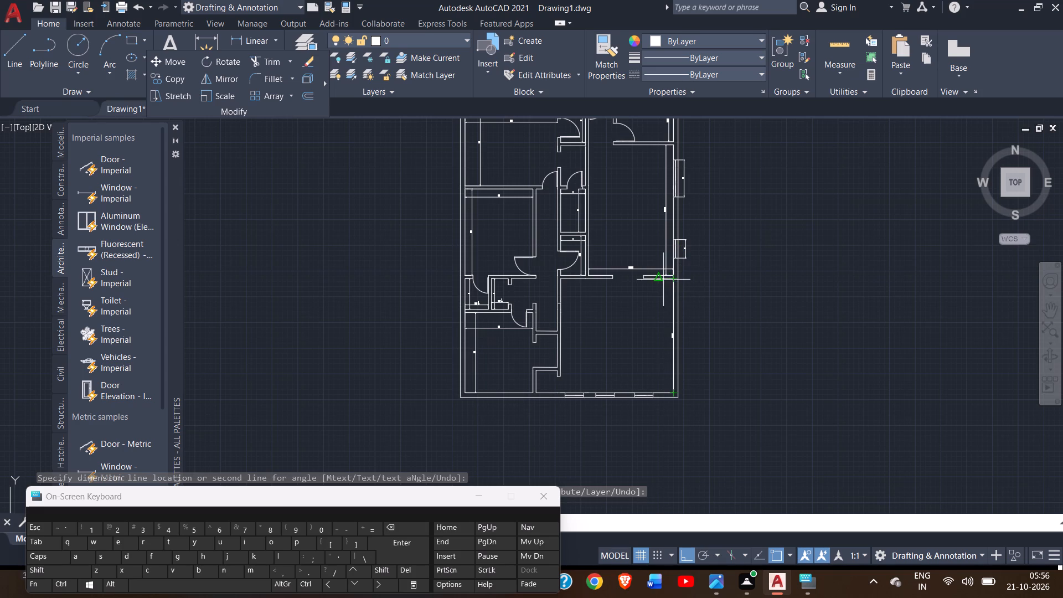
left_click_drag(676, 280, 663, 280)
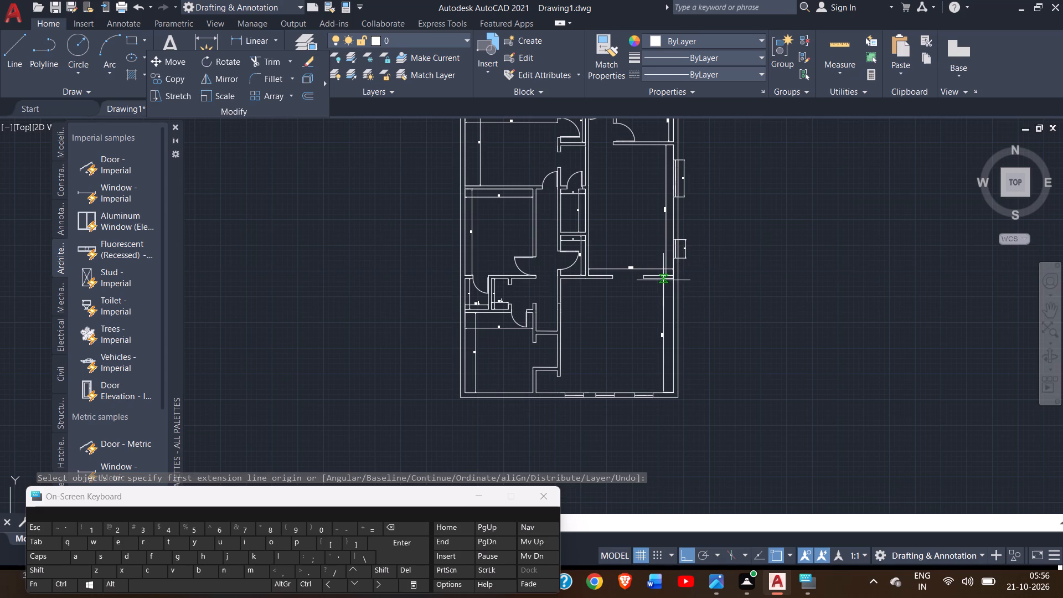
left_click_drag(663, 280, 661, 280)
left_click(661, 280)
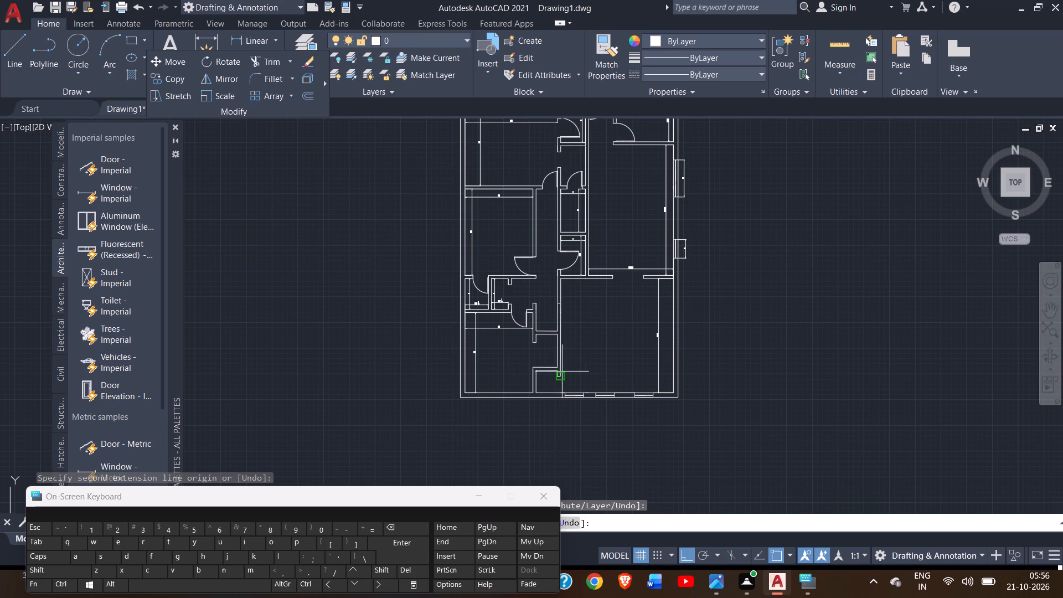
left_click(560, 278)
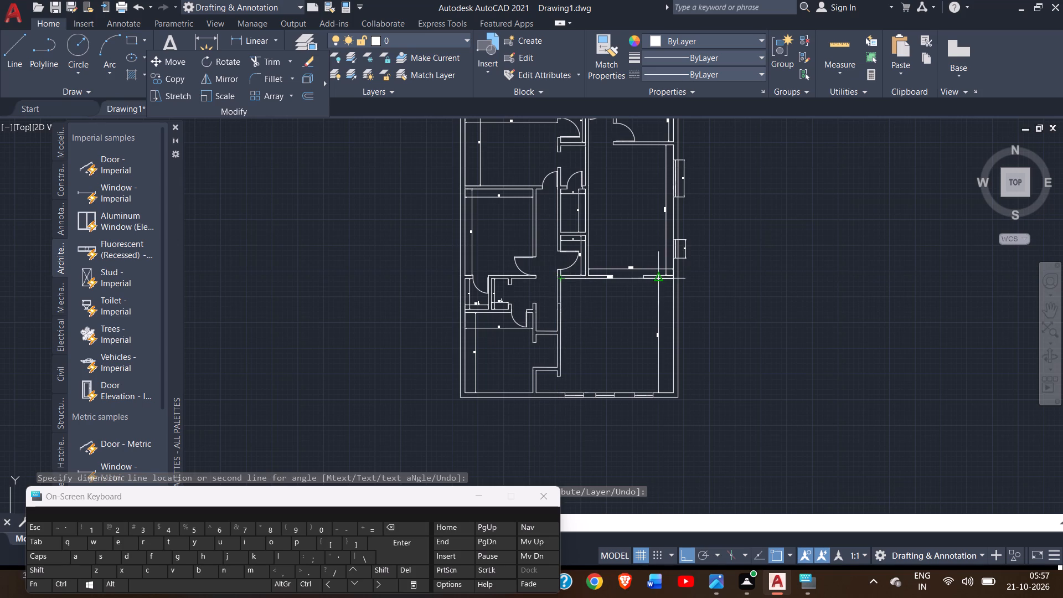
left_click(677, 283)
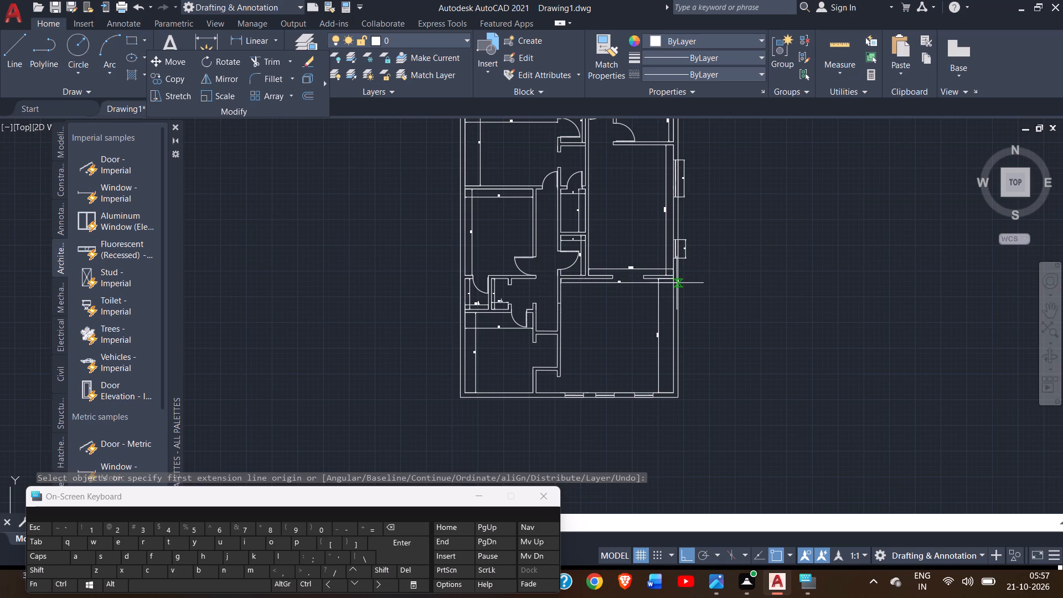
left_click(677, 296)
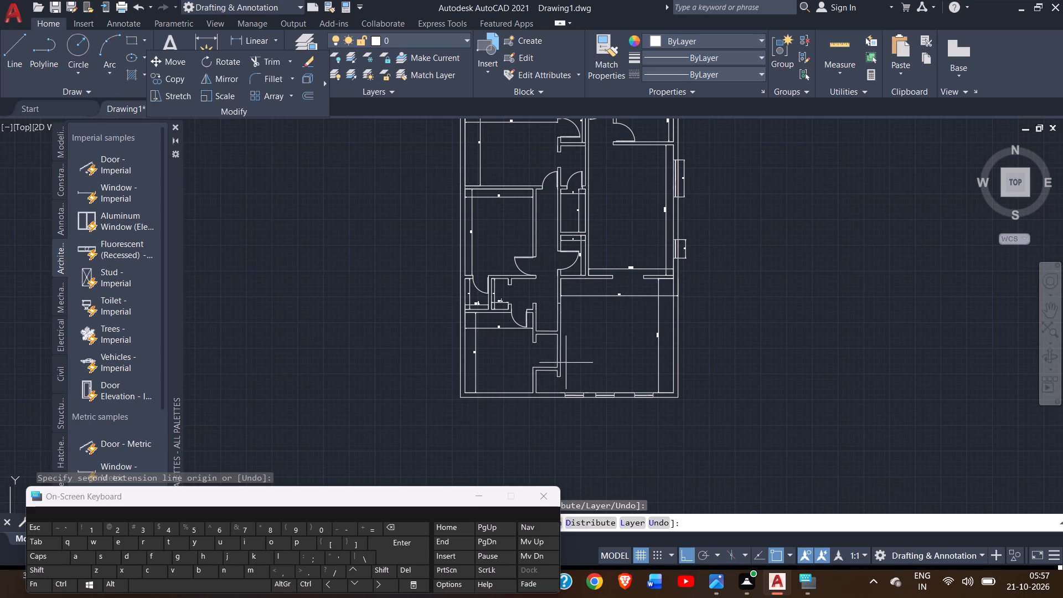
Dimension the width and depth of the small recess at the southwest corner of the large southeast room, placing both lines inside it.
scroll(551, 367, "up", 3, "ctrl")
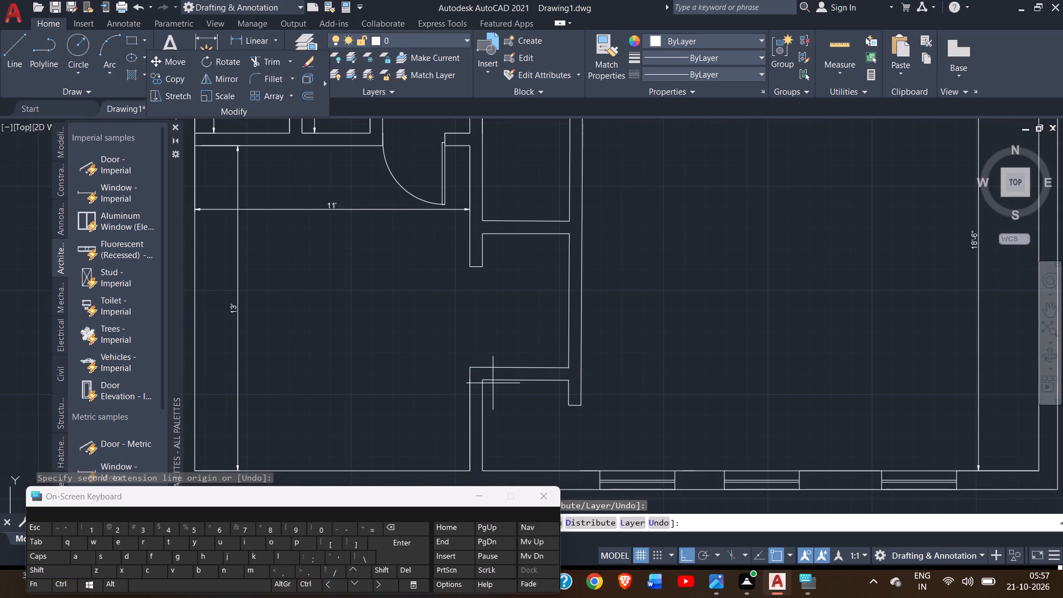
left_click_drag(484, 381, 557, 383)
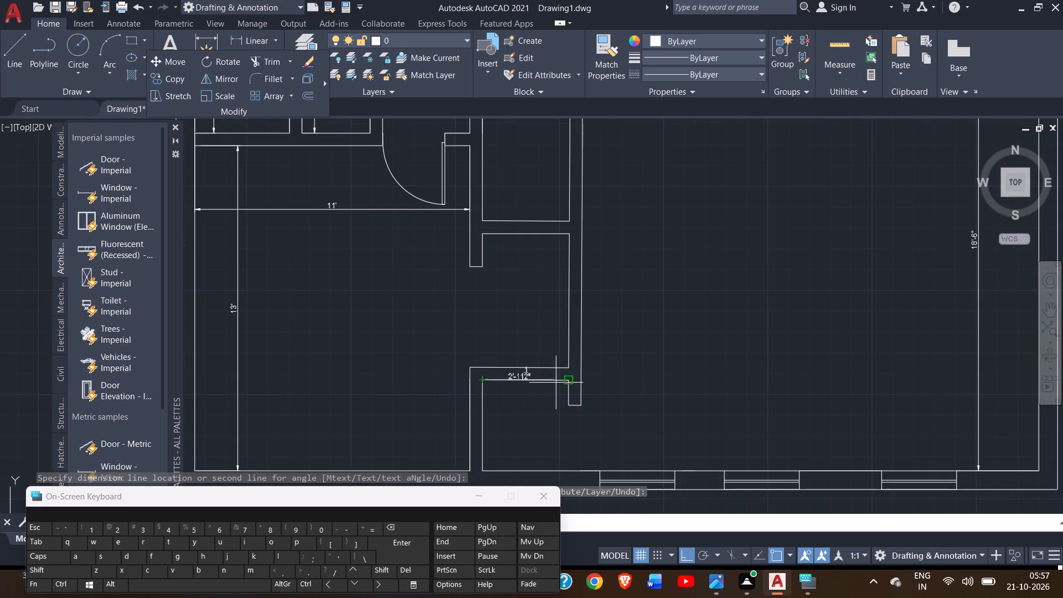
left_click_drag(557, 383, 567, 383)
left_click(567, 383)
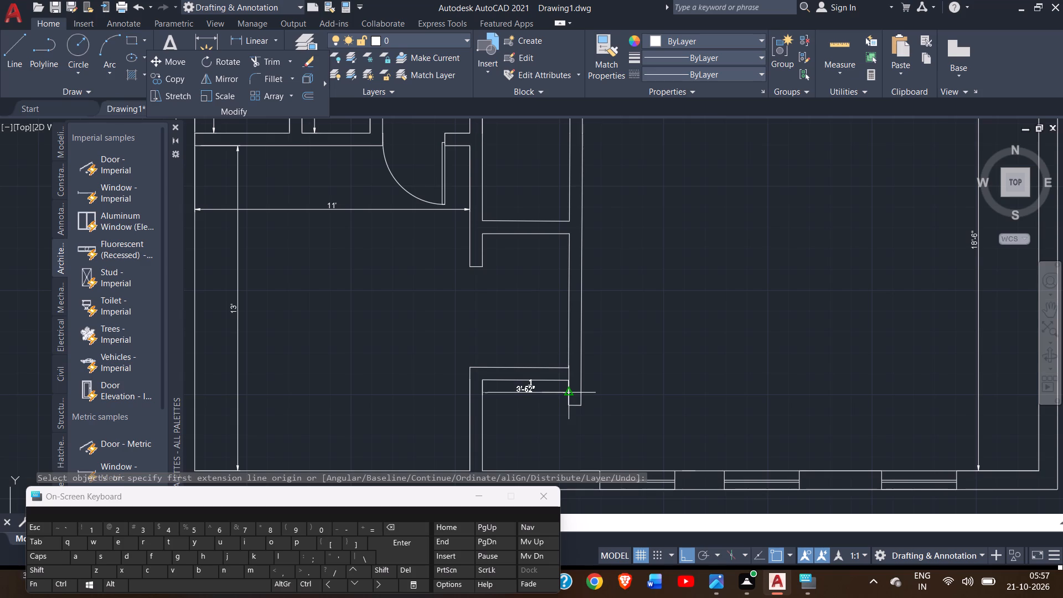
left_click(566, 399)
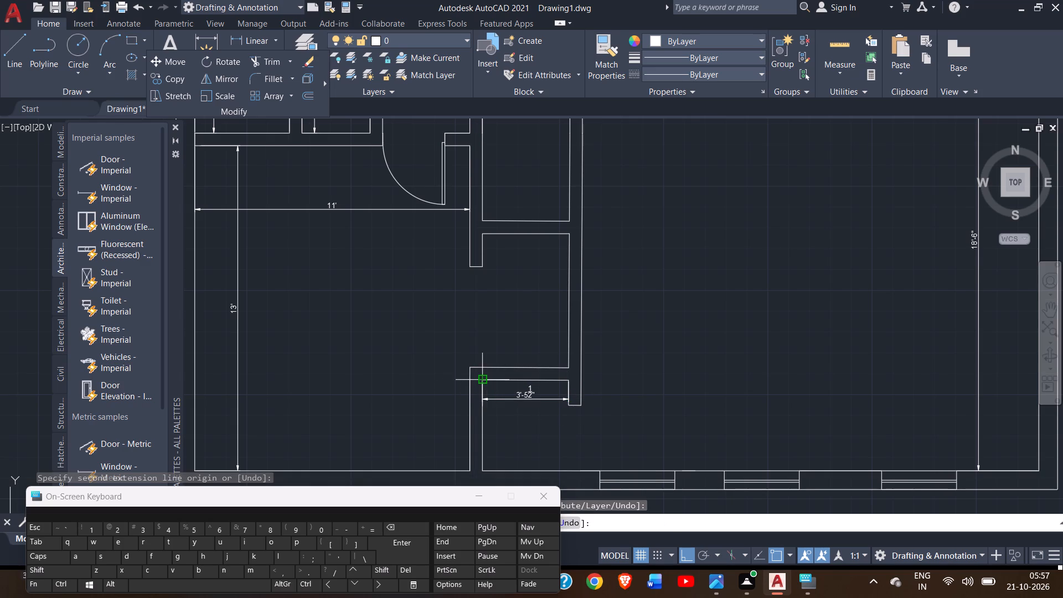
left_click_drag(486, 382, 482, 475)
left_click_drag(482, 475, 486, 468)
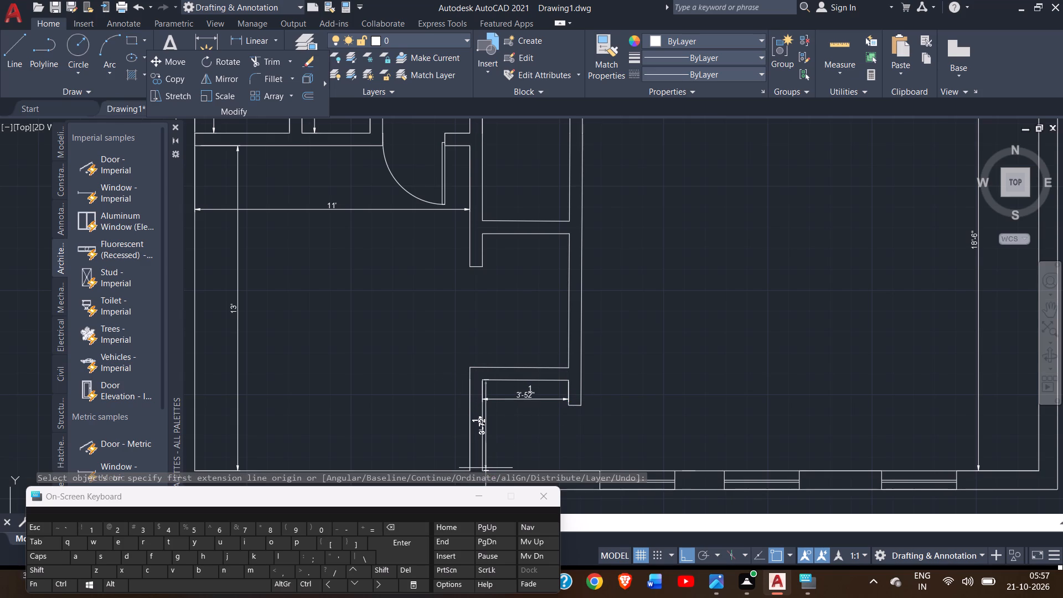
left_click_drag(486, 468, 496, 468)
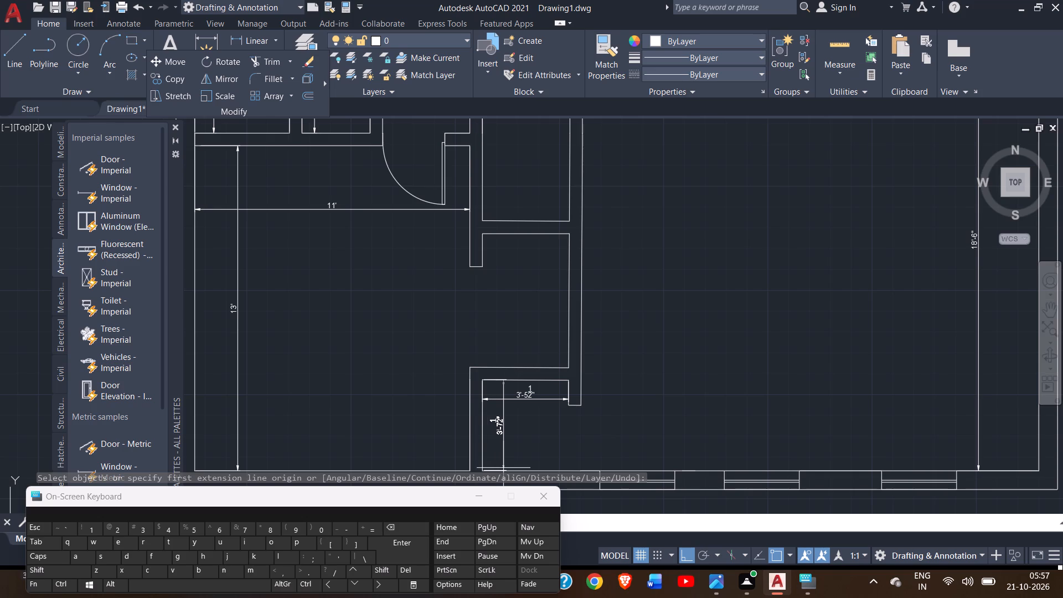
left_click(503, 468)
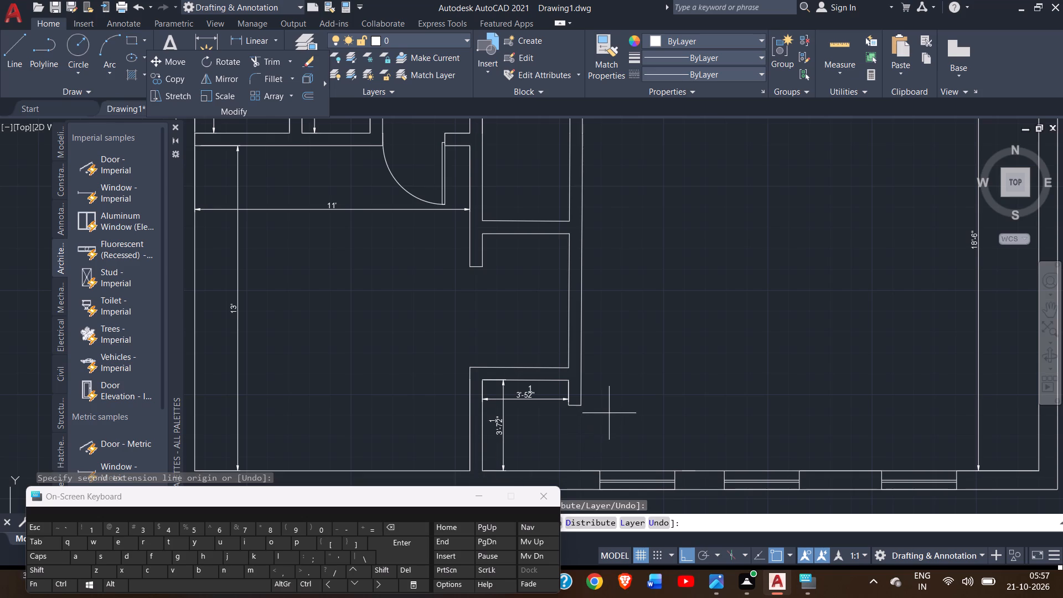
Dimension the width of the central hallway at its south end, placing the line just north of the end wall.
scroll(618, 410, "down", 1, "ctrl")
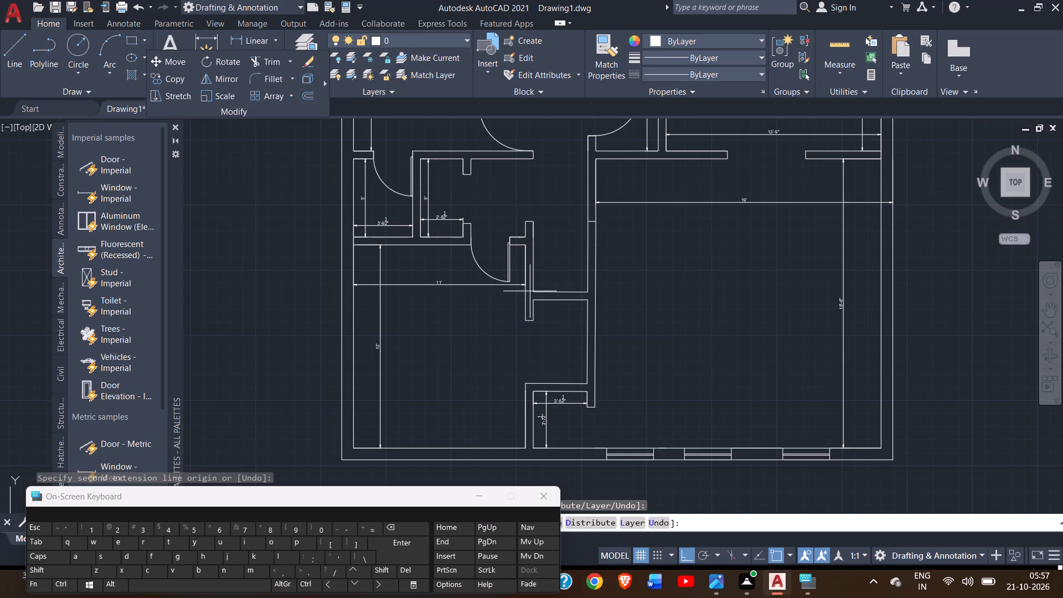
left_click_drag(533, 292, 586, 291)
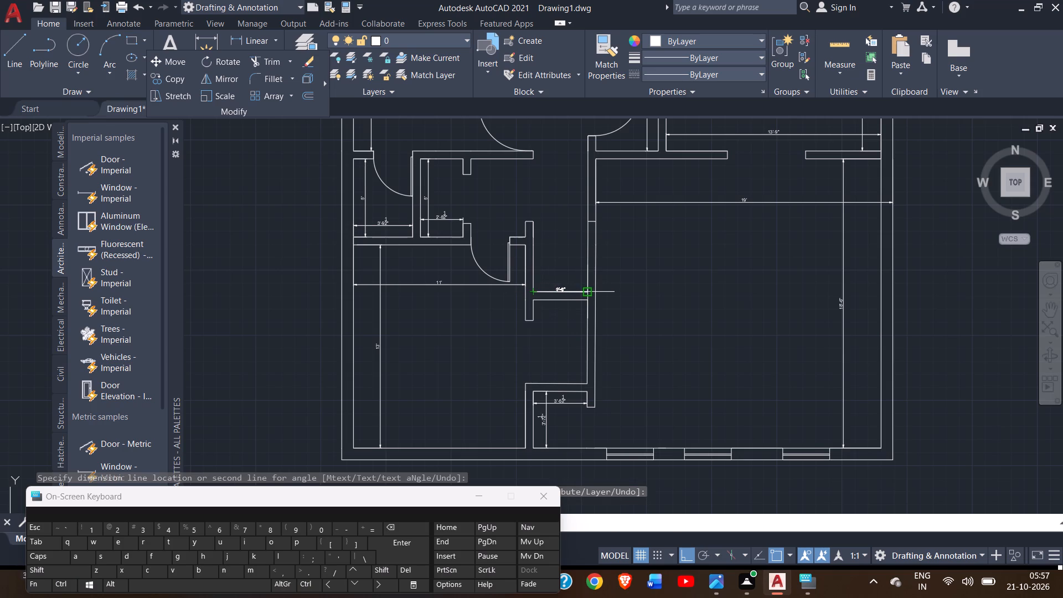
left_click_drag(586, 291, 587, 291)
left_click_drag(587, 291, 586, 280)
left_click(586, 280)
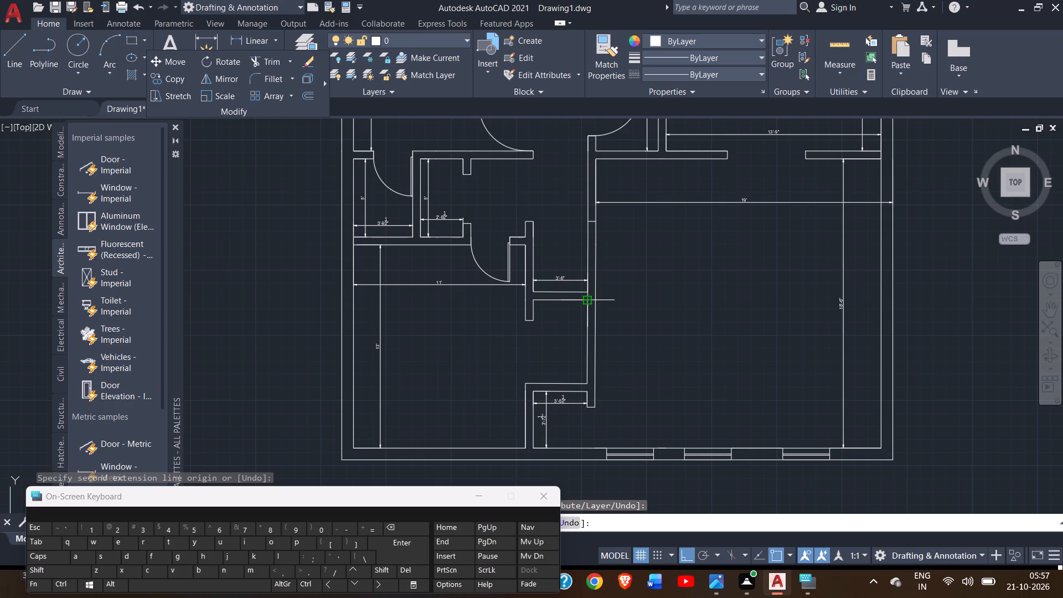
Dimension the north-south length of the closet recess east of the southwest room, placing the line inside near its east wall.
left_click(587, 304)
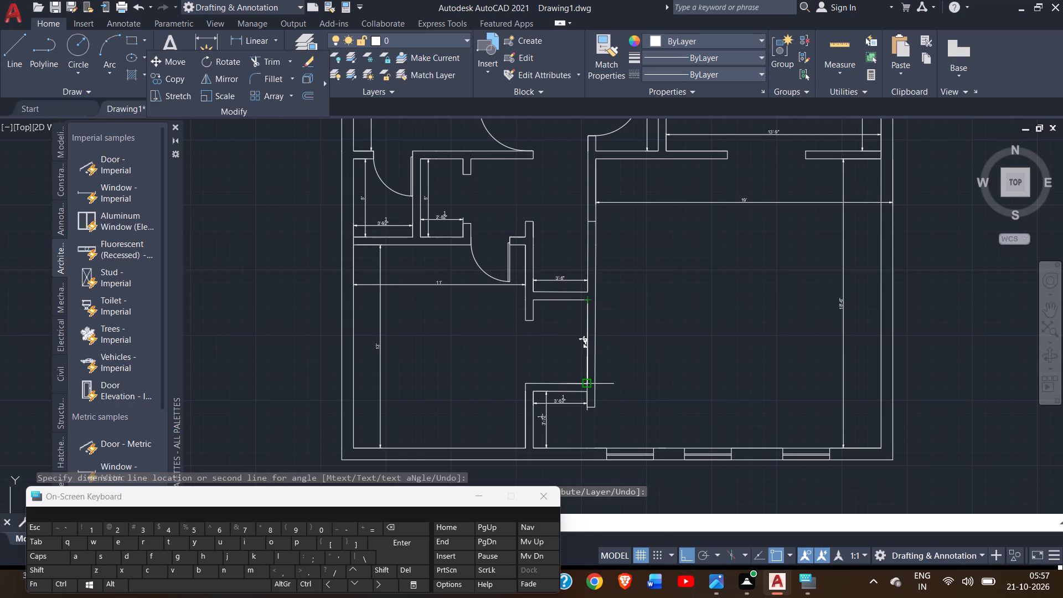
left_click_drag(585, 382, 568, 375)
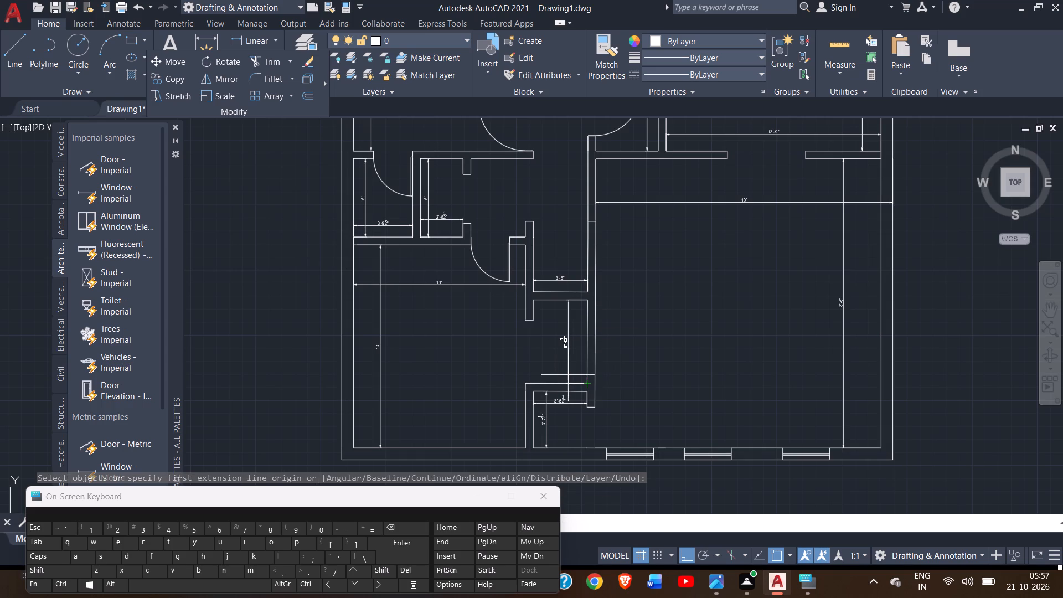
left_click_drag(568, 375, 574, 376)
left_click(574, 376)
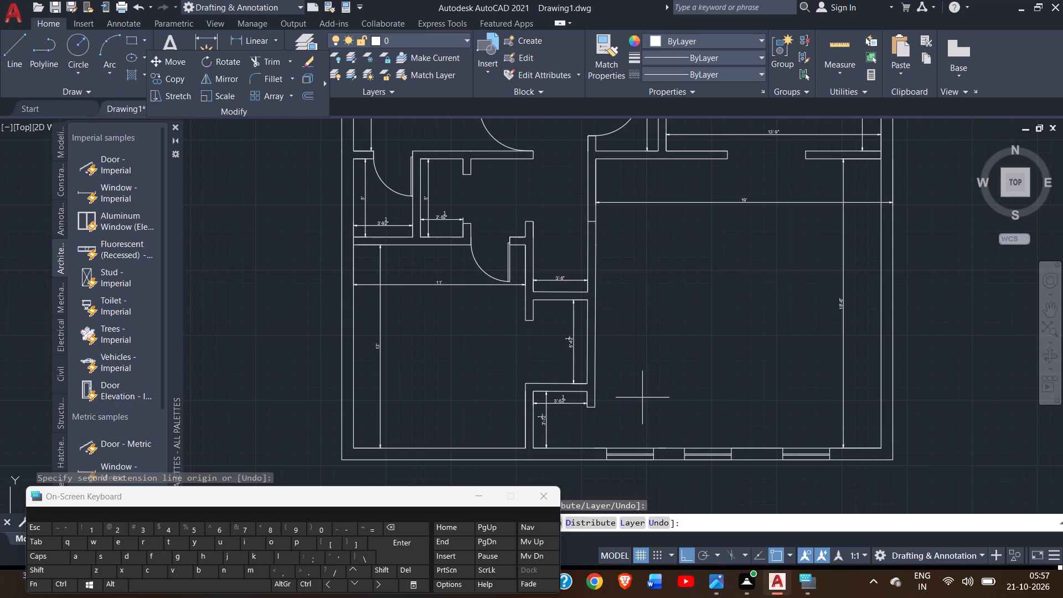
Dimension the widths of the three windows in the southeast room's south wall, aligning the dimension lines just outside the wall.
left_click(608, 460)
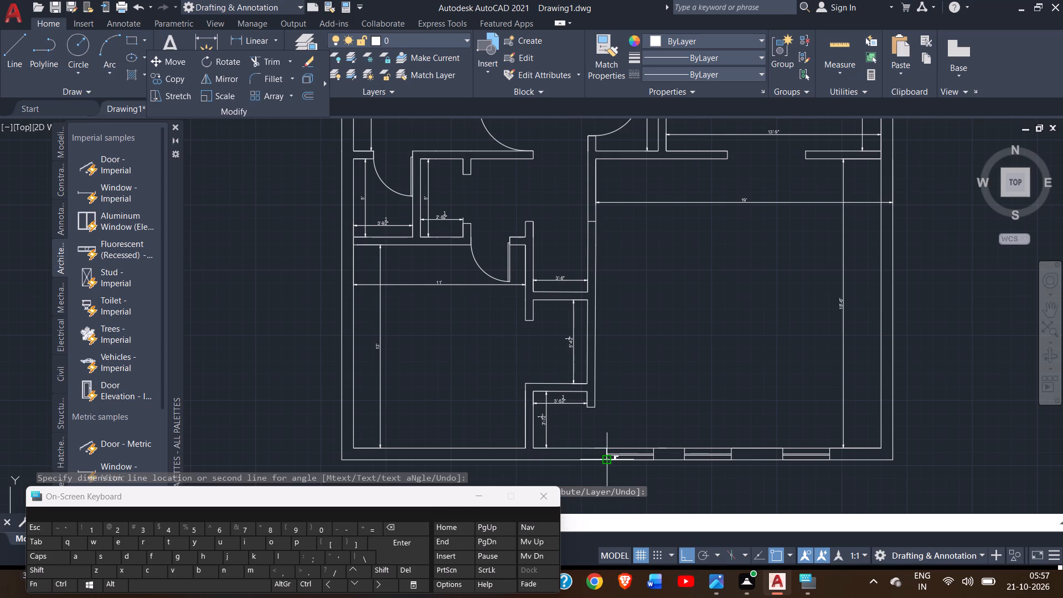
left_click_drag(657, 461, 657, 470)
left_click(657, 470)
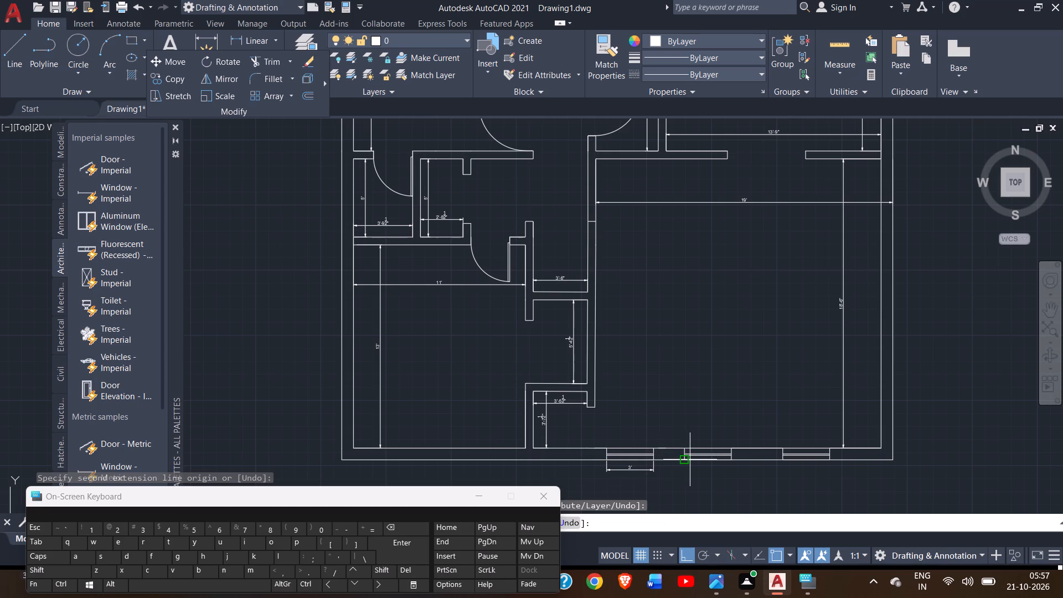
left_click(687, 456)
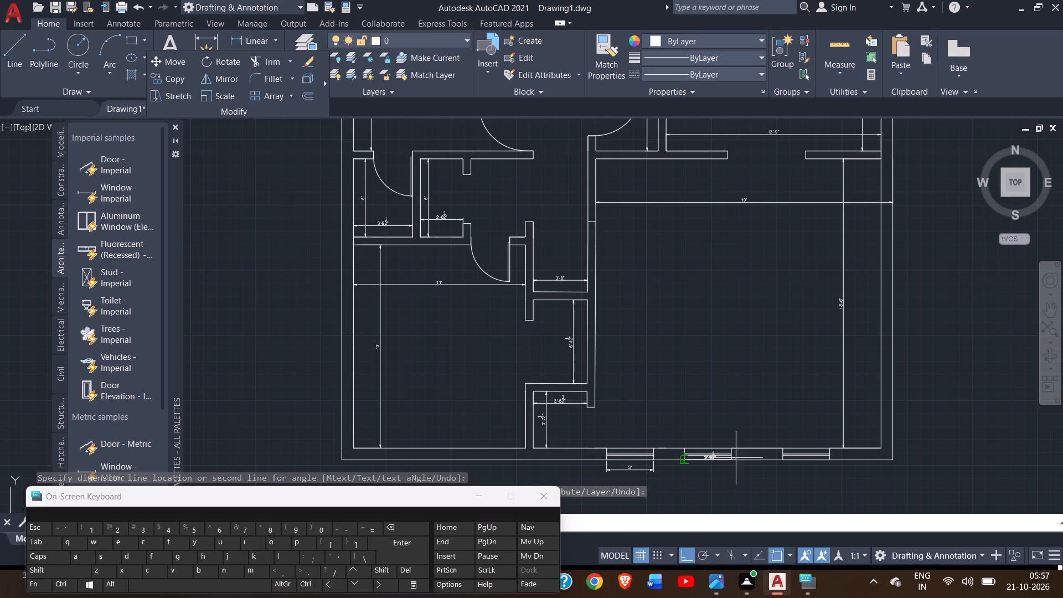
left_click(732, 459)
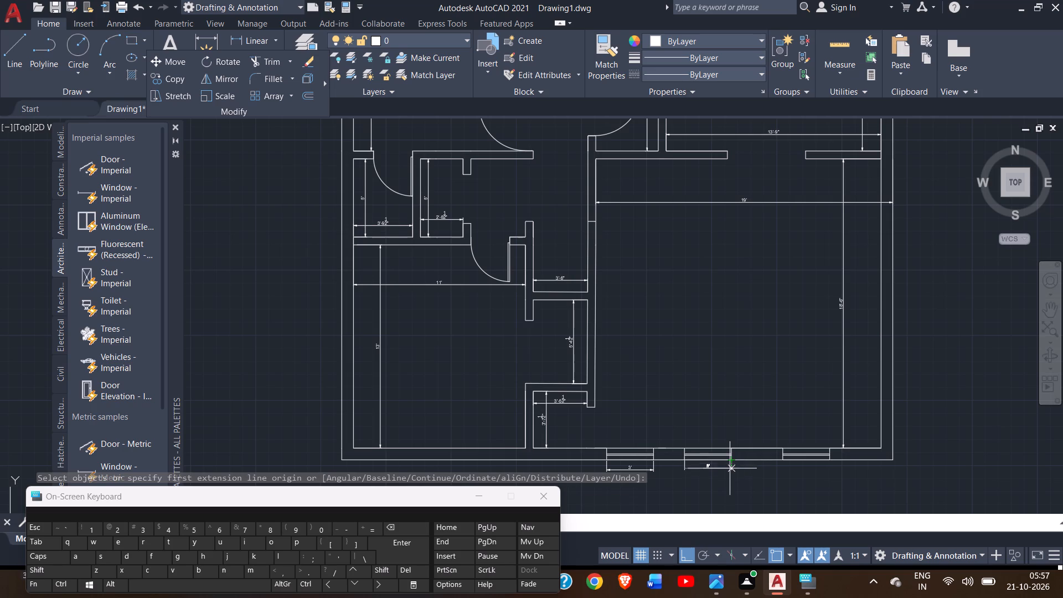
left_click(731, 471)
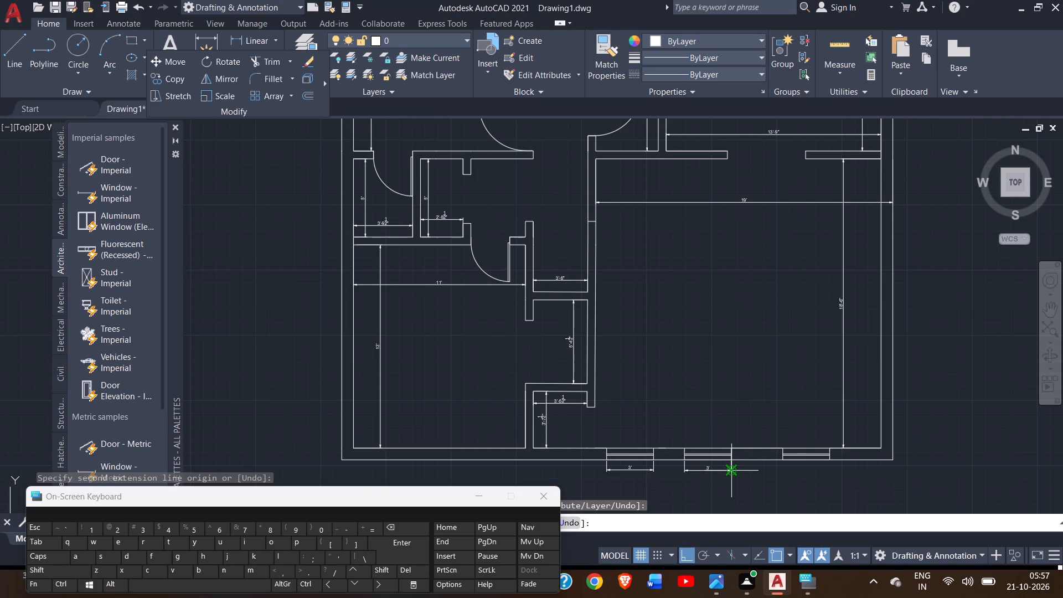
left_click_drag(781, 462, 794, 462)
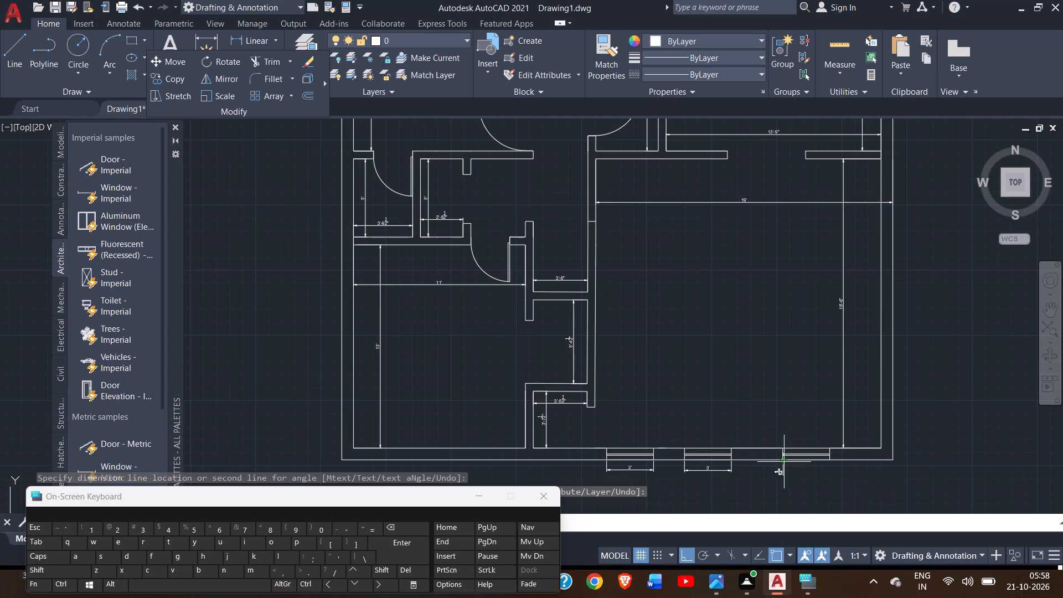
left_click_drag(794, 462, 829, 461)
left_click_drag(829, 461, 830, 471)
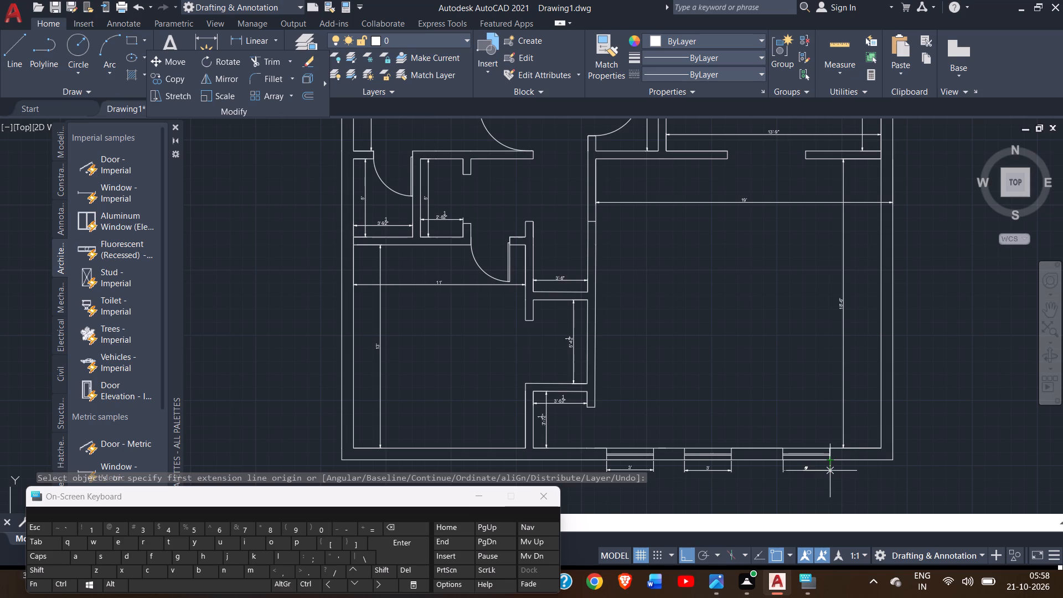
left_click(830, 471)
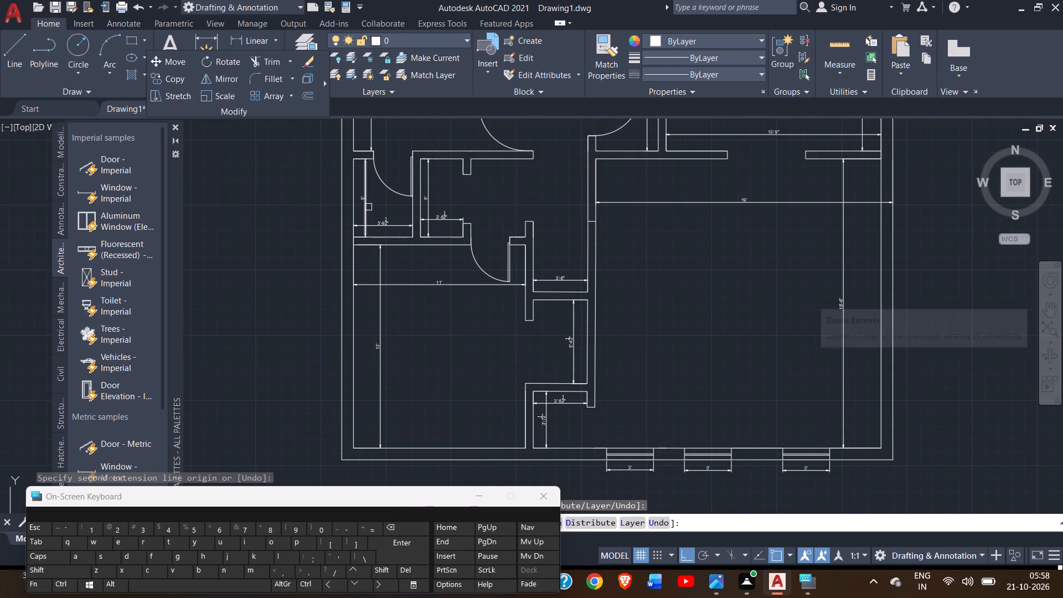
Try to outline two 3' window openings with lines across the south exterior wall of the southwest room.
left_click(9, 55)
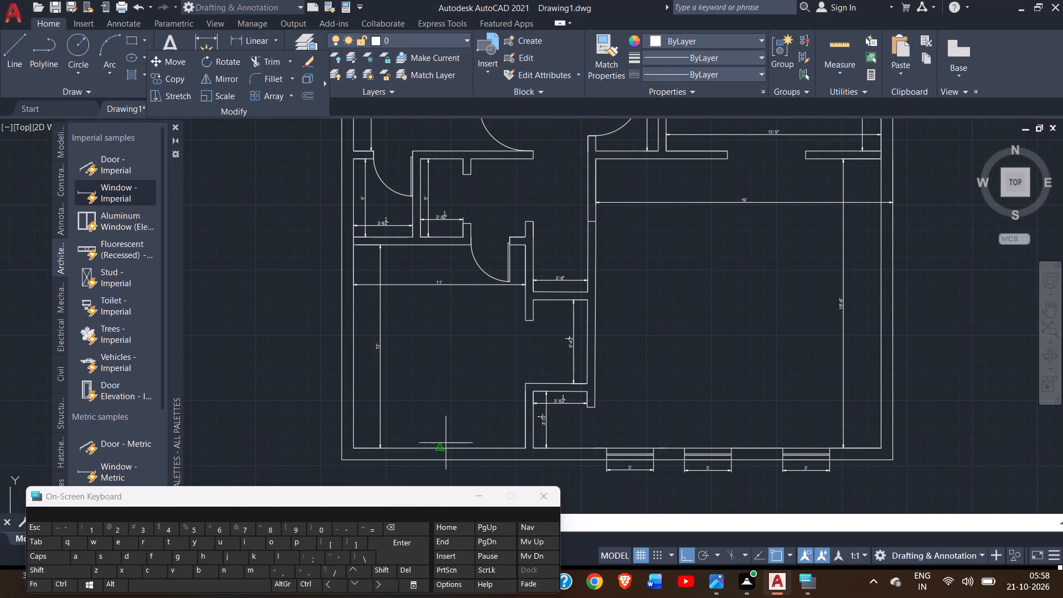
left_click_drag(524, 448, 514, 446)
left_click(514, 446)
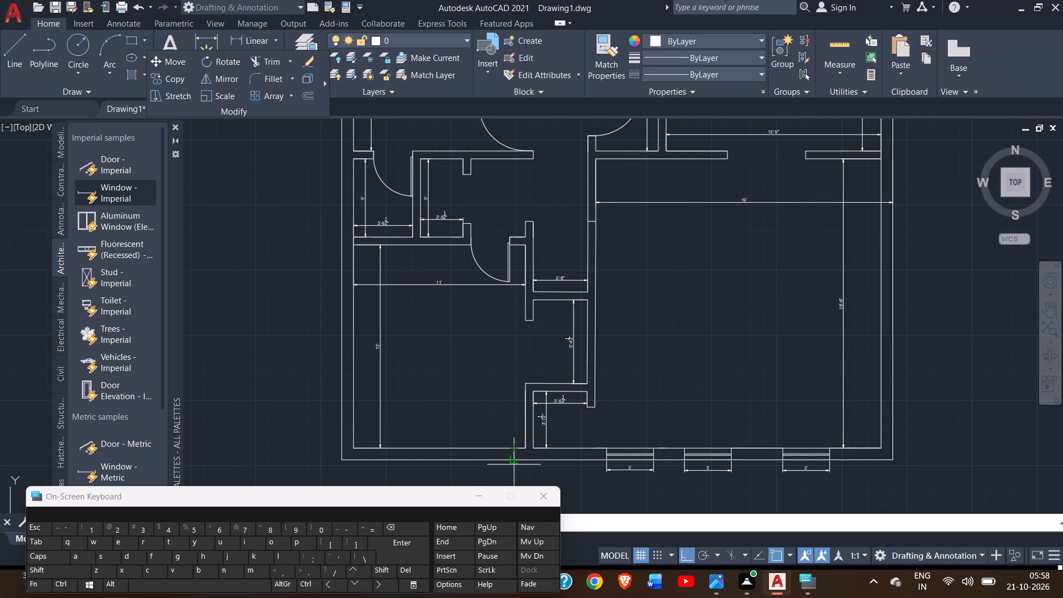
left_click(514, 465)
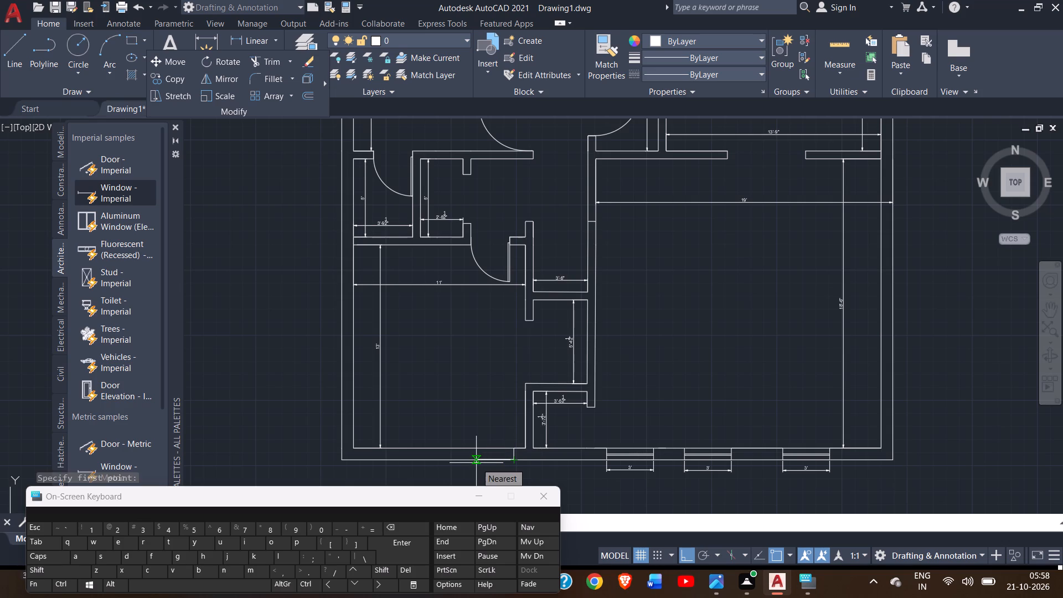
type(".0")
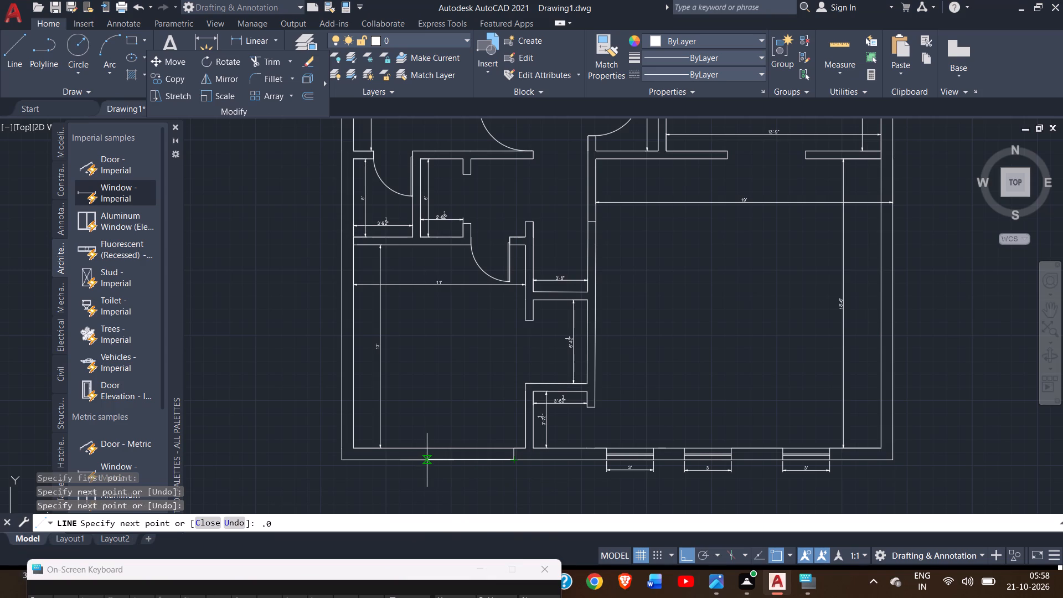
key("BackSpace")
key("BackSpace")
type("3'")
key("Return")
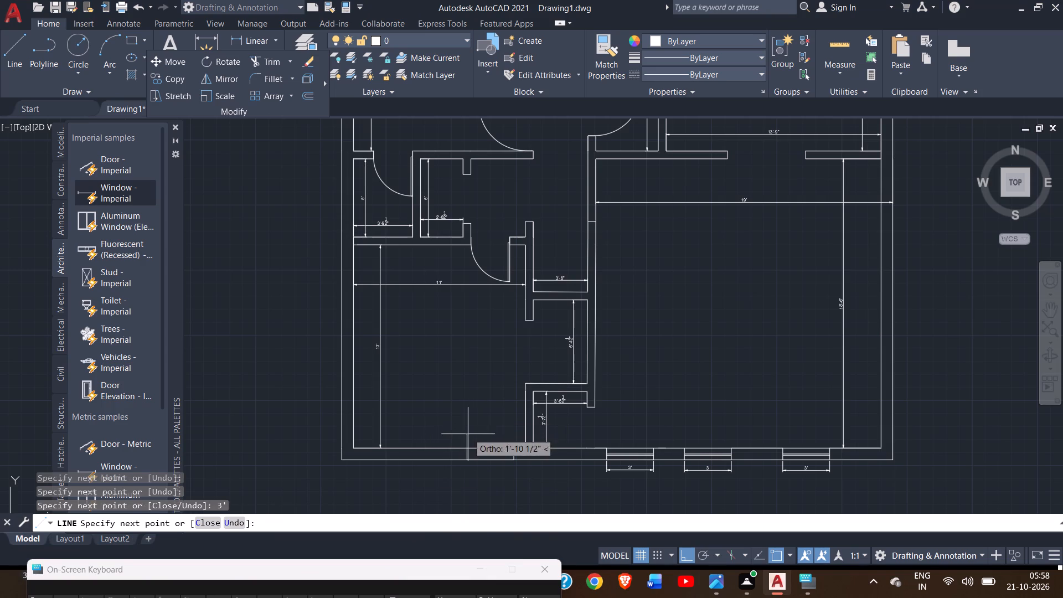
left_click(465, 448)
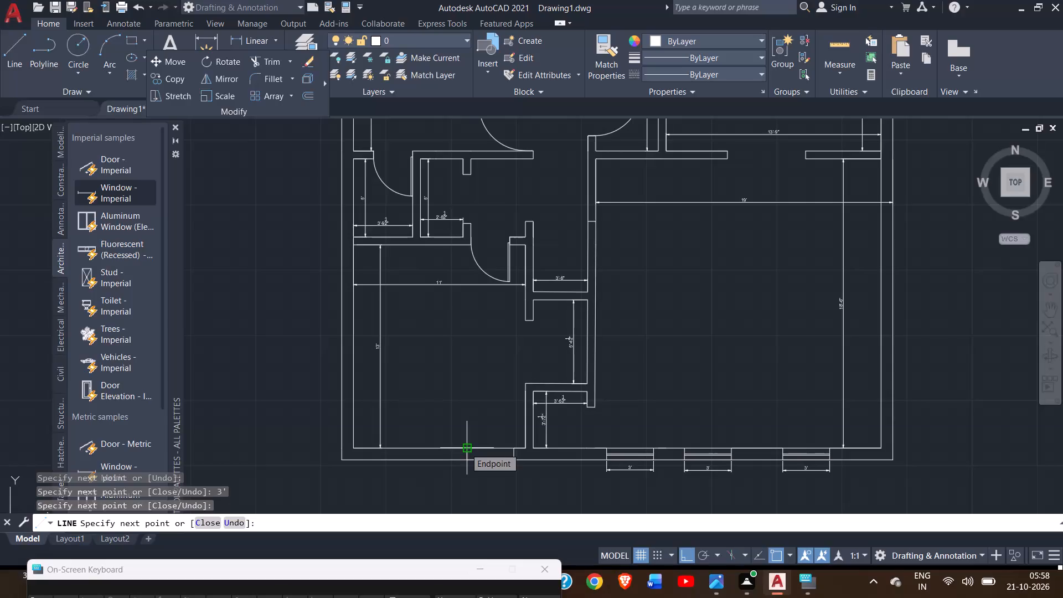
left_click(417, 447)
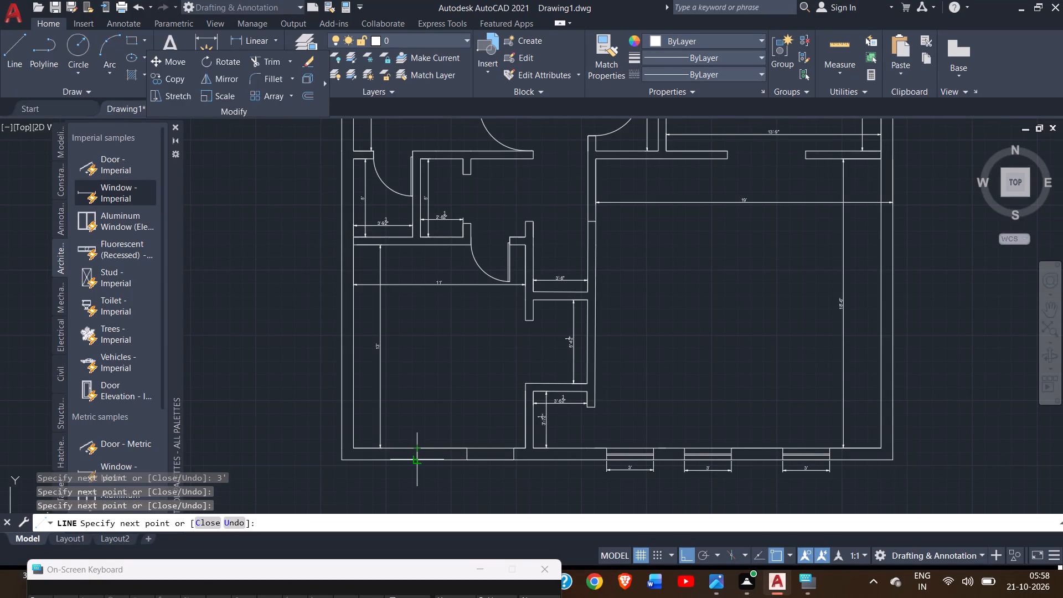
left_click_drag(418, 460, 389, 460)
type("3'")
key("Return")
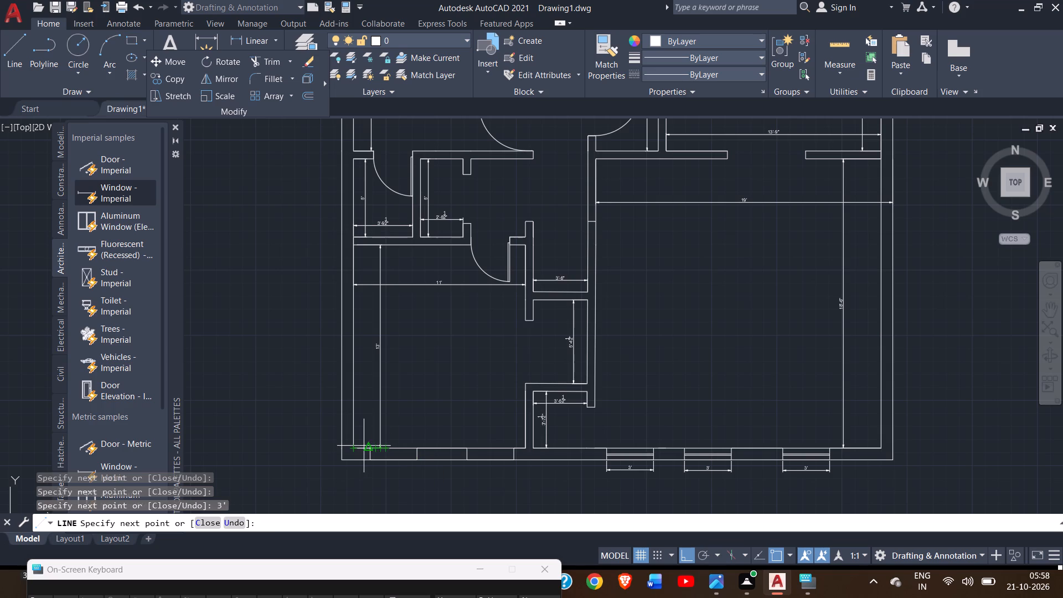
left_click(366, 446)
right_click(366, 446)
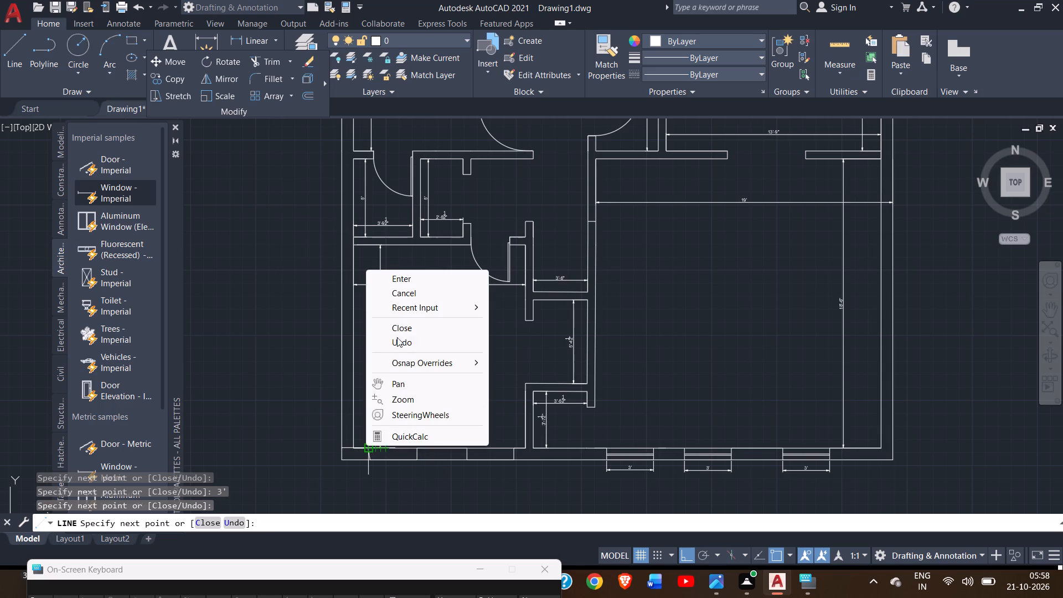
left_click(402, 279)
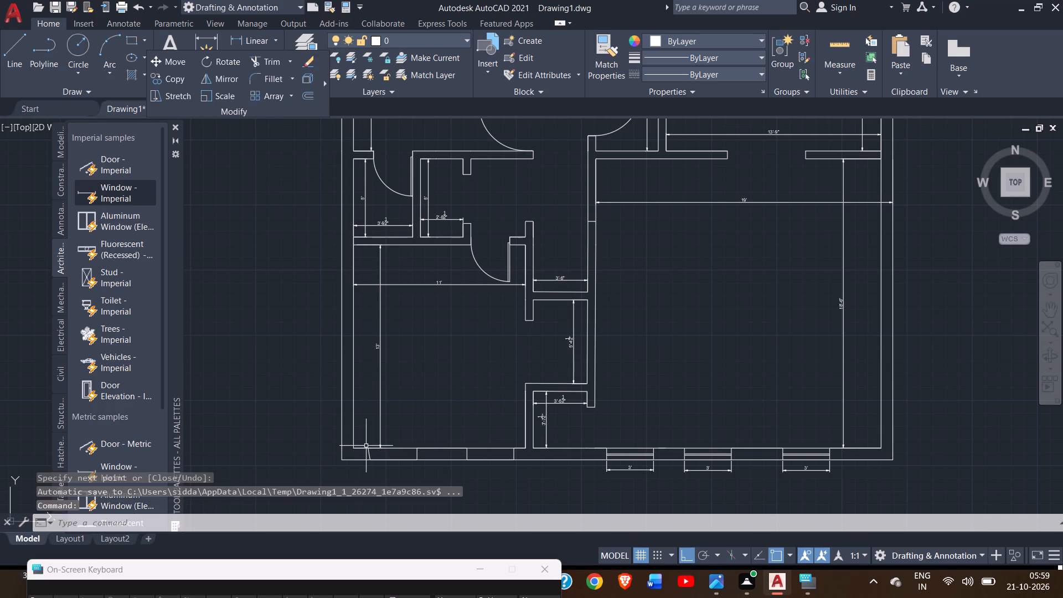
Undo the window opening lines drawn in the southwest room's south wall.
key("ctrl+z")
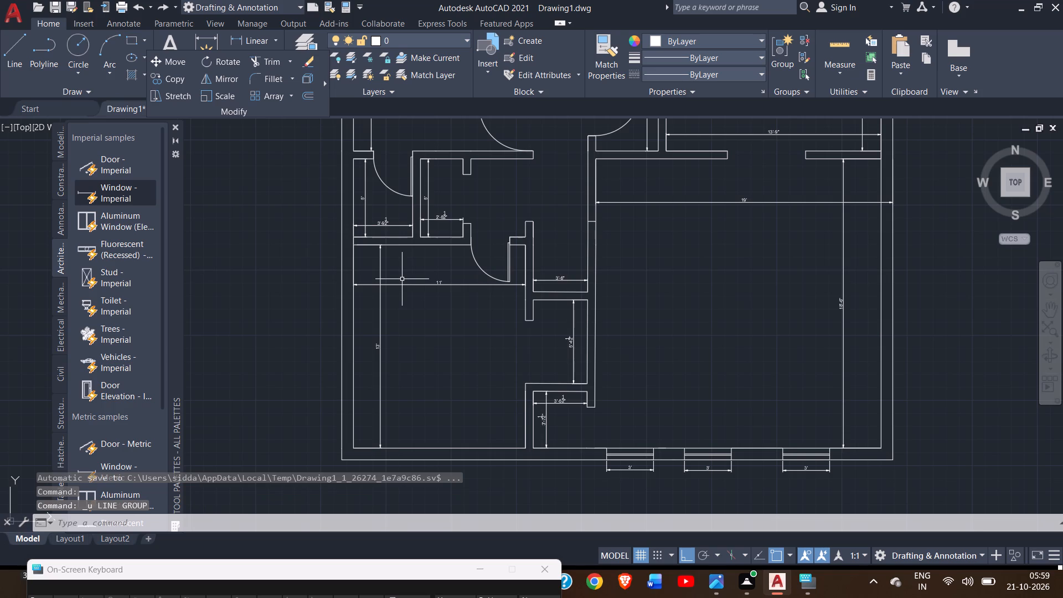
Outline a 3' wide window opening with lines across the southwest room's south wall, starting flush with the room's east wall.
left_click(13, 59)
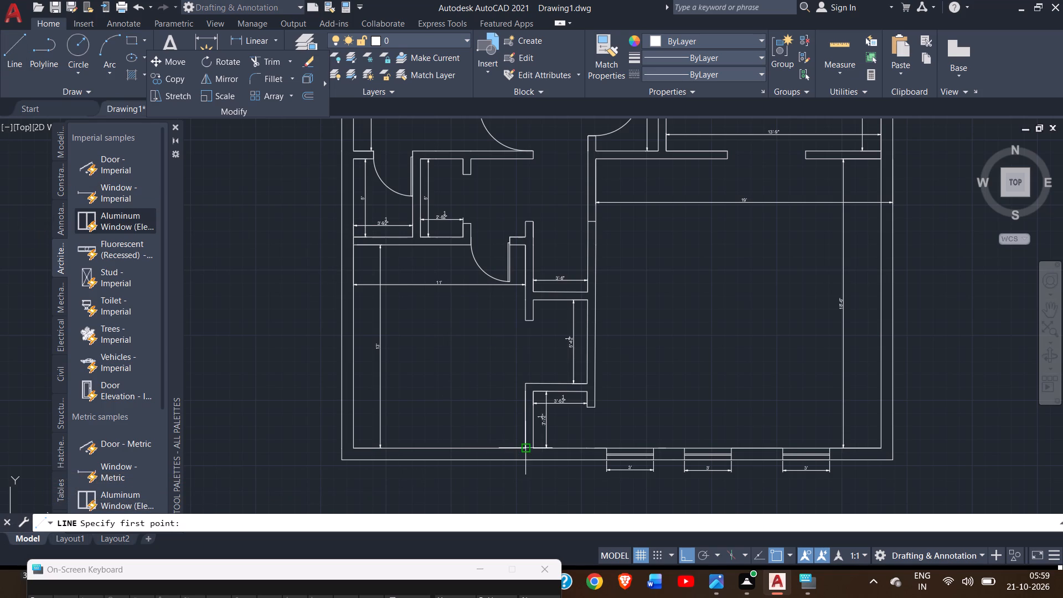
left_click(524, 450)
left_click(524, 463)
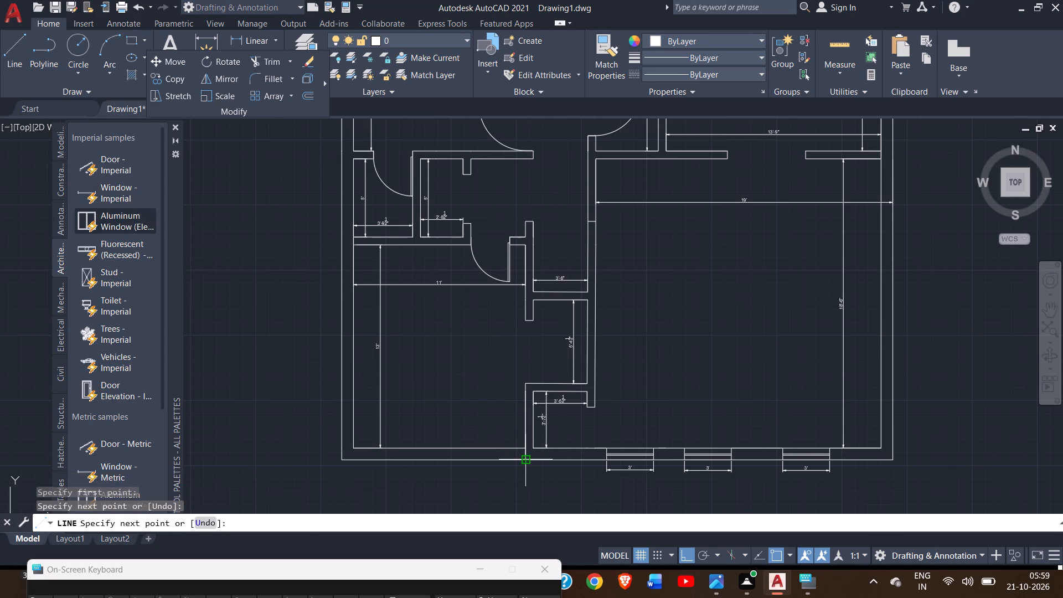
type("3'")
key("Return")
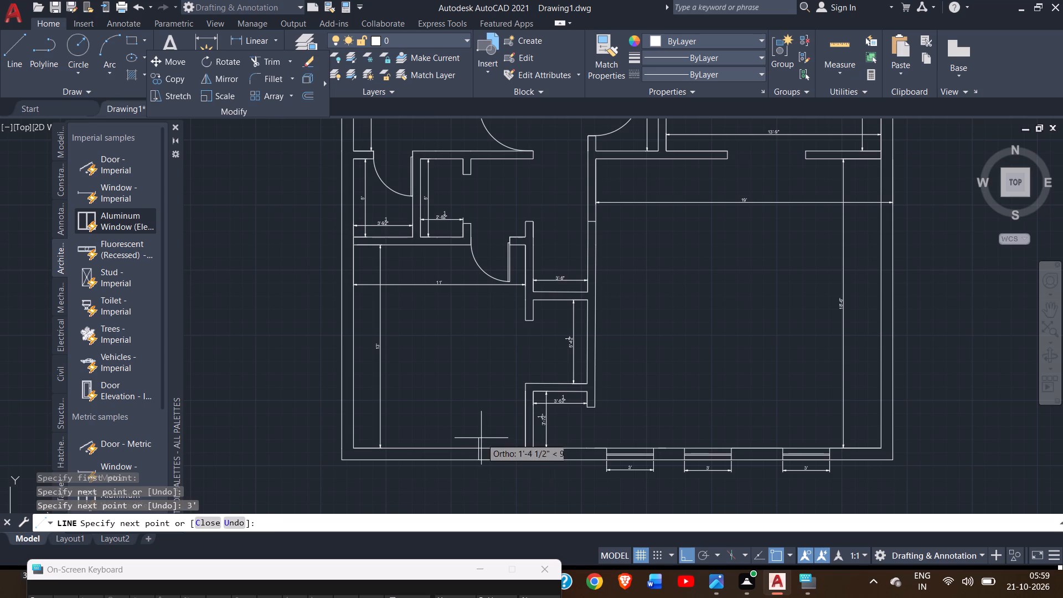
left_click(478, 447)
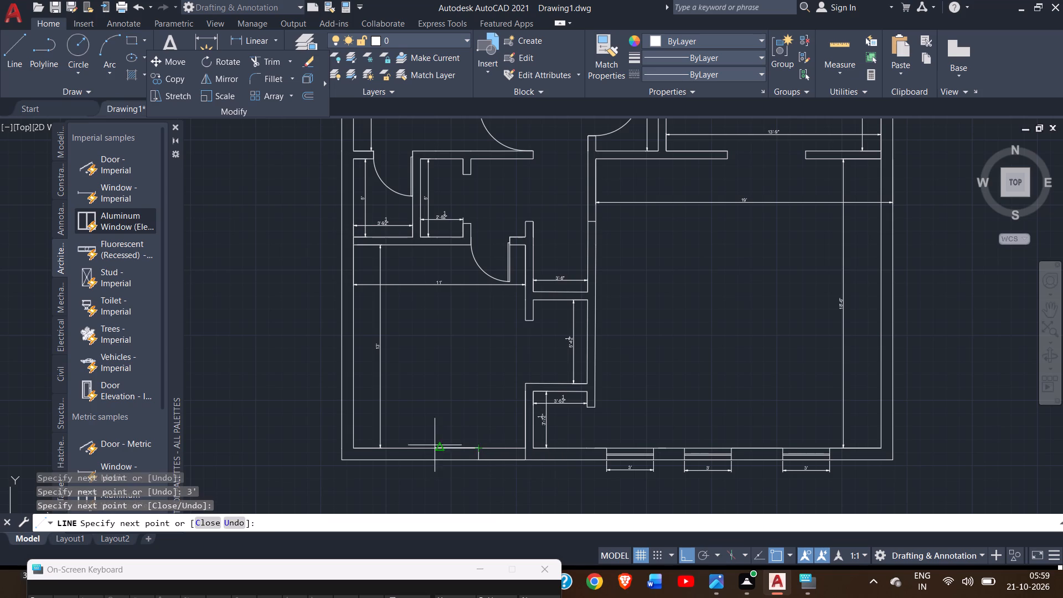
Continue the line 3' west along the inner wall face, cross the wall, and outline a second 3' wide window opening further west.
type("3';")
key("Return")
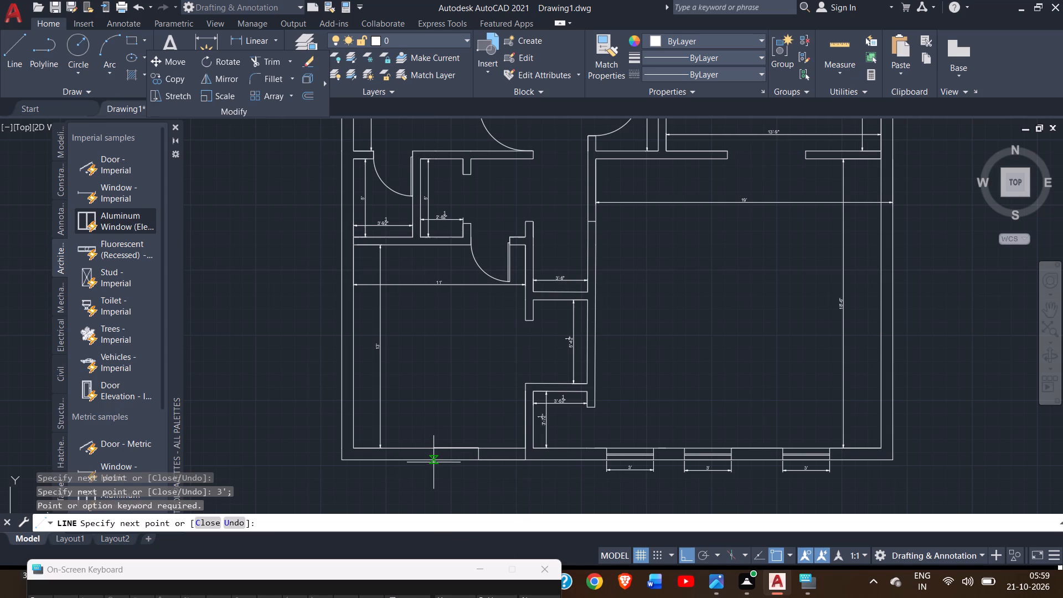
type("3'")
key("Return")
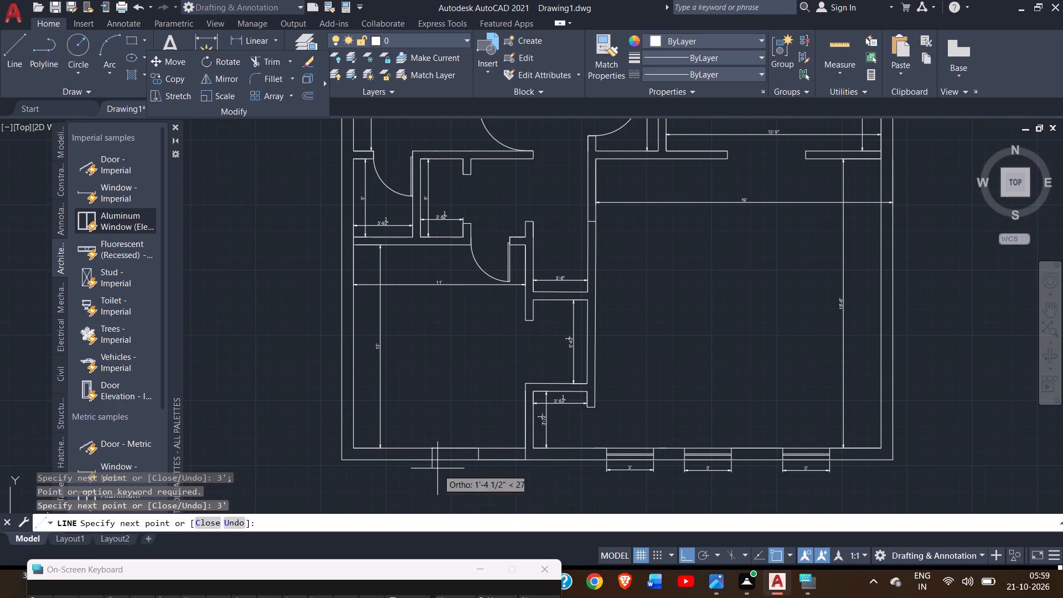
left_click_drag(430, 460, 389, 460)
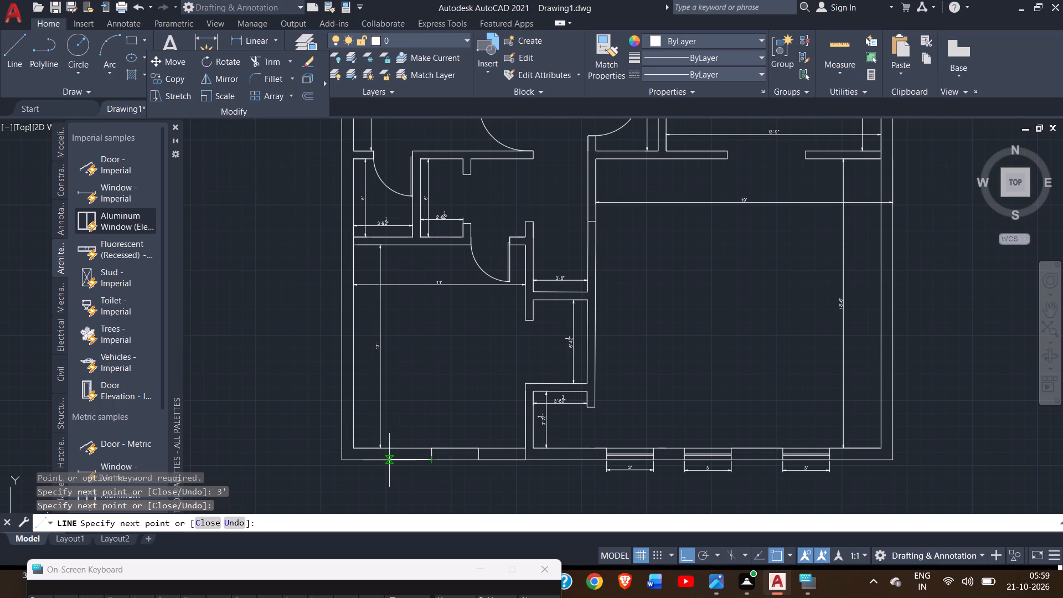
type("3'")
key("Return")
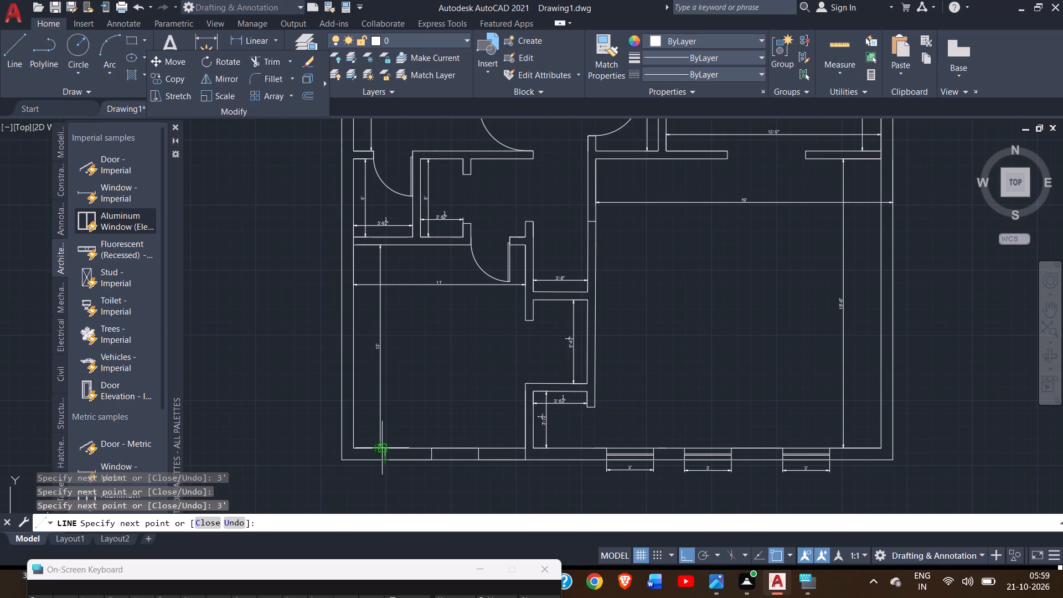
scroll(388, 446, "up", 2, "ctrl")
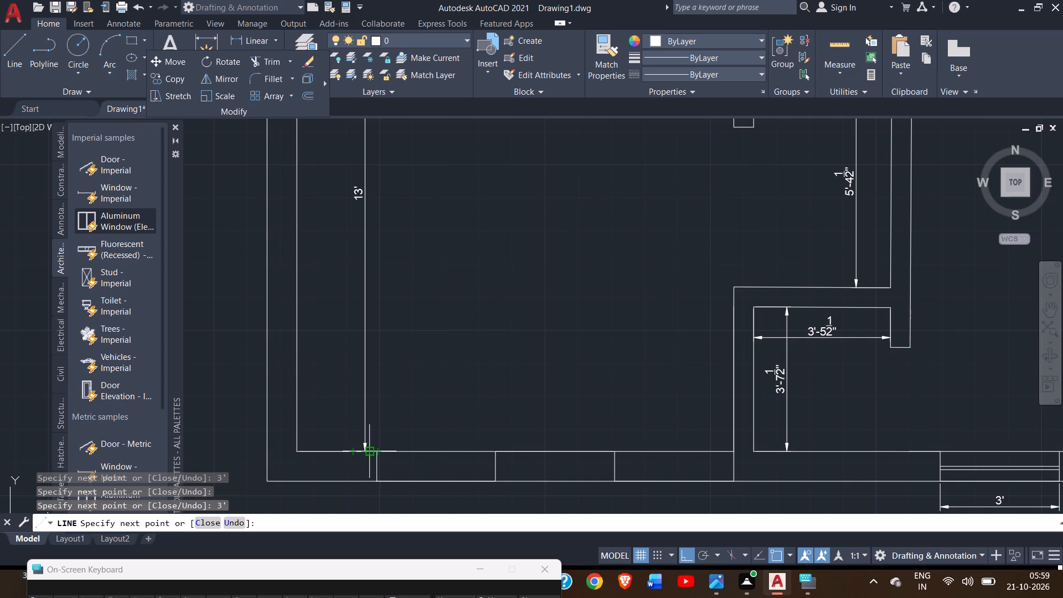
scroll(378, 453, "up", 4, "ctrl")
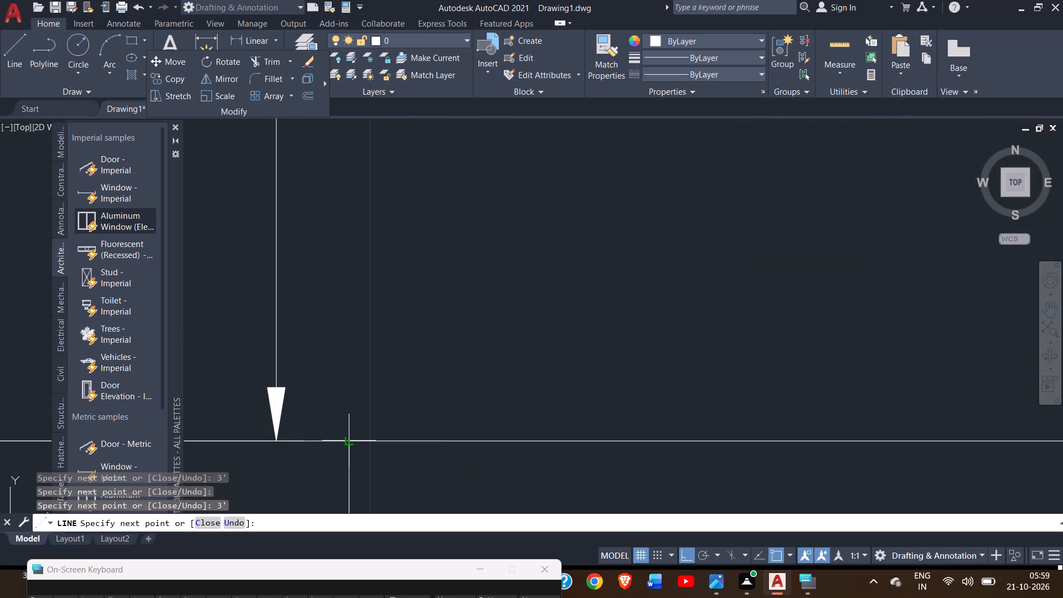
left_click(348, 440)
scroll(348, 440, "down", 2, "ctrl")
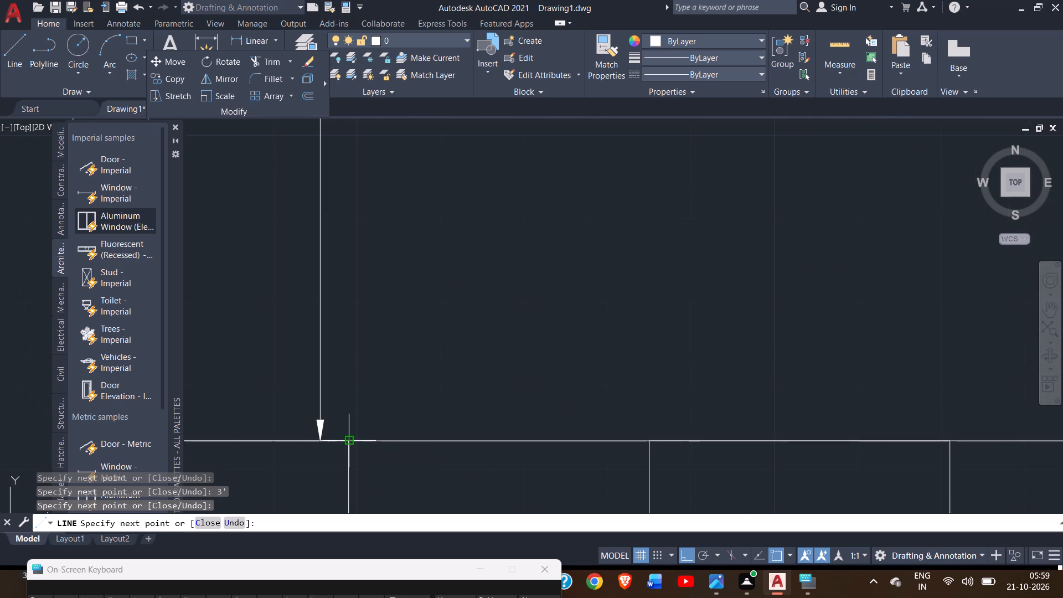
scroll(348, 440, "down", 3, "ctrl")
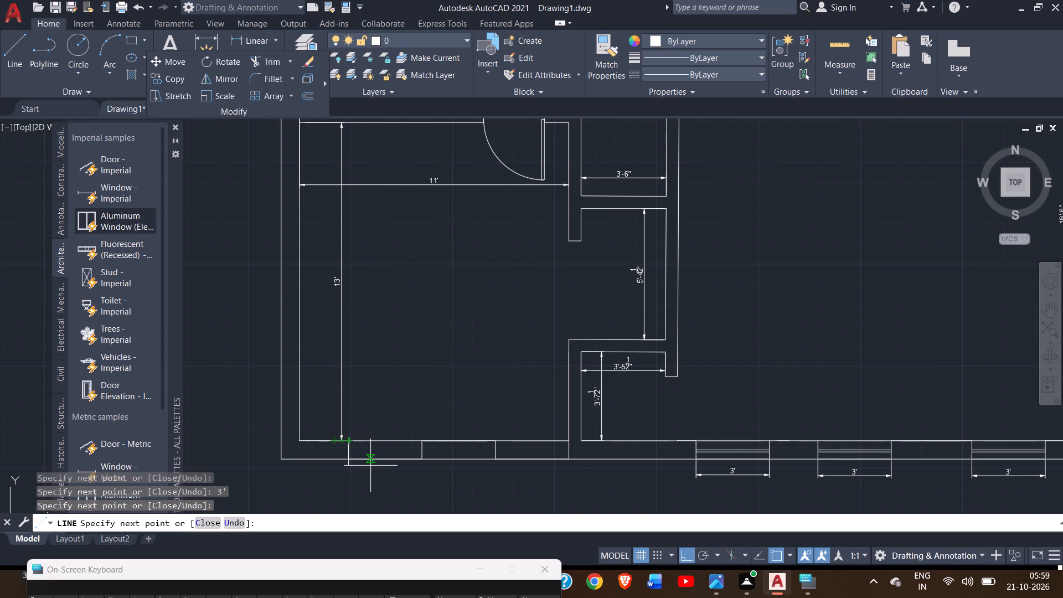
right_click(371, 466)
left_click(430, 303)
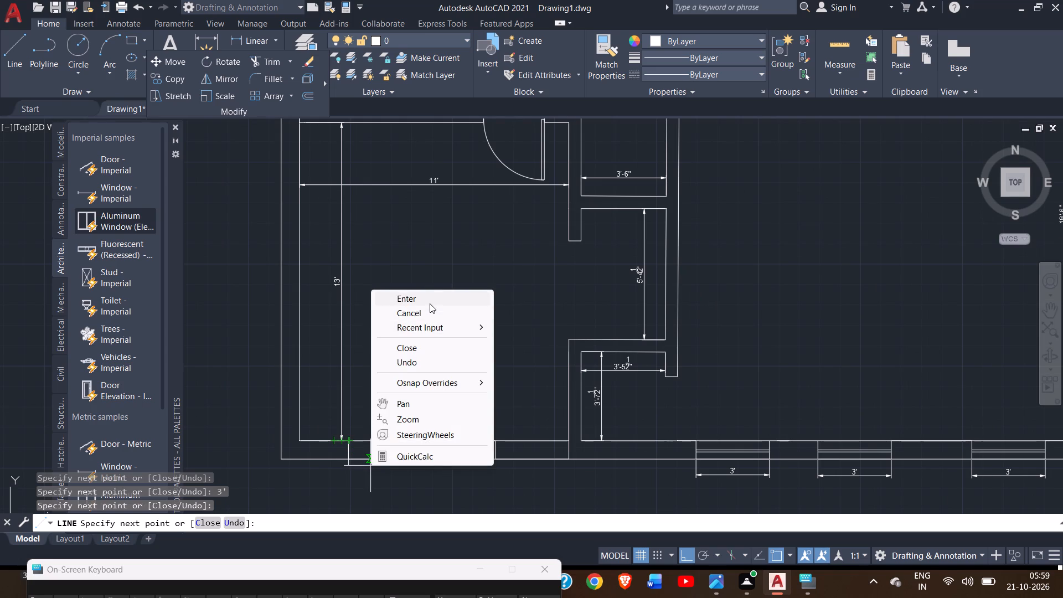
Draw a line through the middle of the western window opening, between the midpoints of its two side lines.
left_click(4, 66)
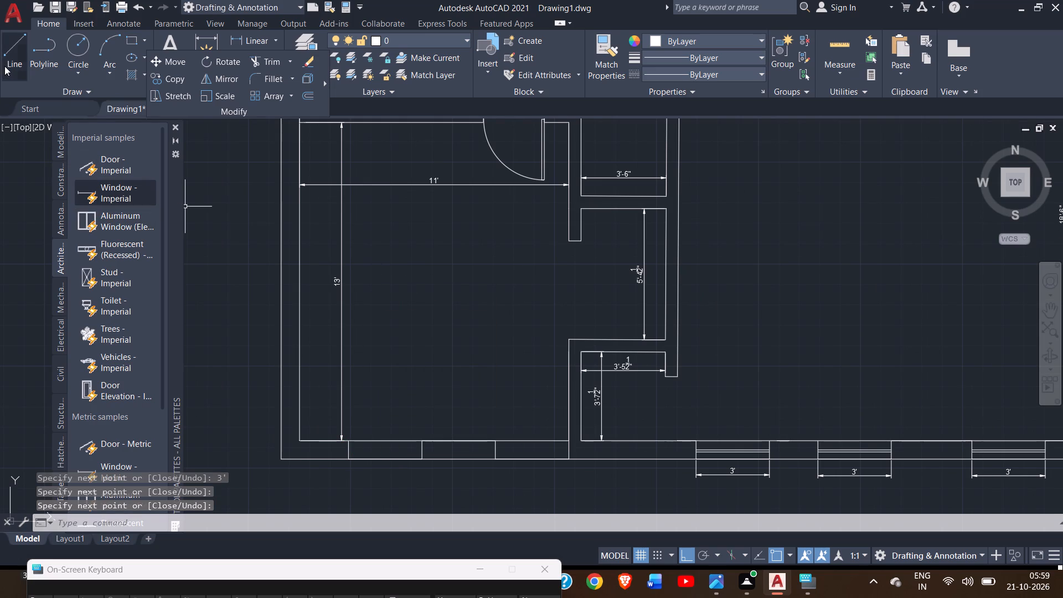
left_click(345, 452)
left_click(424, 450)
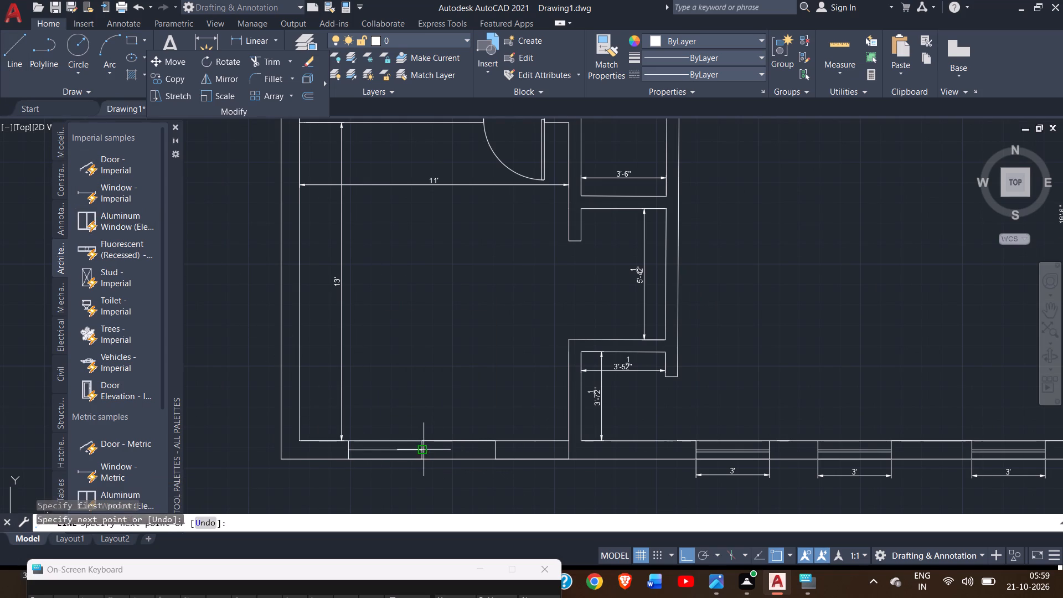
right_click(424, 450)
left_click(458, 301)
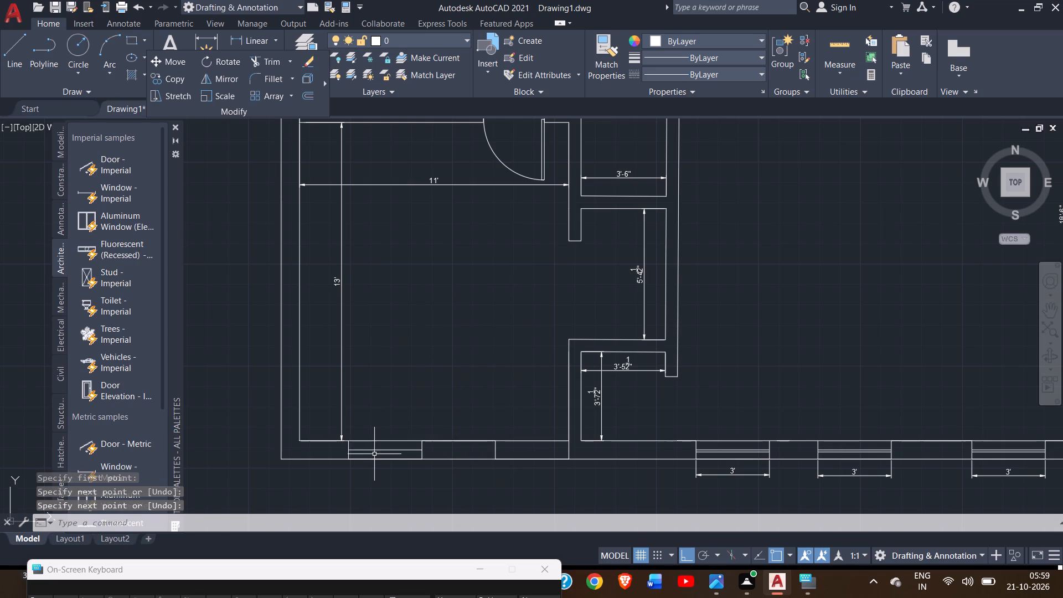
Offset the western window's centre line 1" toward the south to form the double glass line.
left_click(390, 449)
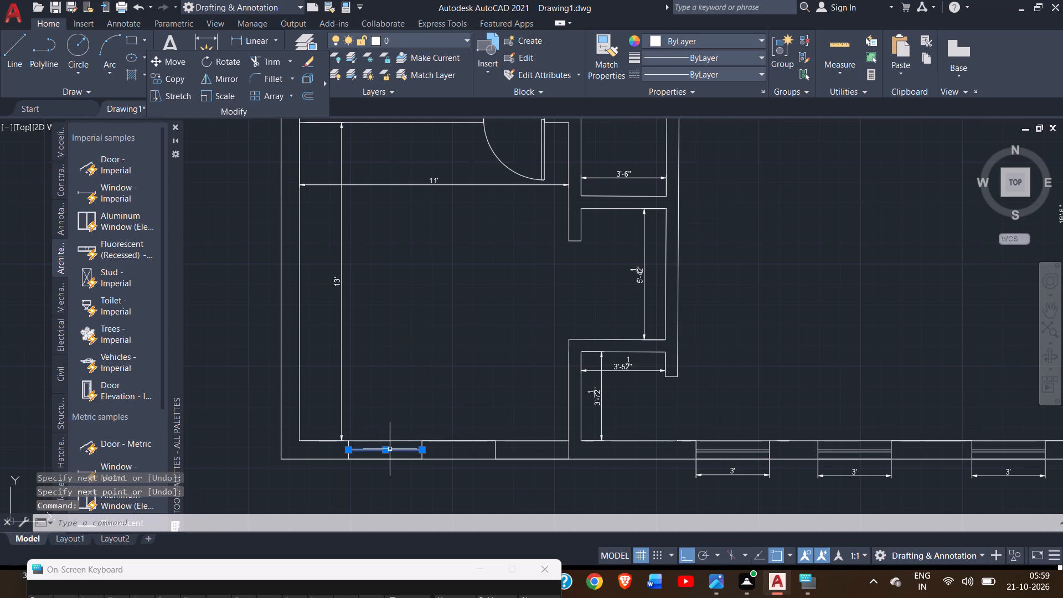
type("off")
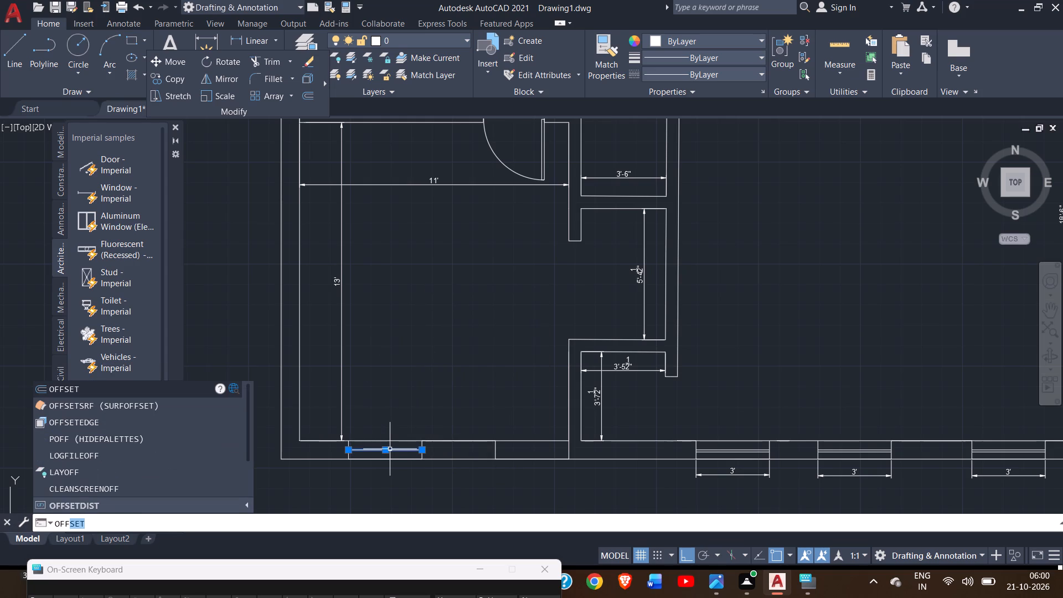
key("Return")
key("1")
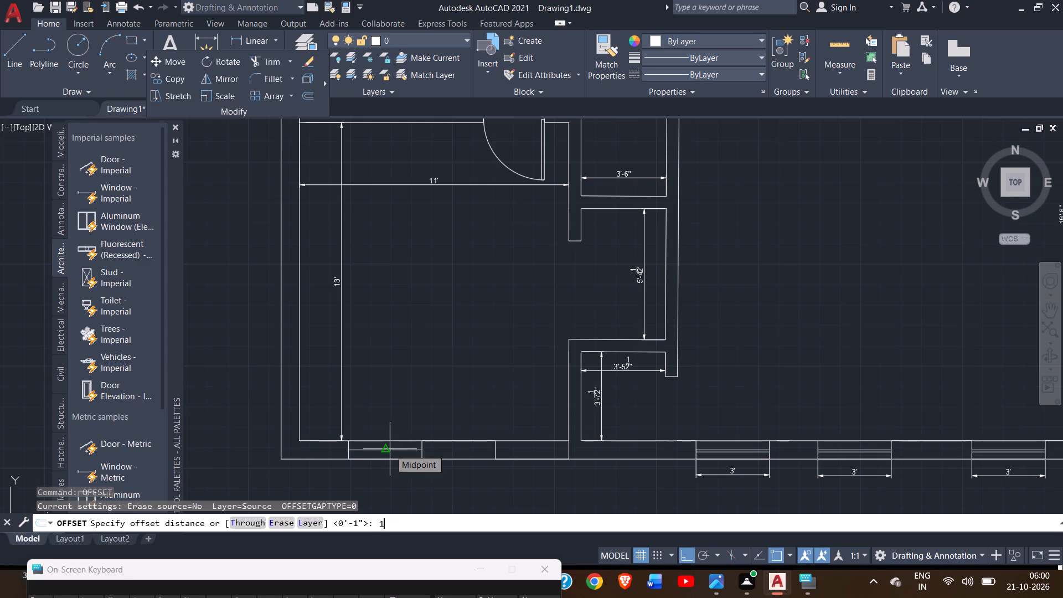
key("shift+quotedbl")
key("Return")
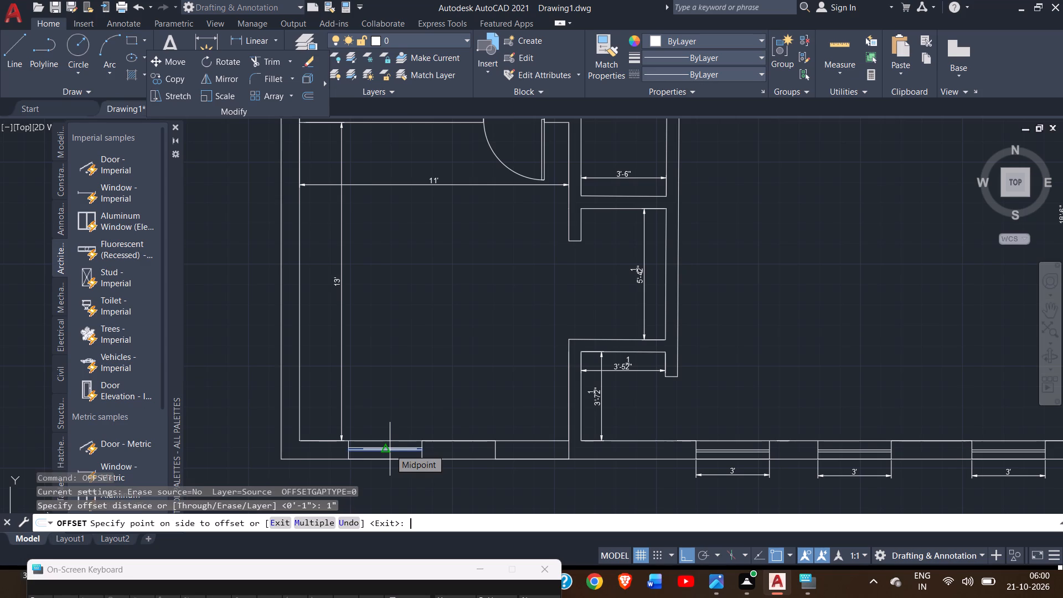
scroll(390, 449, "right", 3)
scroll(390, 449, "left", 1)
scroll(390, 449, "right", 1)
scroll(390, 449, "left", 1)
scroll(390, 449, "right", 1)
scroll(390, 449, "up", 1, "ctrl")
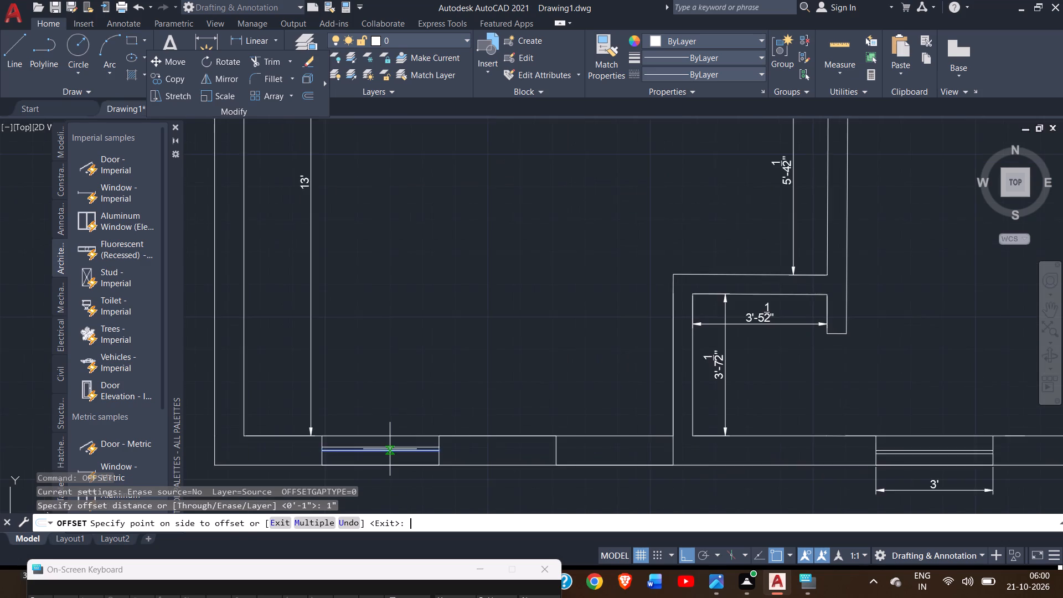
scroll(390, 449, "up", 1, "ctrl")
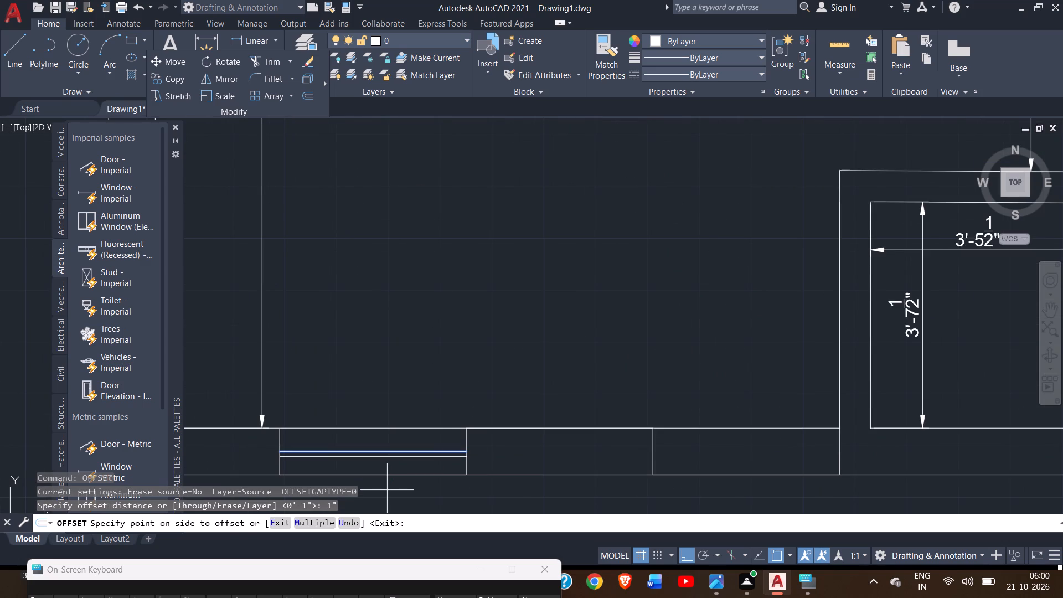
left_click(390, 480)
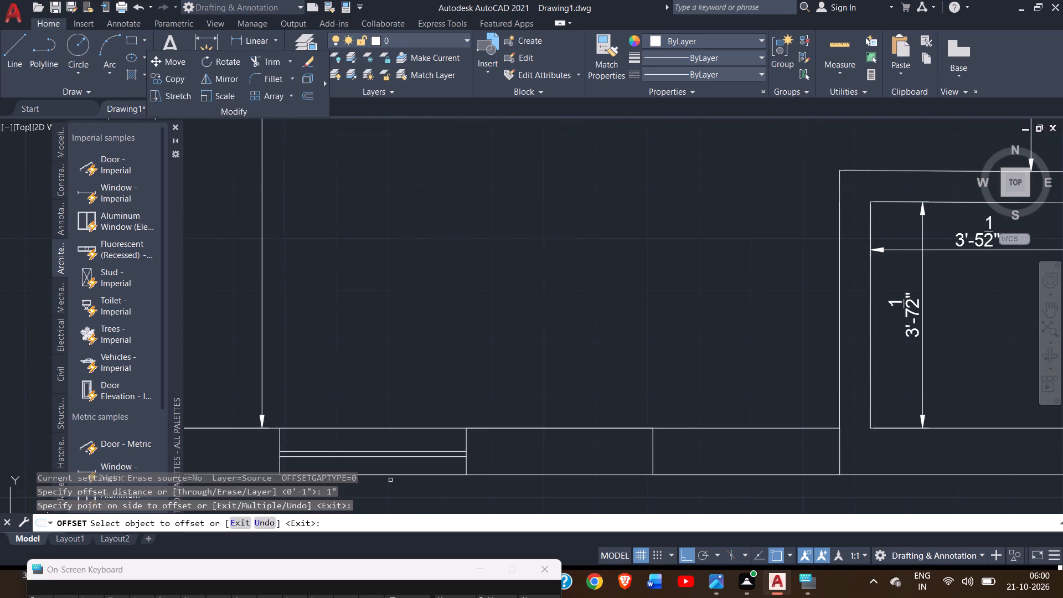
Draw a line through the middle of the eastern window opening in the southwest room's south wall, between its side midpoints.
scroll(390, 480, "down", 3, "ctrl")
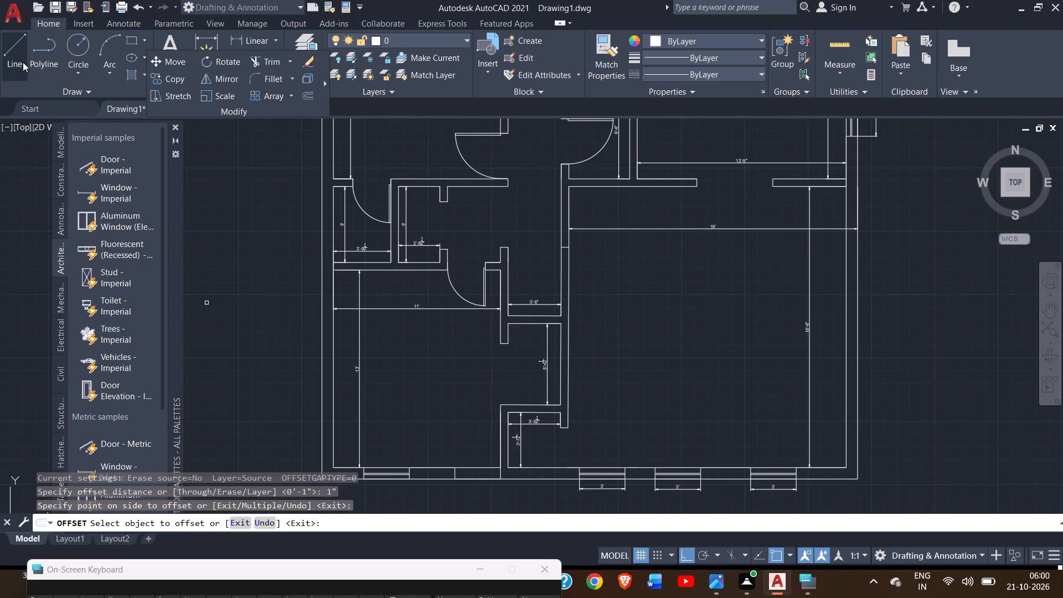
left_click(19, 59)
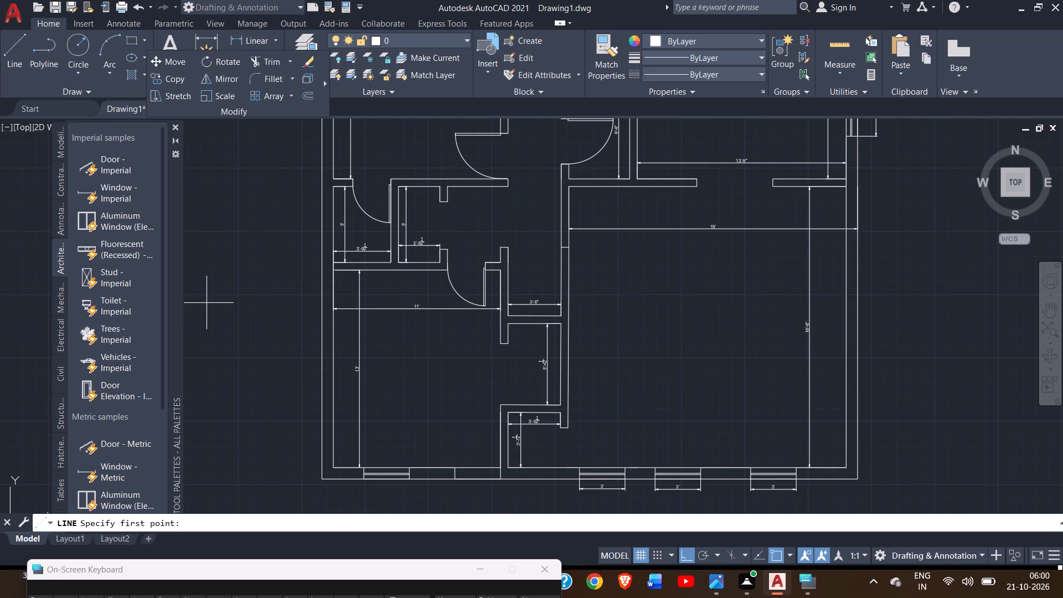
scroll(460, 470, "up", 2, "ctrl")
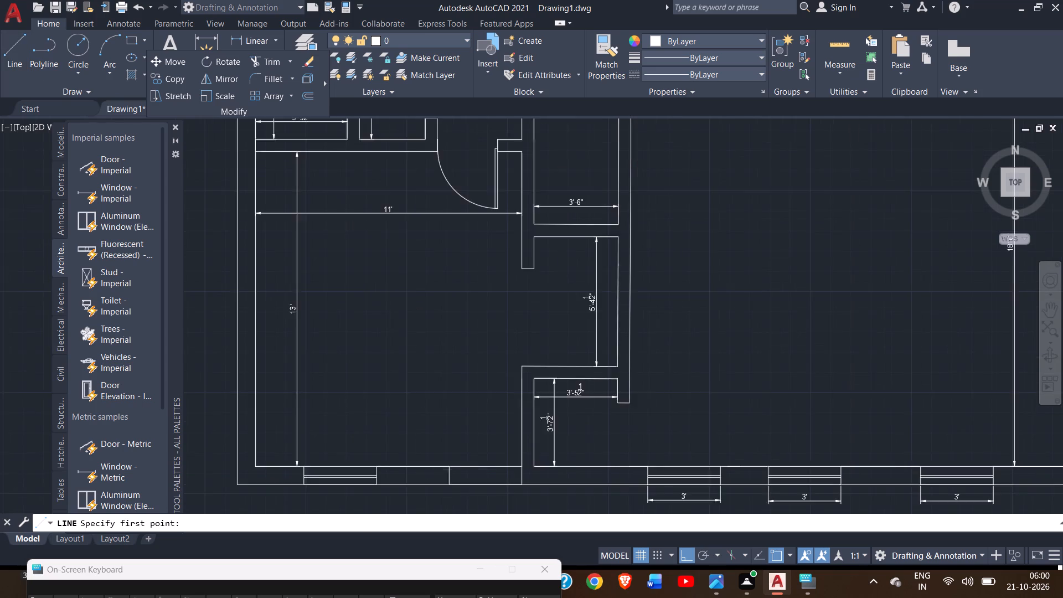
left_click(442, 480)
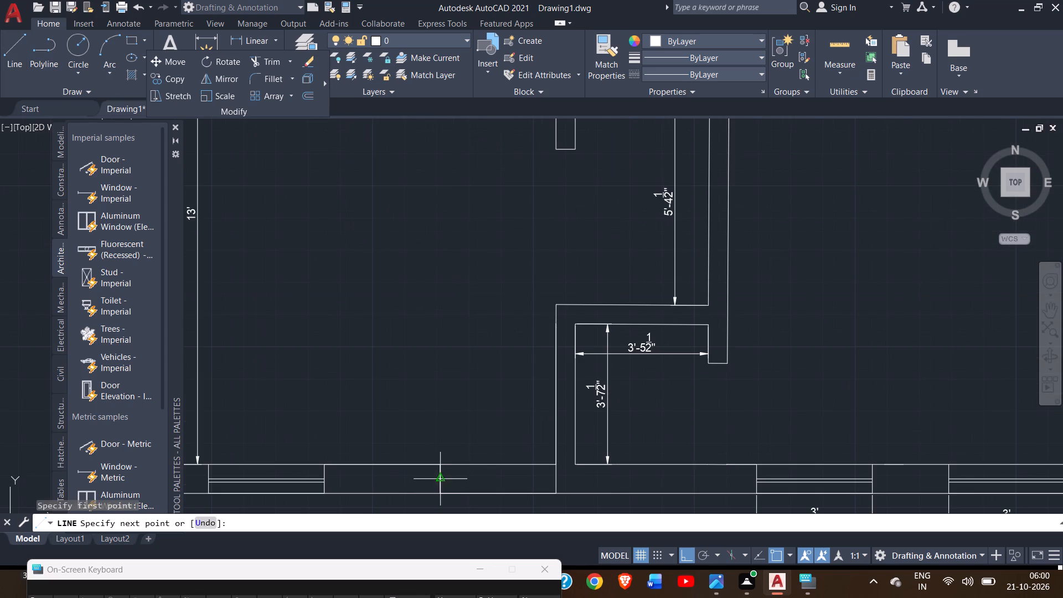
left_click(559, 479)
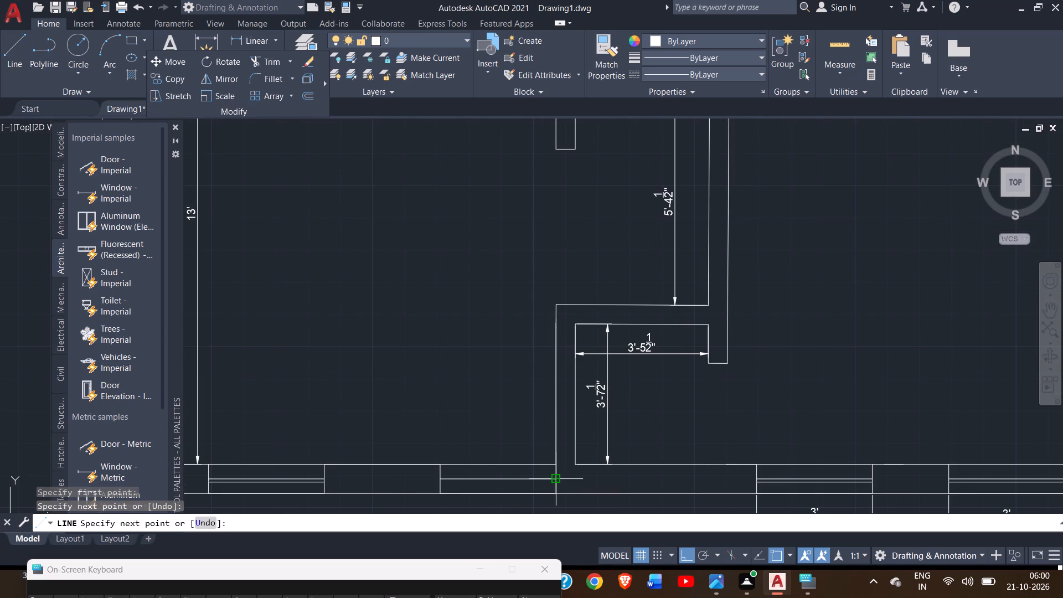
right_click(559, 479)
left_click(620, 324)
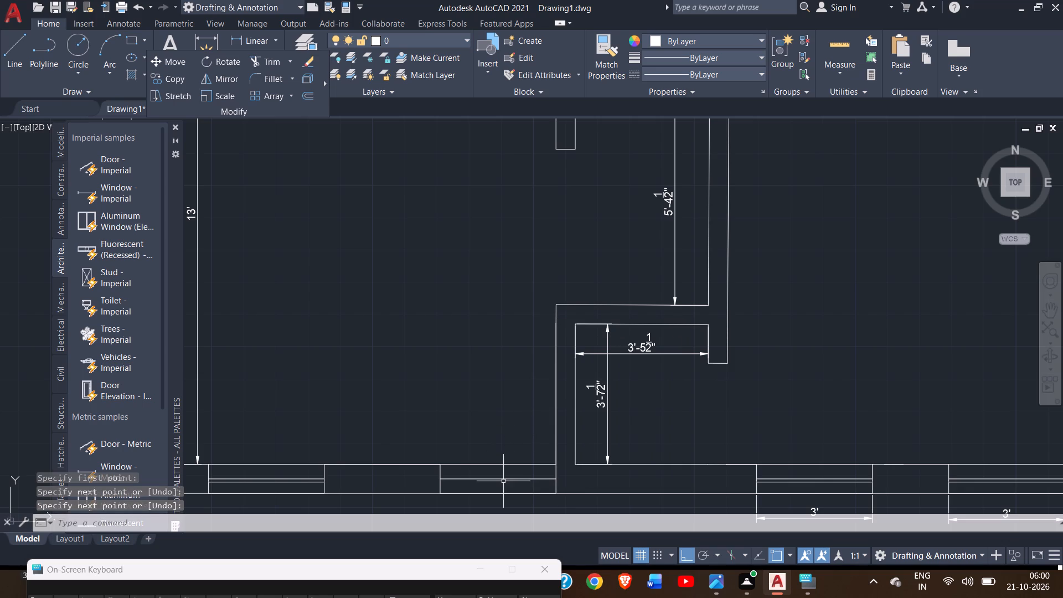
Offset the eastern window's centre line 1" toward the south to form the double glass line.
left_click(524, 478)
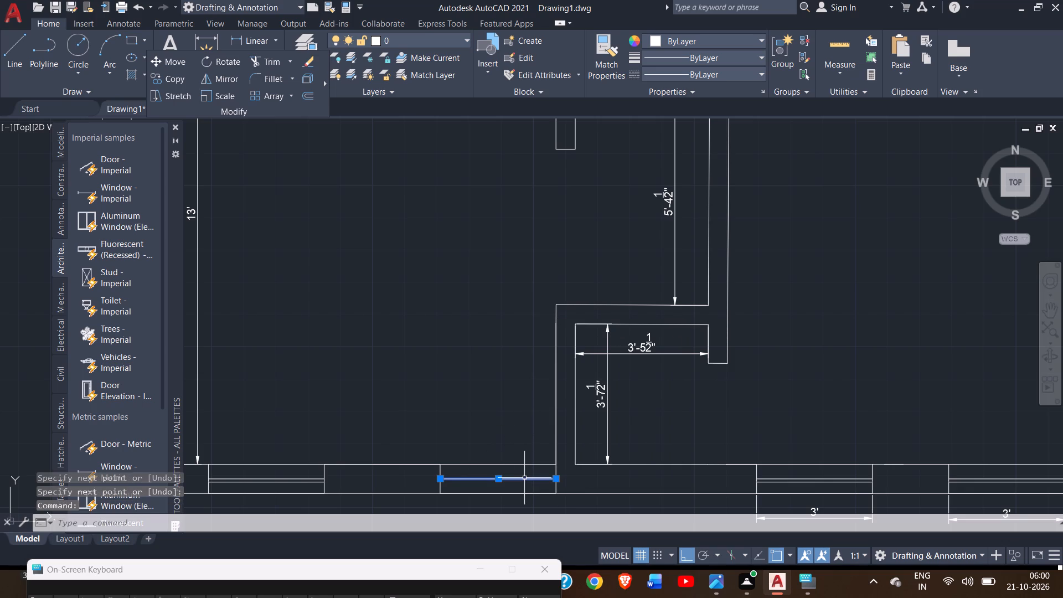
type("off")
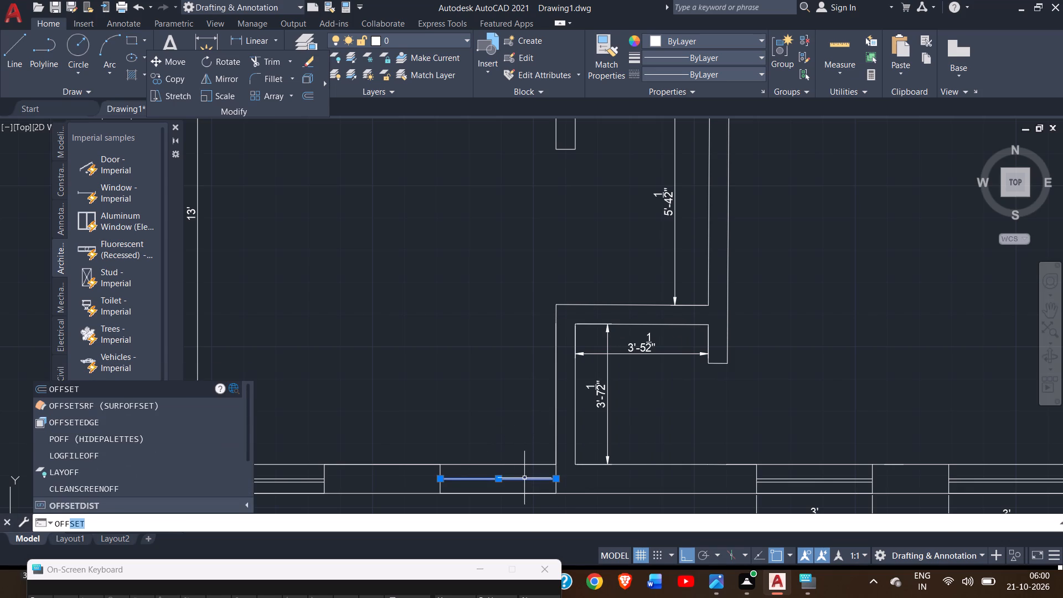
key("shift+Return")
key("1")
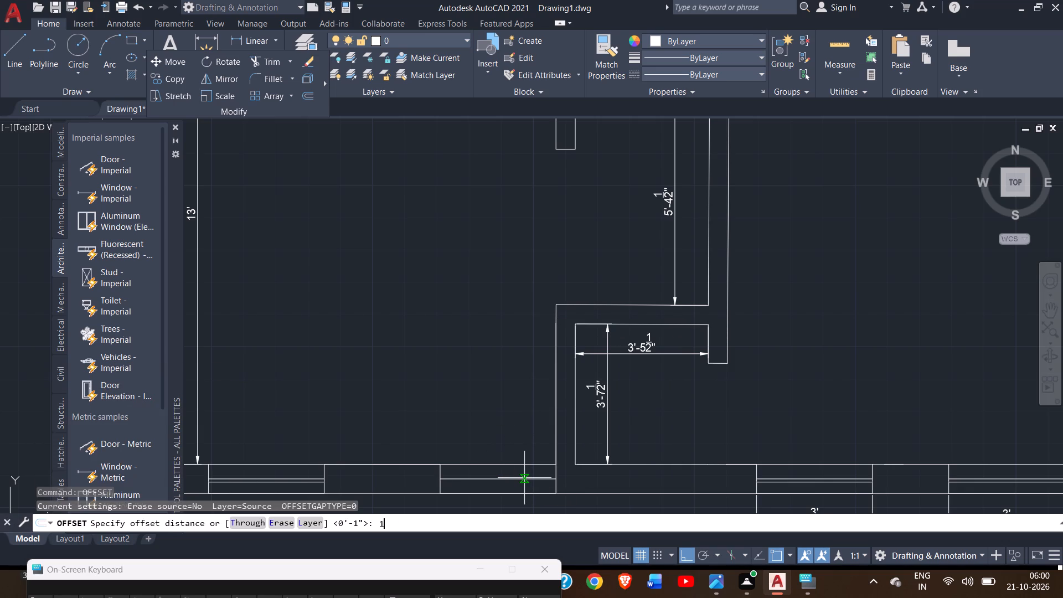
key("shift+quotedbl")
key("Return")
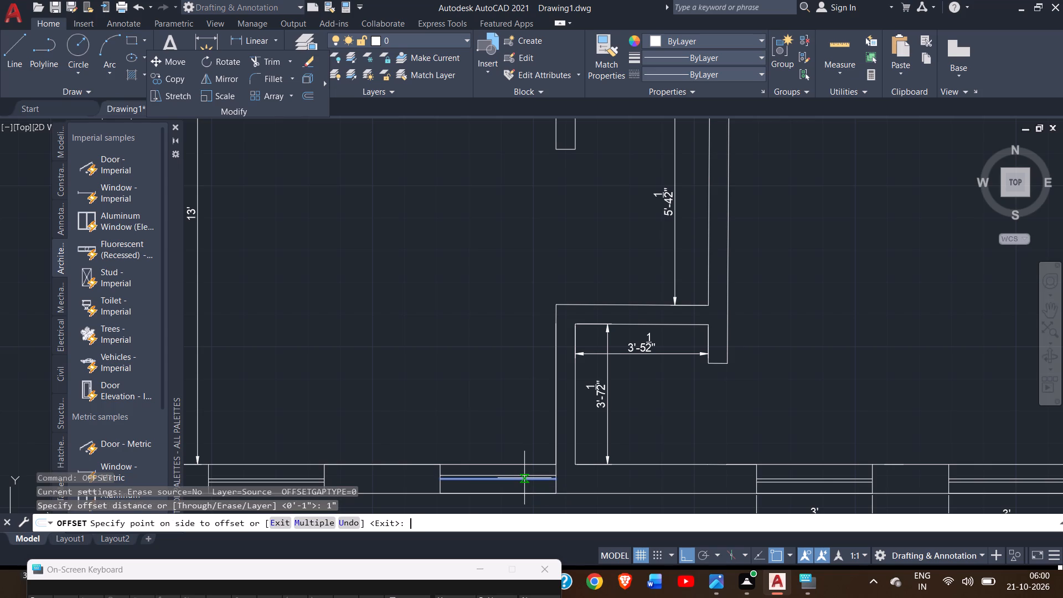
left_click(520, 495)
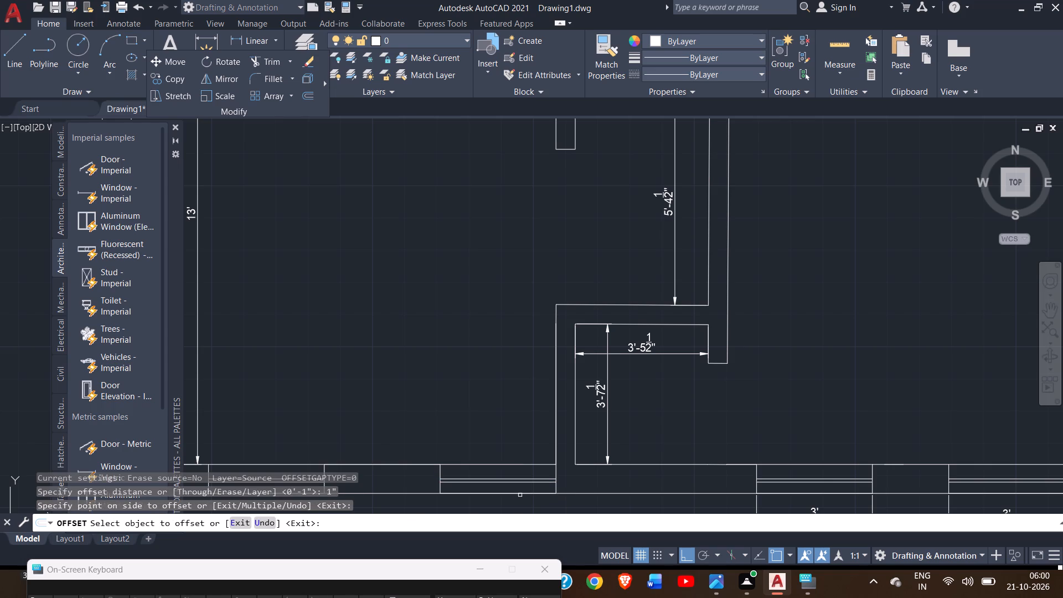
Draw a three-sided outline extending 7' south from the building's outer south wall, spanning its full width between the southwest and southeast corners.
scroll(400, 351, "down", 2, "ctrl")
right_click(400, 351)
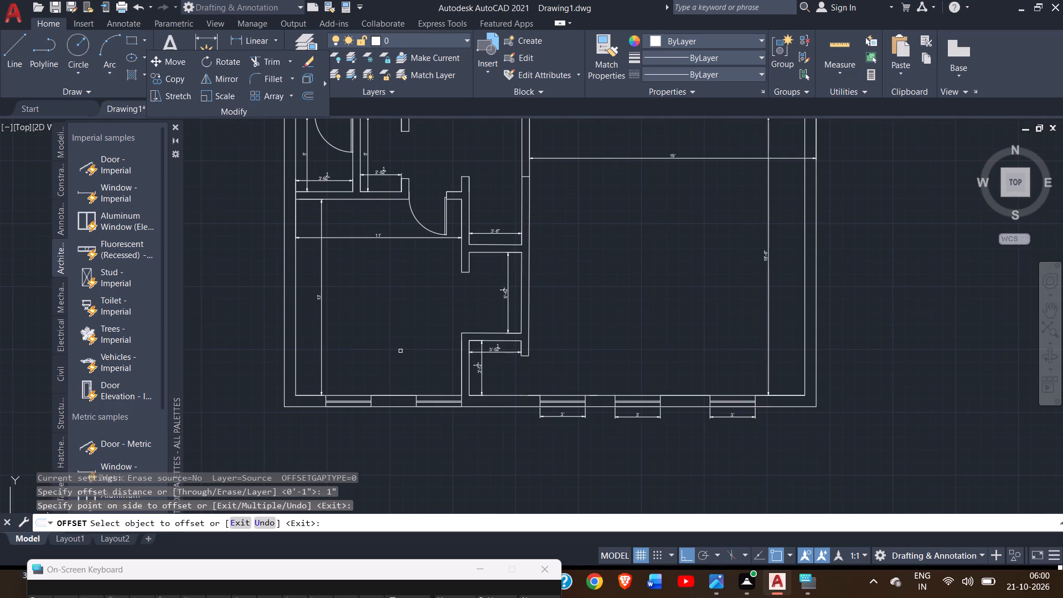
left_click(416, 353)
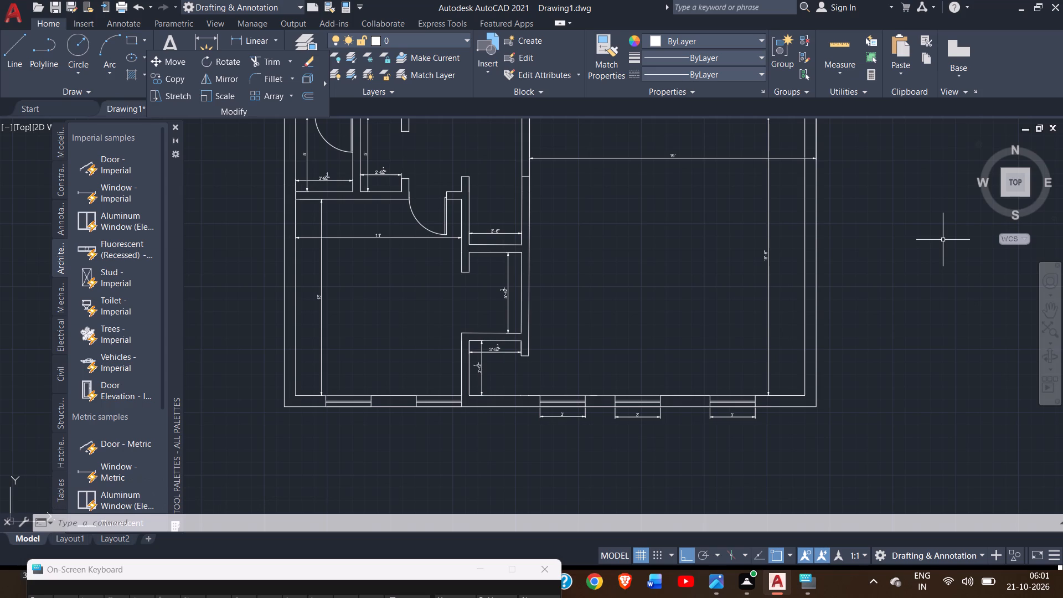
left_click(9, 55)
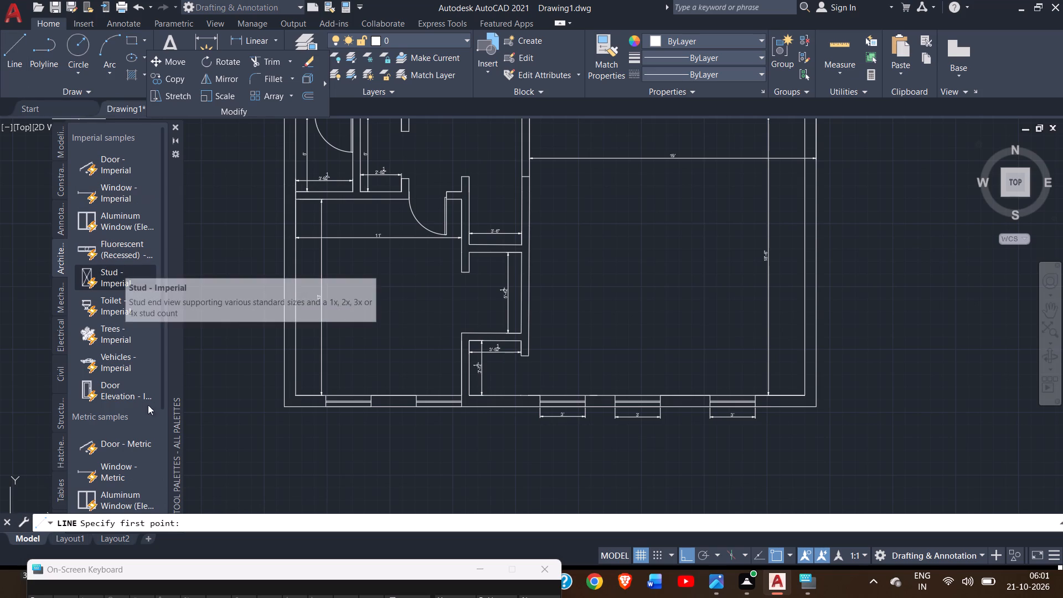
left_click(285, 409)
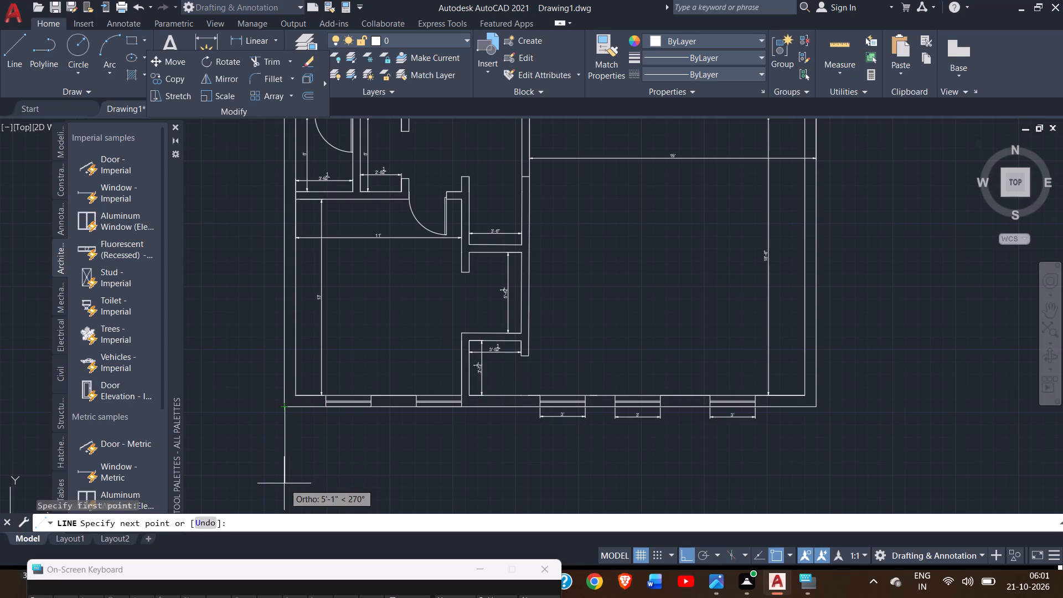
type("7'")
key("Return")
scroll(531, 488, "down", 2, "ctrl")
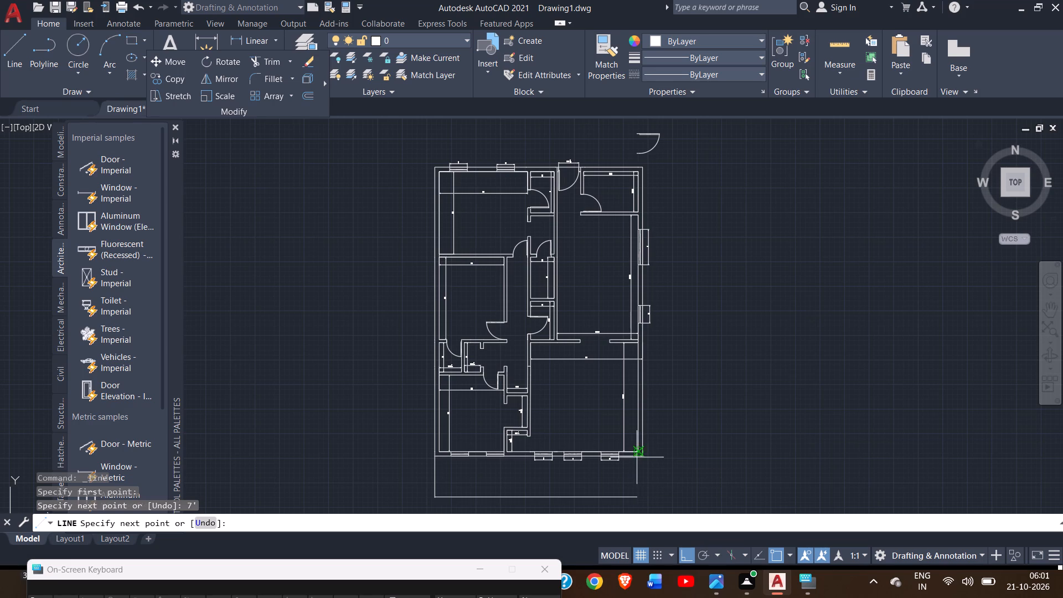
left_click(643, 498)
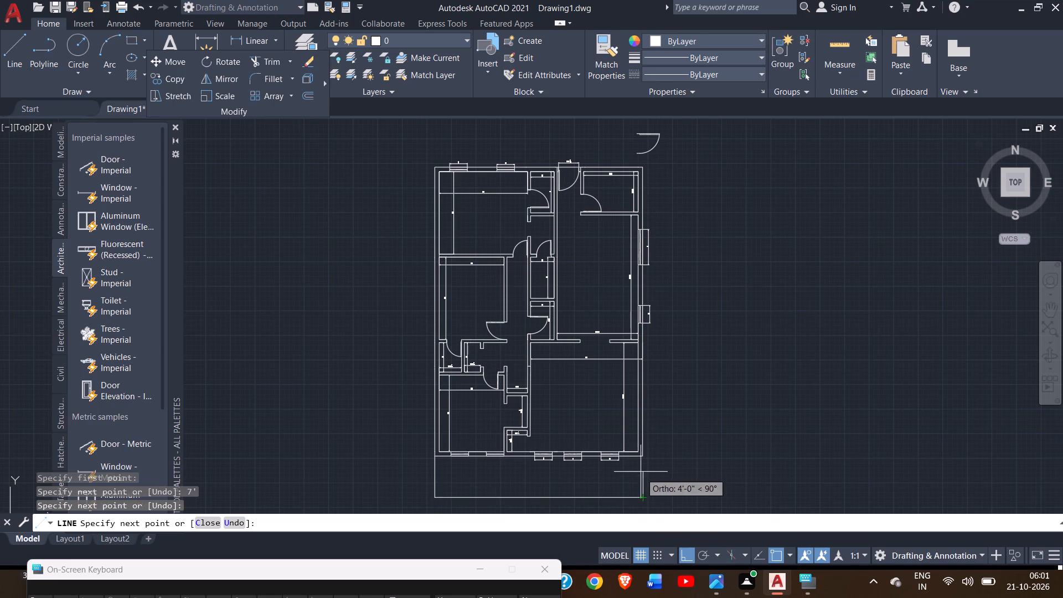
left_click(644, 460)
right_click(644, 460)
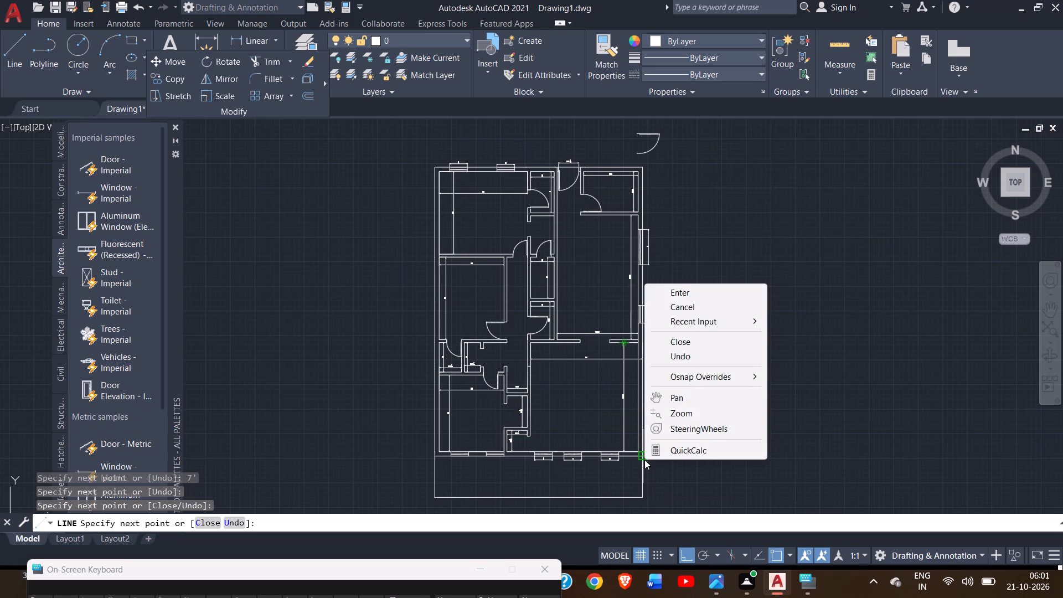
left_click(682, 295)
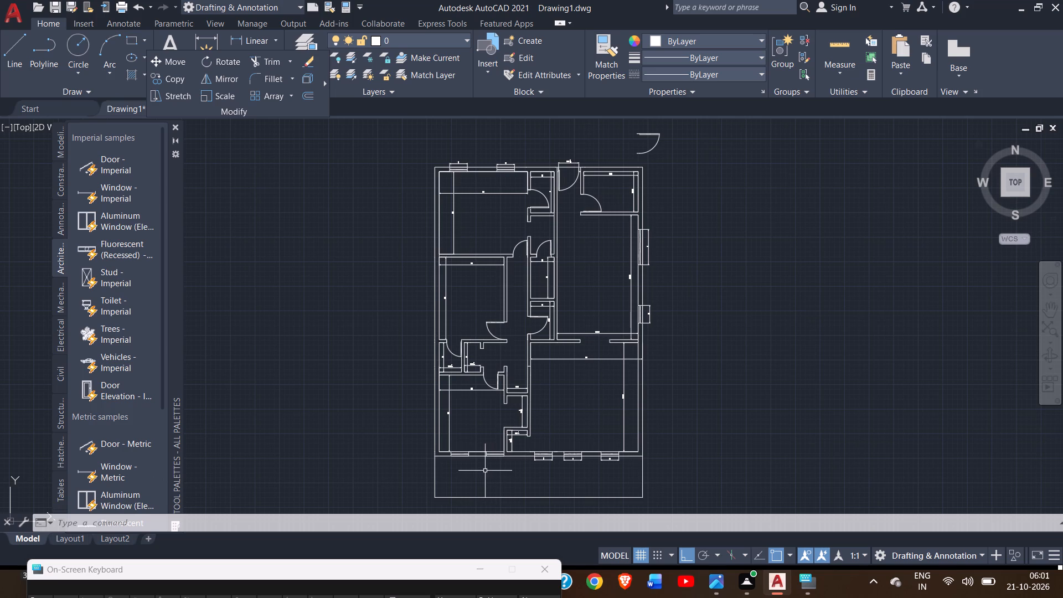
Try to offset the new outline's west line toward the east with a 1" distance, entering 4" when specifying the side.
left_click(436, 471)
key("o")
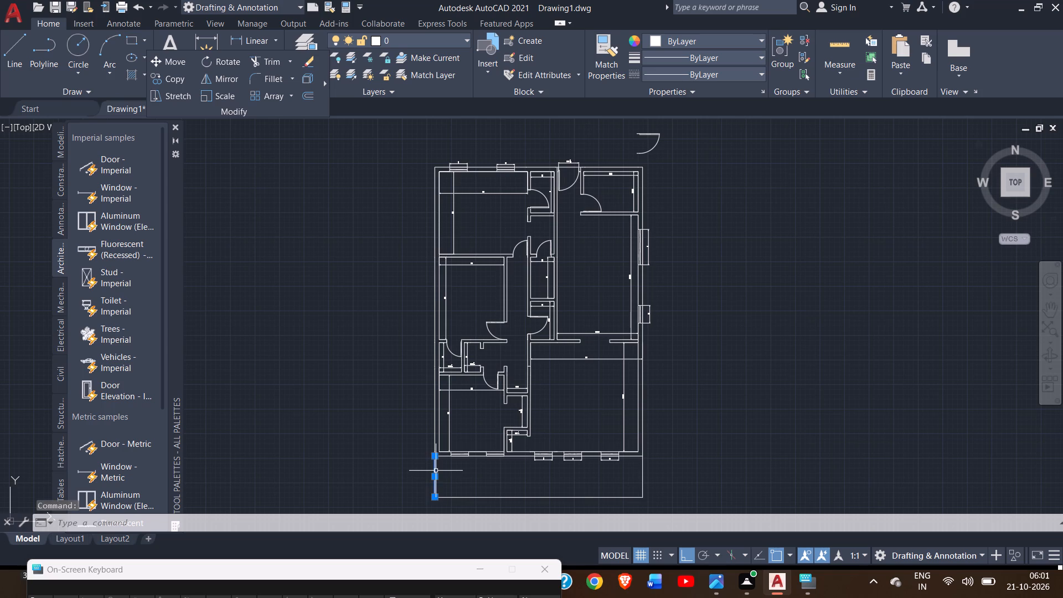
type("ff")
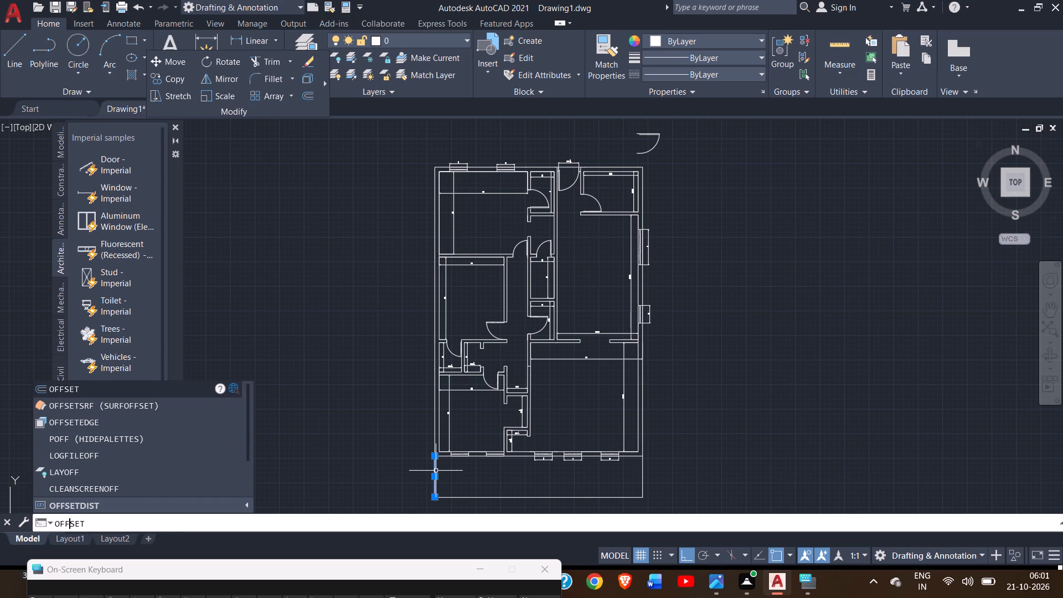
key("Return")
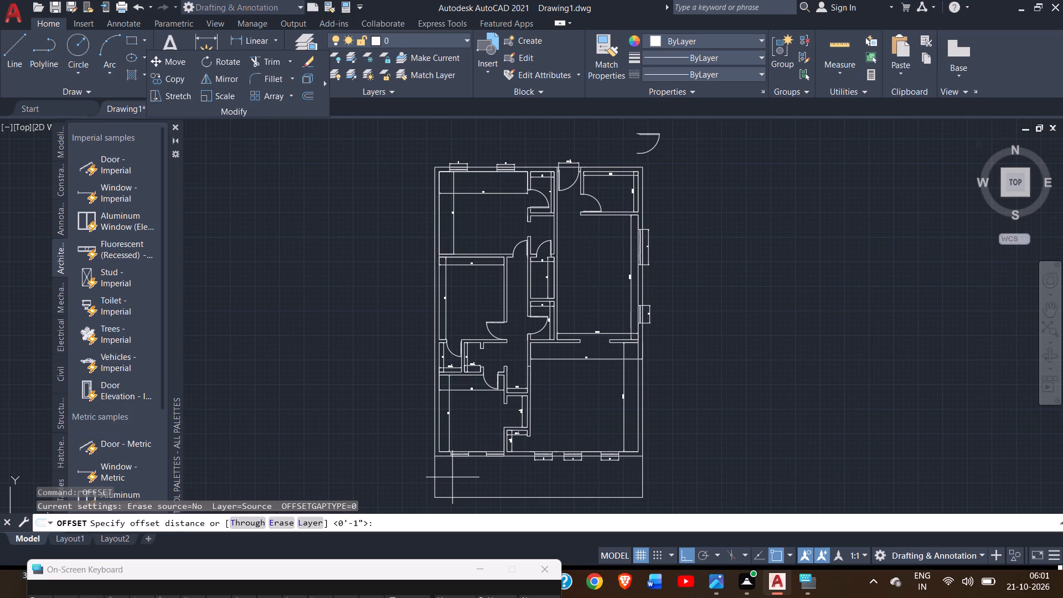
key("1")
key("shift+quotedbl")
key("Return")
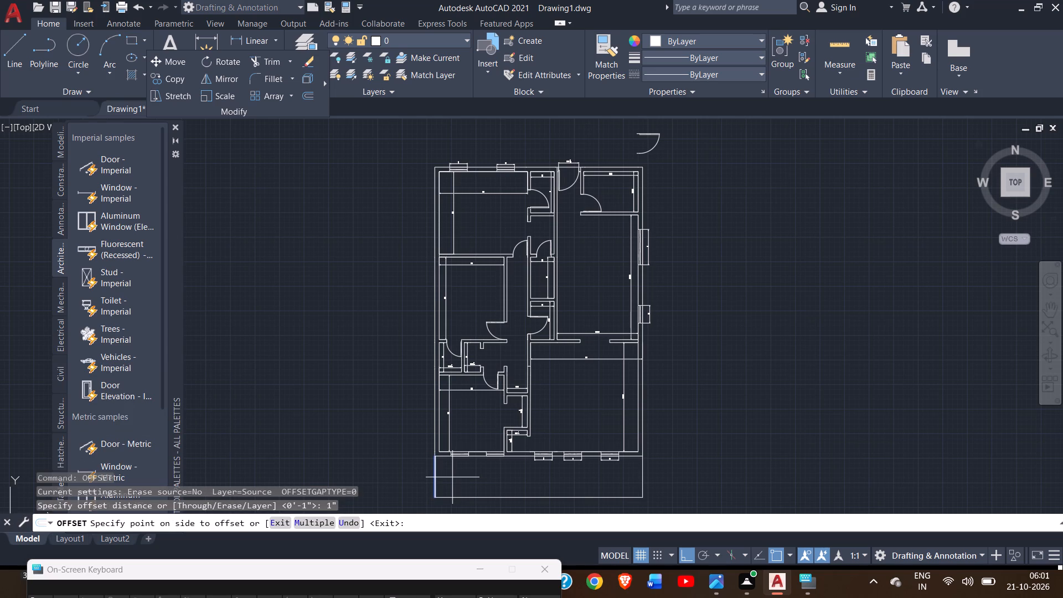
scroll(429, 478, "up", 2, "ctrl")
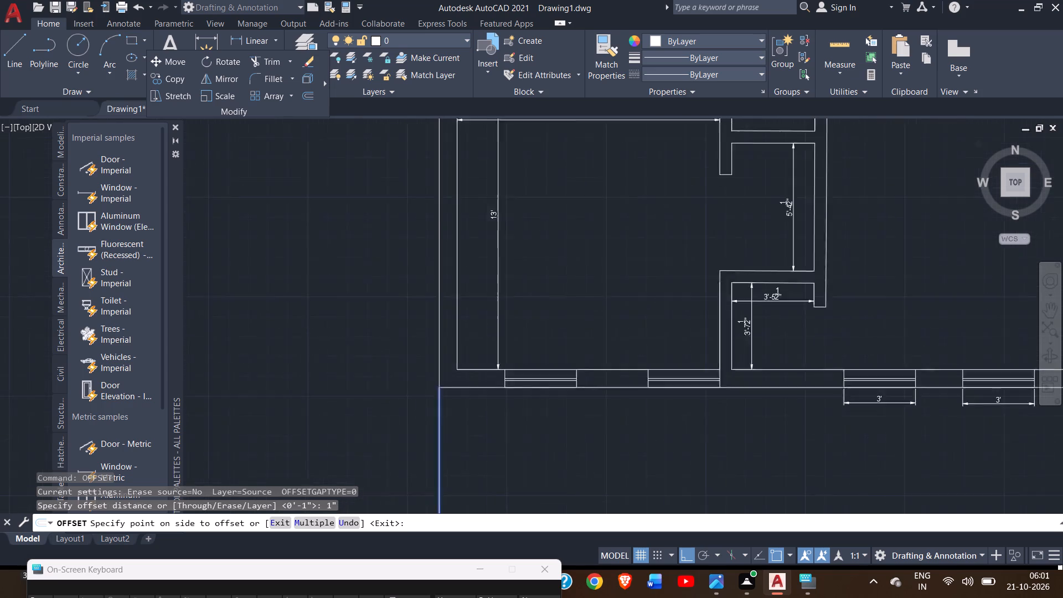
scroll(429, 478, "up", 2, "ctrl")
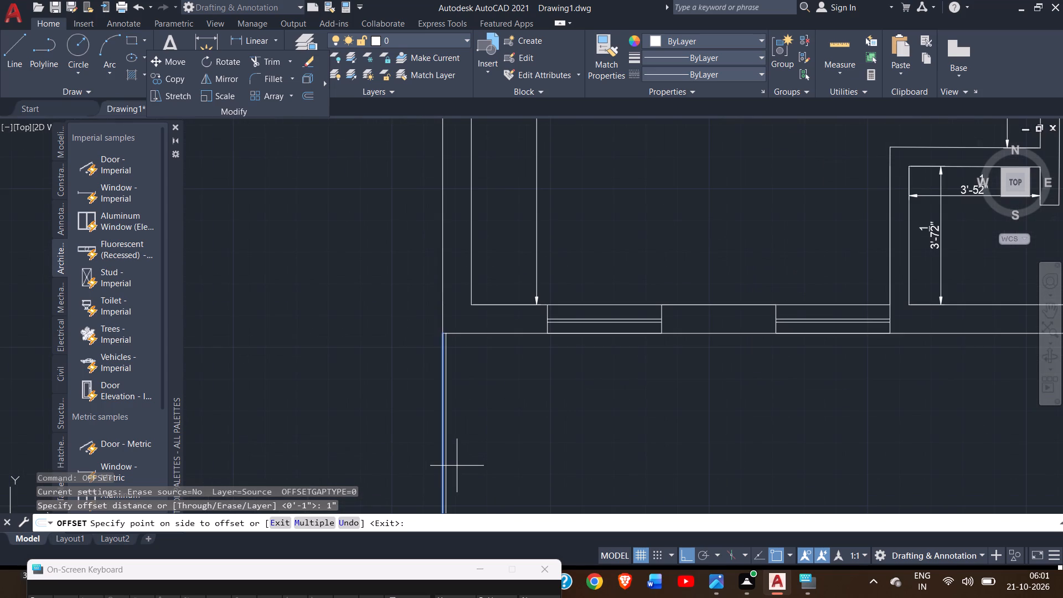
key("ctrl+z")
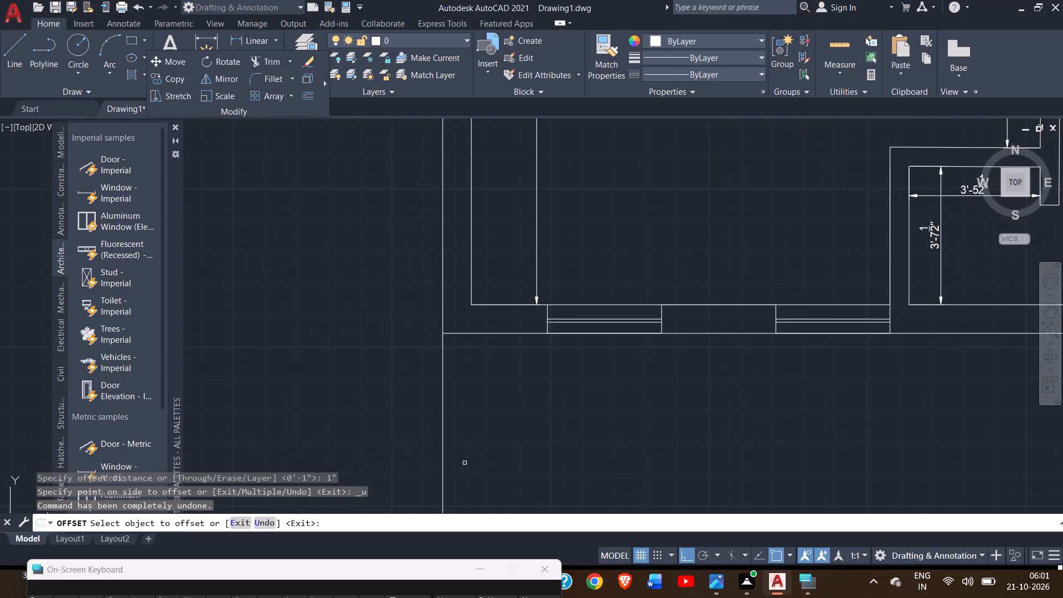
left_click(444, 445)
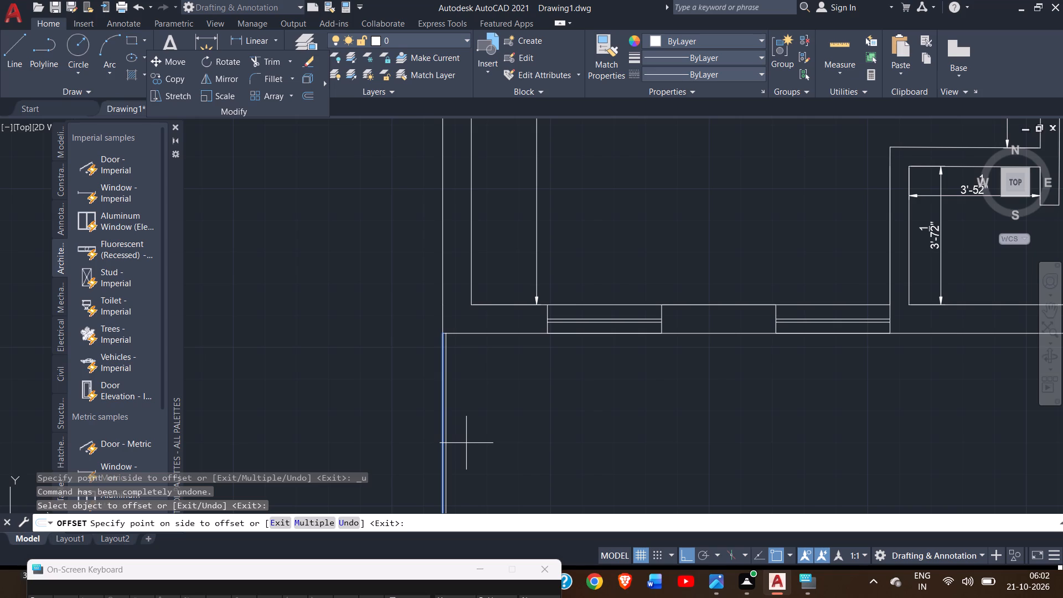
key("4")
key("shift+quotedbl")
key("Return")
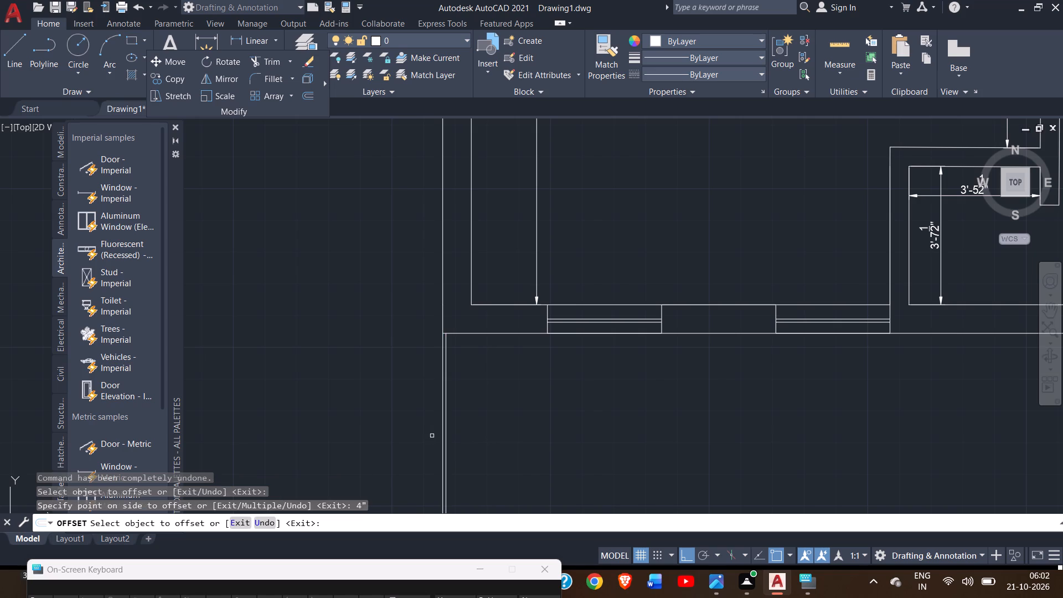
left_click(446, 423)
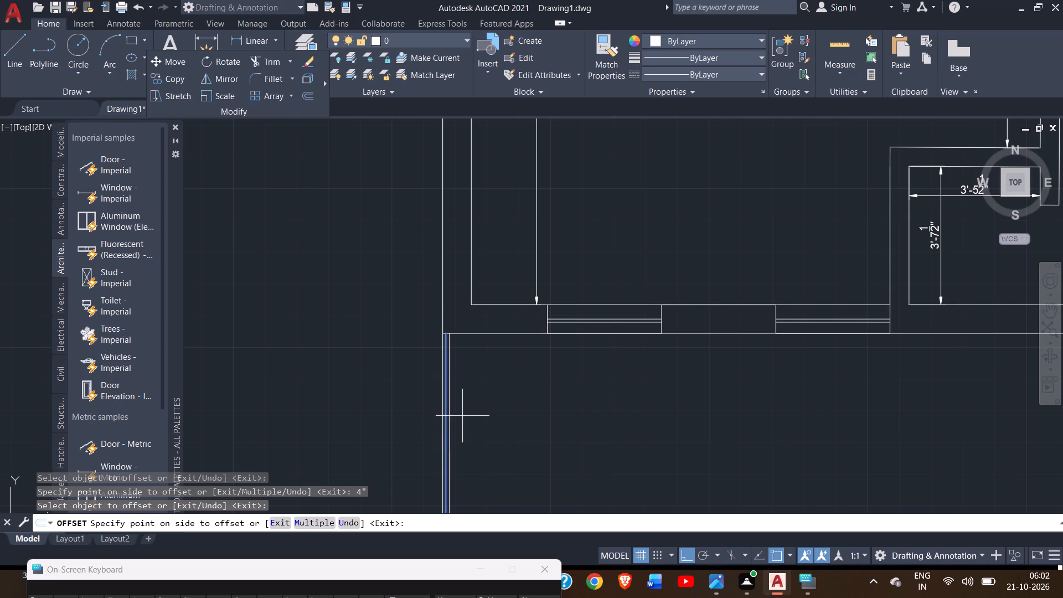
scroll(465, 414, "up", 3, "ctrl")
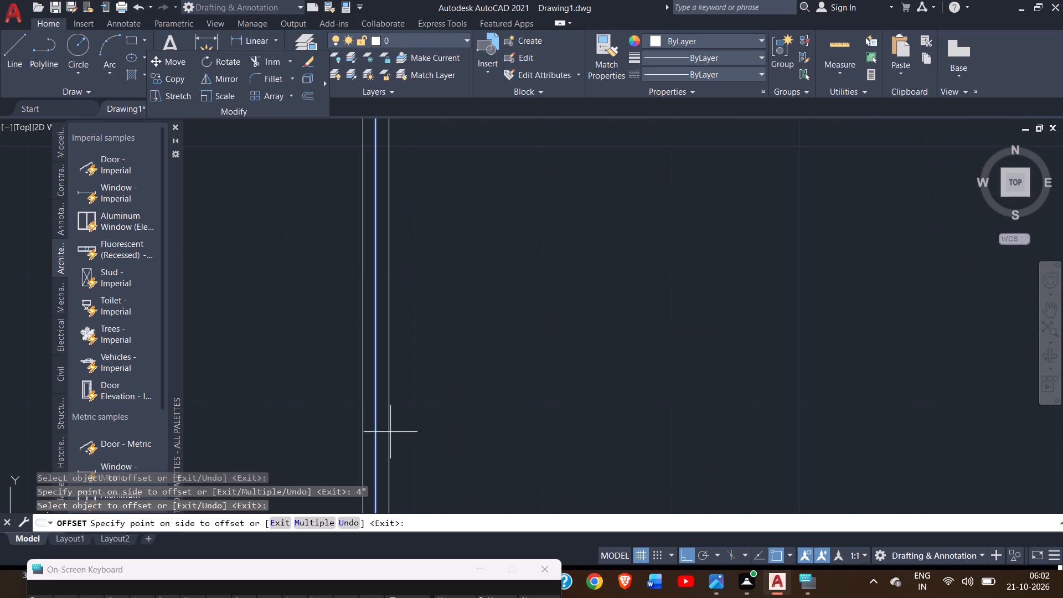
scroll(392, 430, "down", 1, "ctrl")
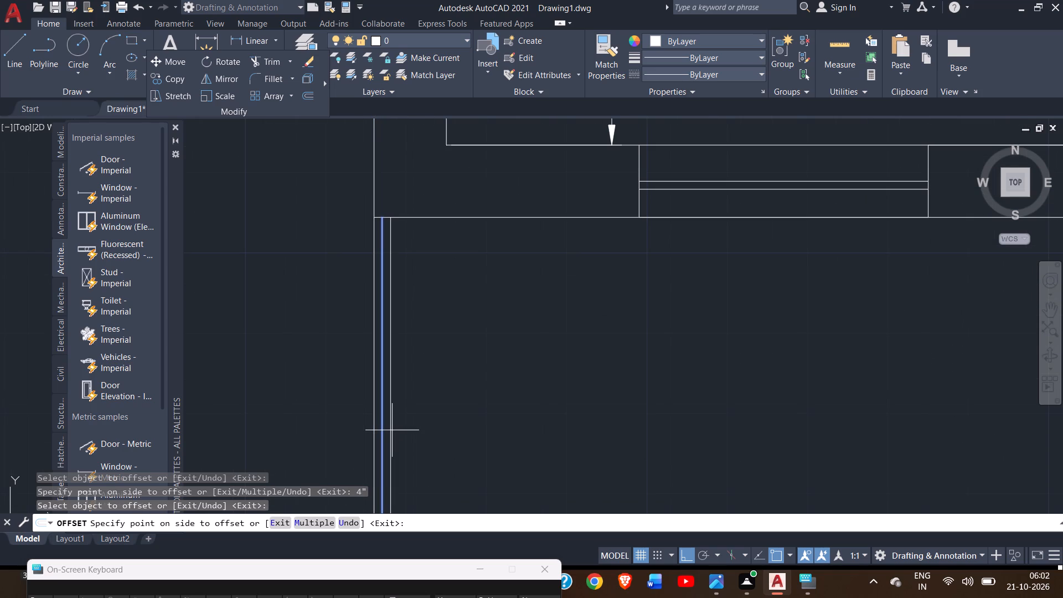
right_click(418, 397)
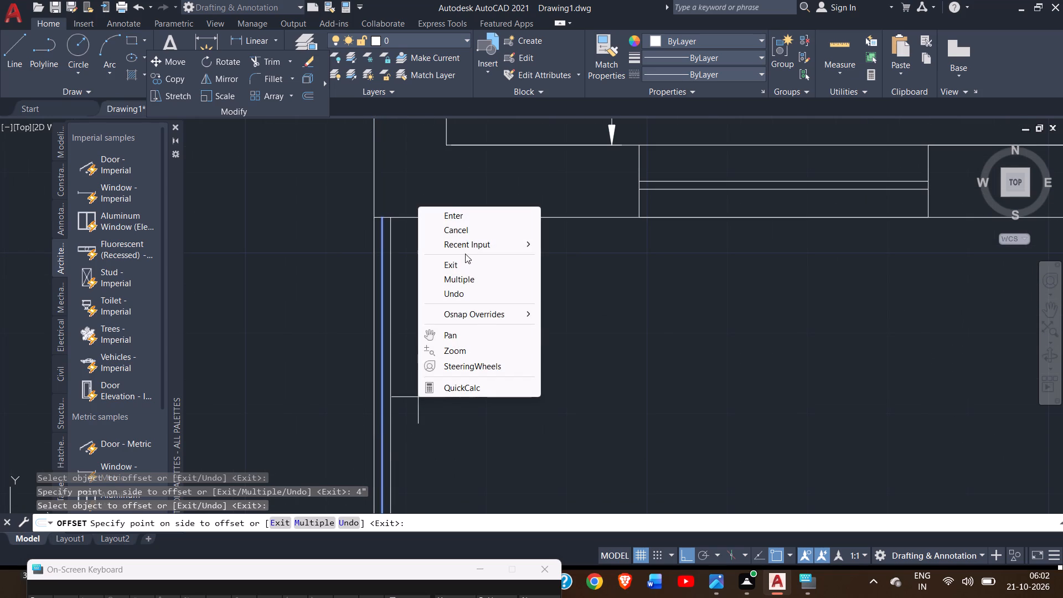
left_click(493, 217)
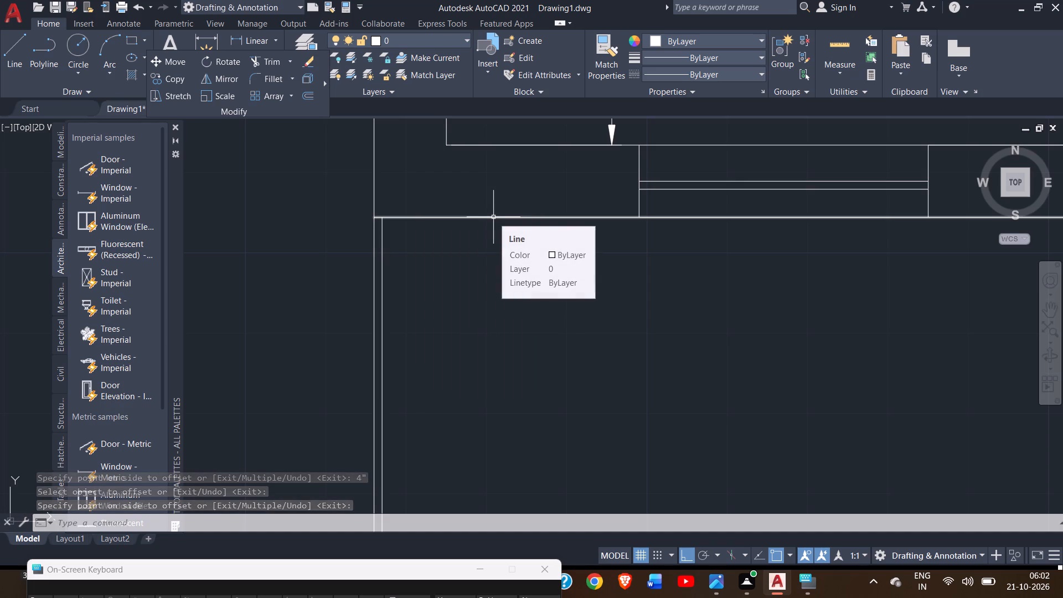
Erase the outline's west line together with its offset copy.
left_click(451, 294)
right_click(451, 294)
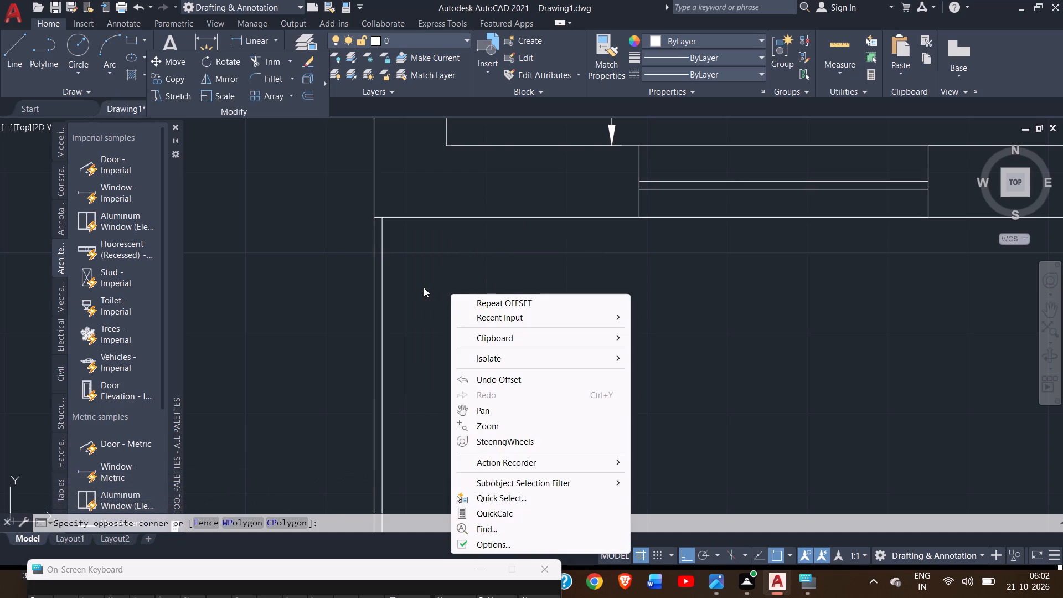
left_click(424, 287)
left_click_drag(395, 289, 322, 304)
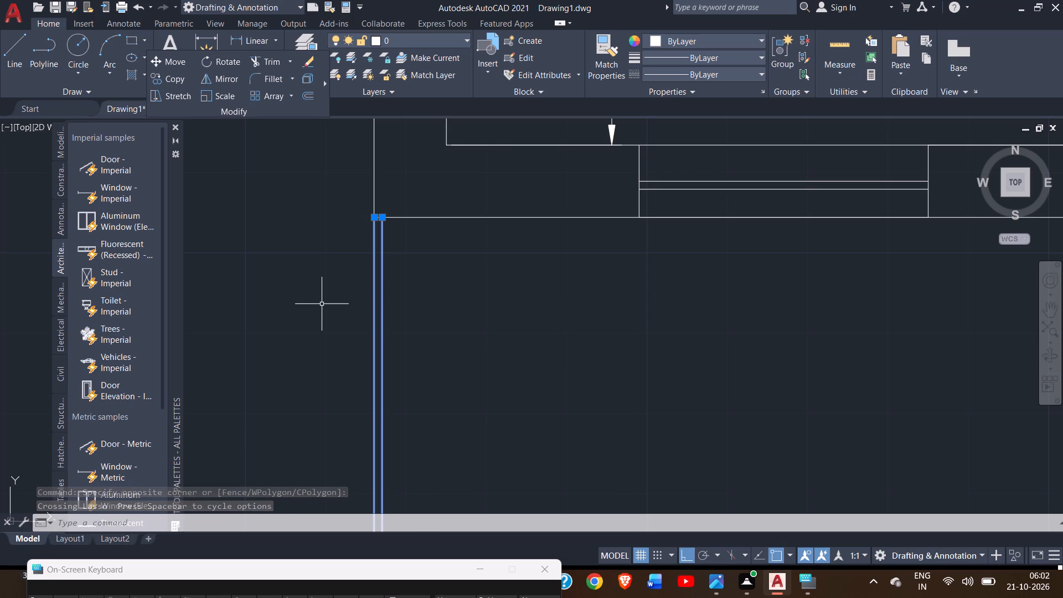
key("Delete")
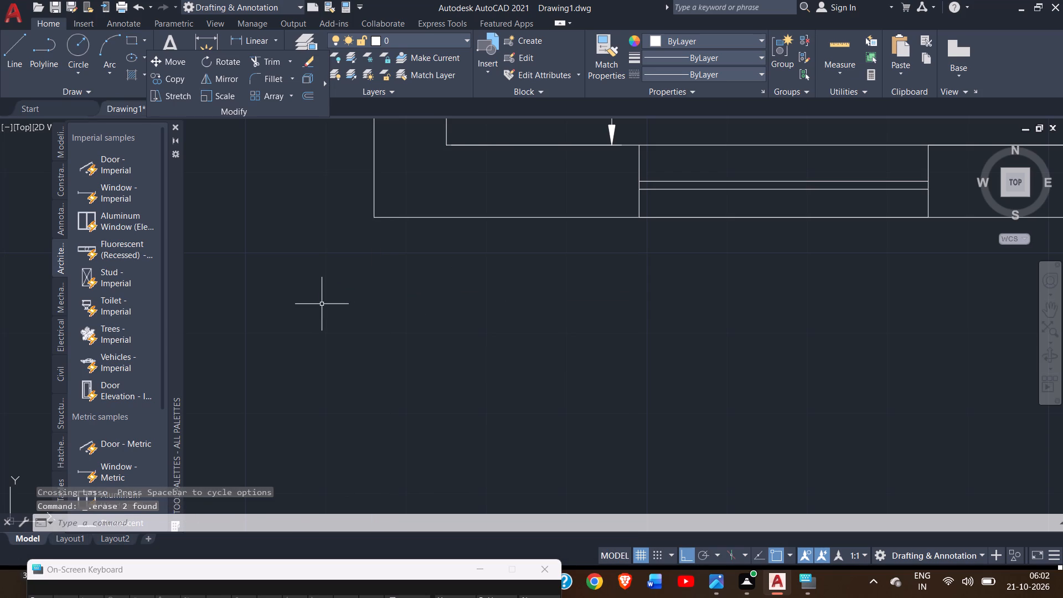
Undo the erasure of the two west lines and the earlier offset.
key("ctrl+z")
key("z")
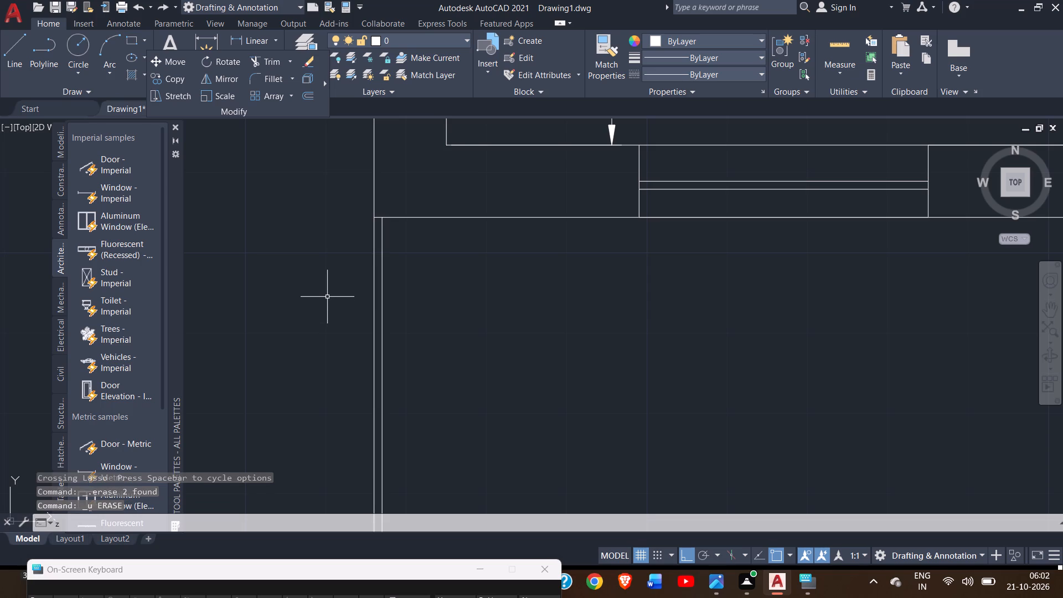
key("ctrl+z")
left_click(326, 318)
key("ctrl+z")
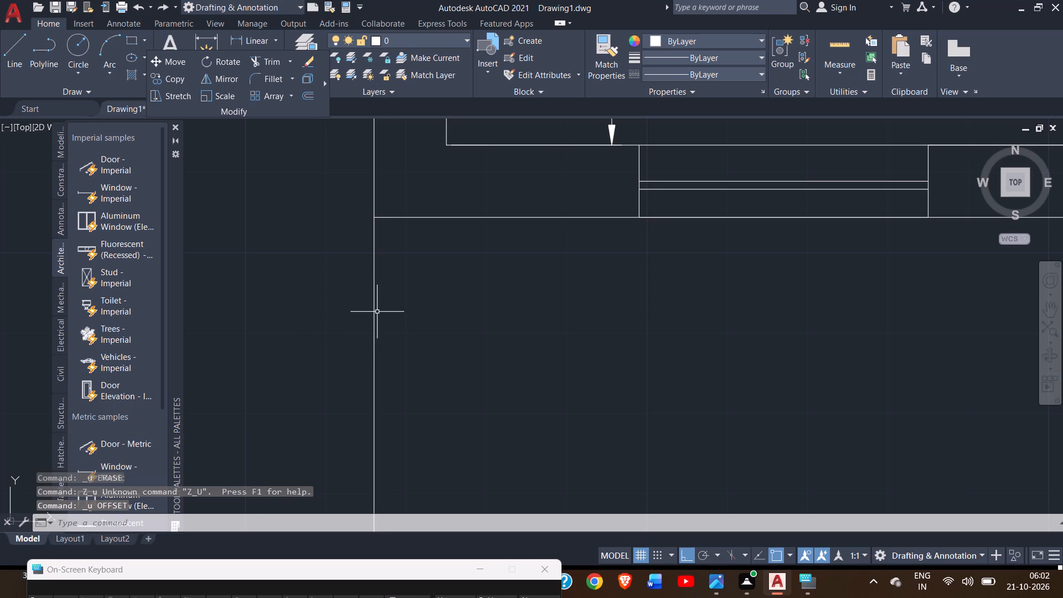
Offset the west line of the outline south of the building 4" toward the east.
left_click(373, 297)
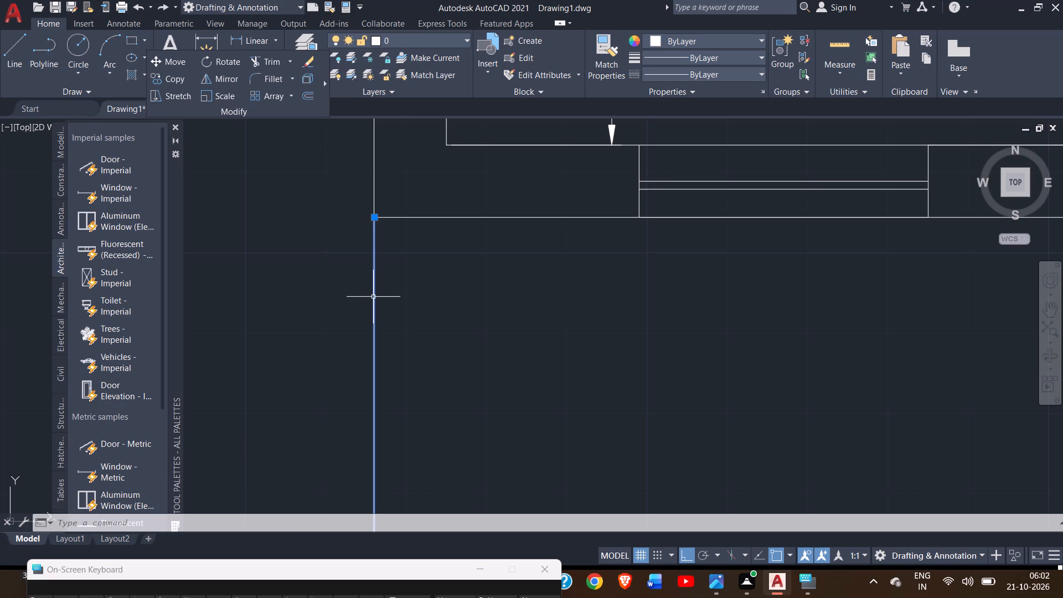
key("o")
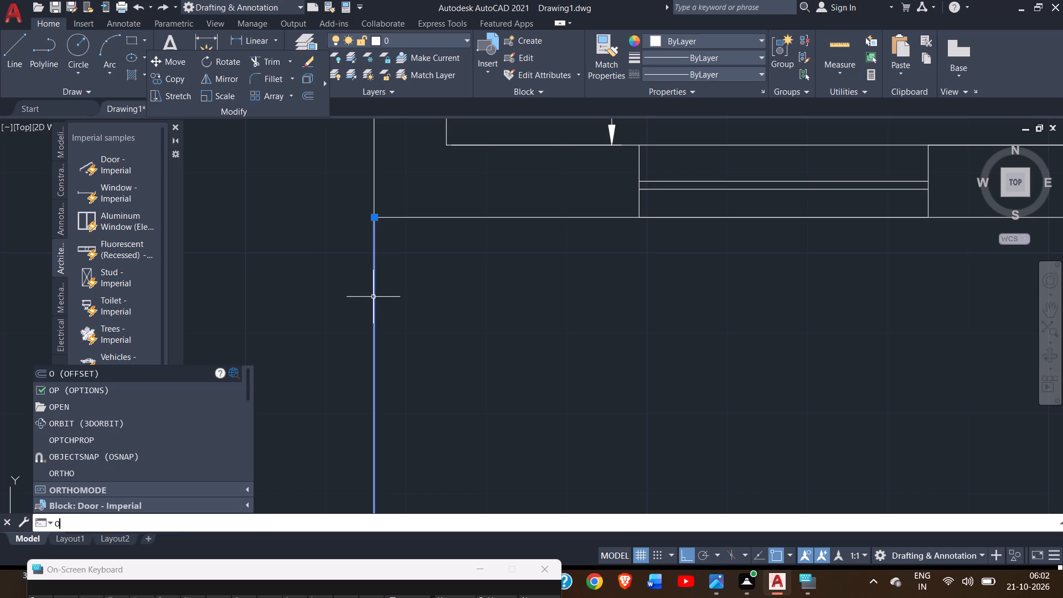
type("ff")
key("Return")
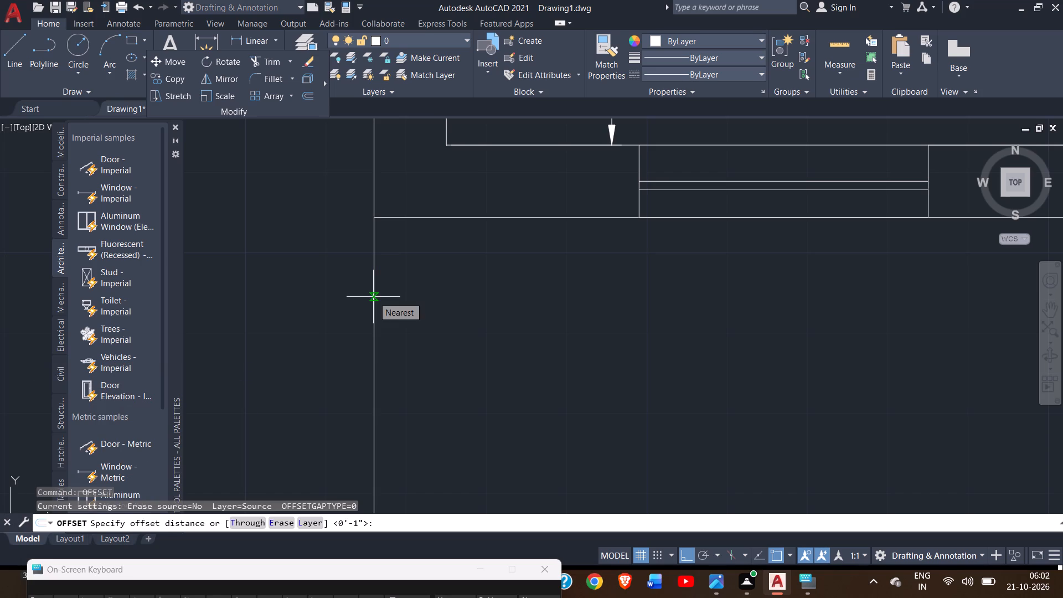
key("4")
key("shift+quotedbl")
key("Return")
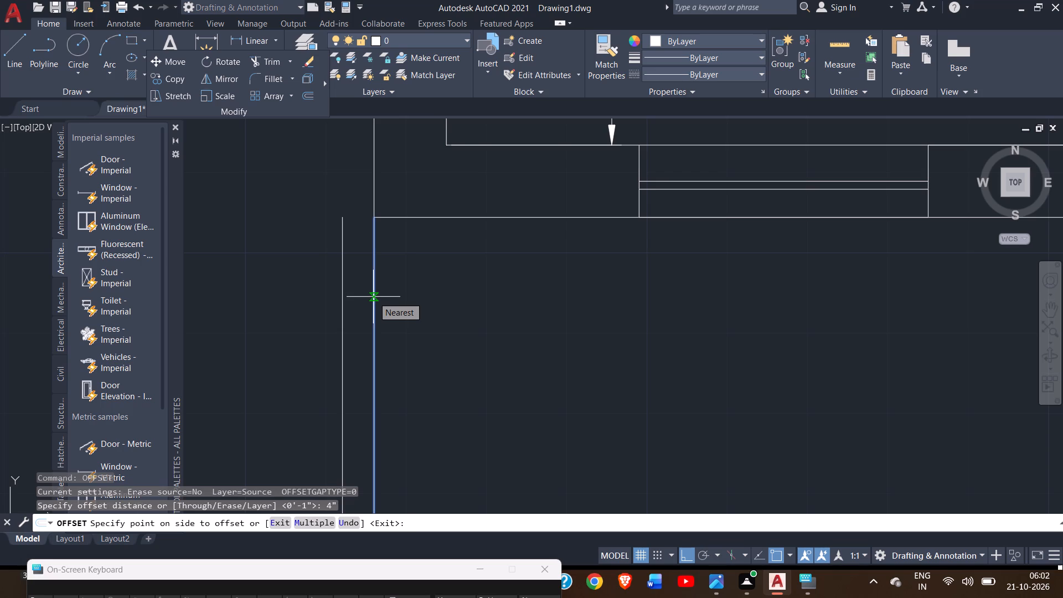
left_click(499, 304)
scroll(499, 304, "down", 3, "ctrl")
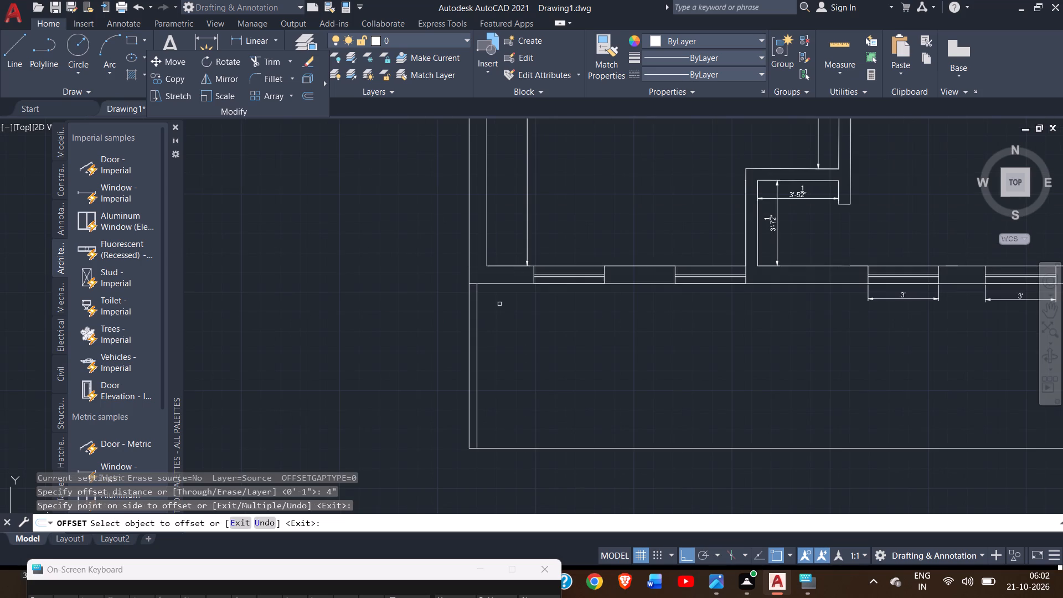
Offset the south and east lines of the outline south of the building 4" inward.
left_click(530, 446)
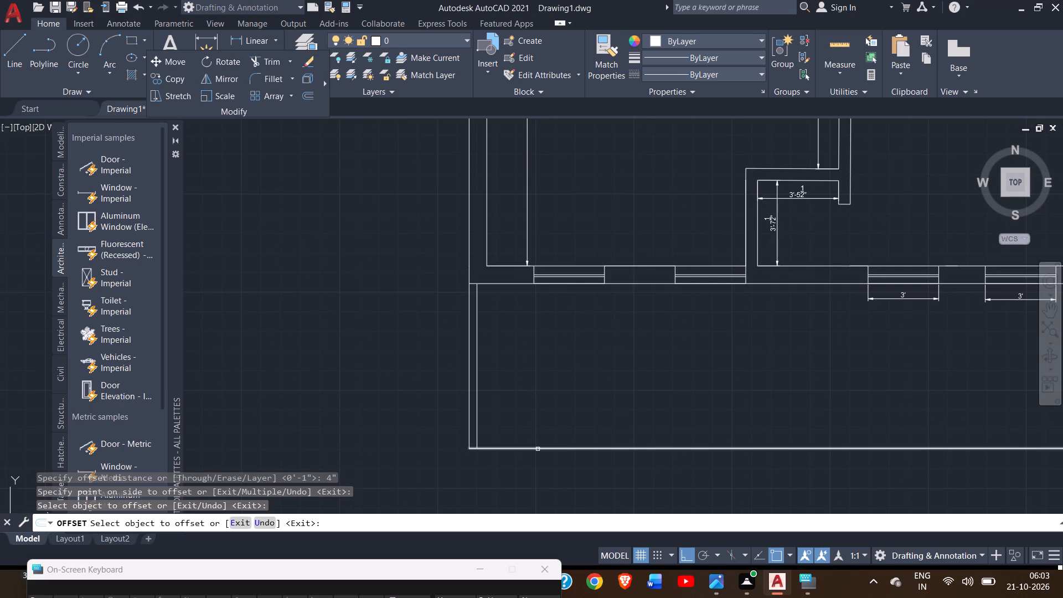
left_click(538, 450)
left_click(539, 409)
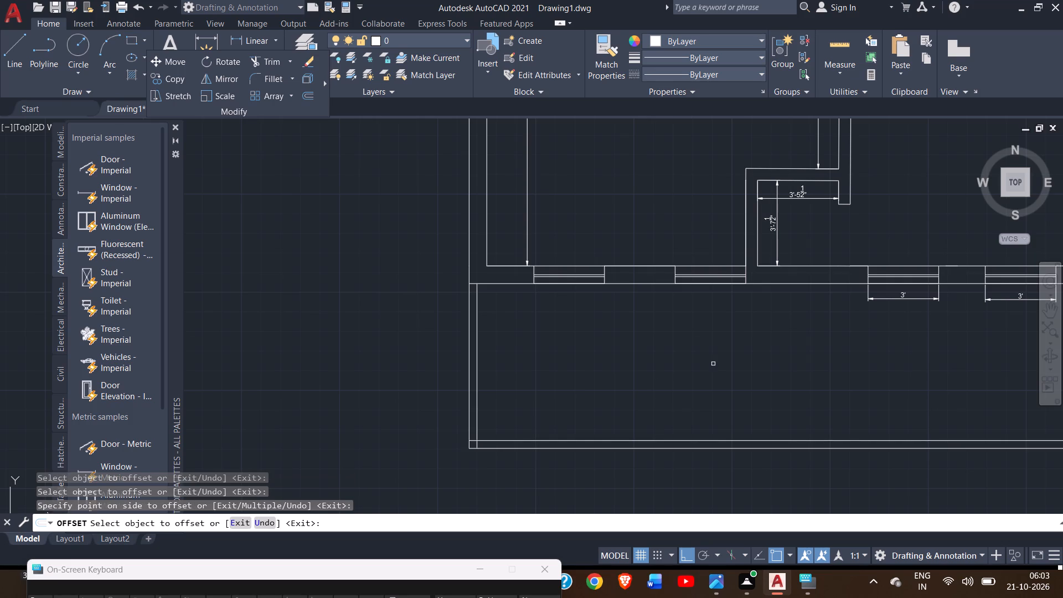
scroll(713, 364, "down", 4, "ctrl")
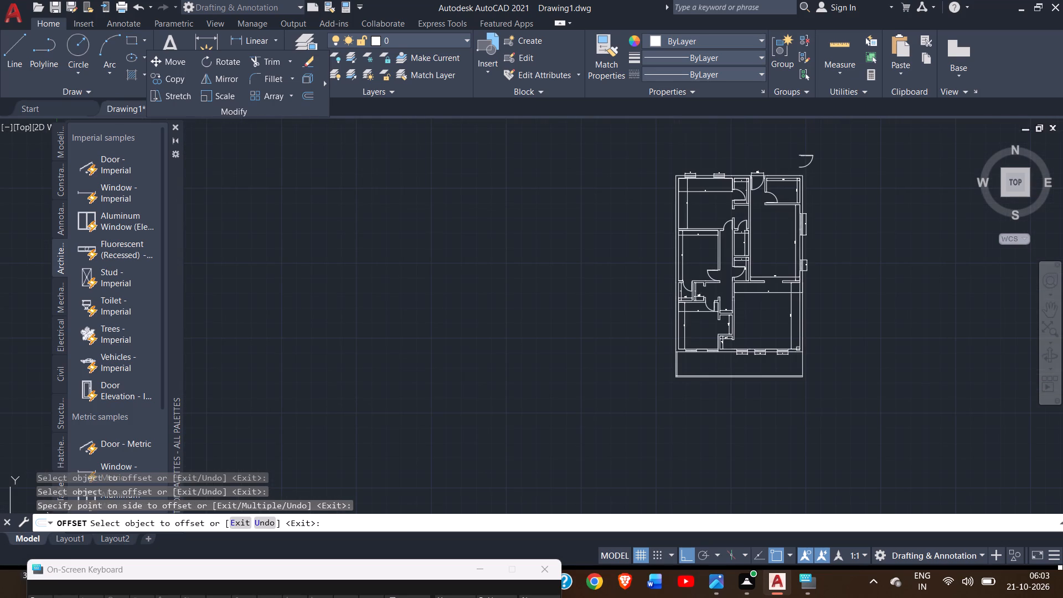
scroll(816, 353, "up", 5, "ctrl")
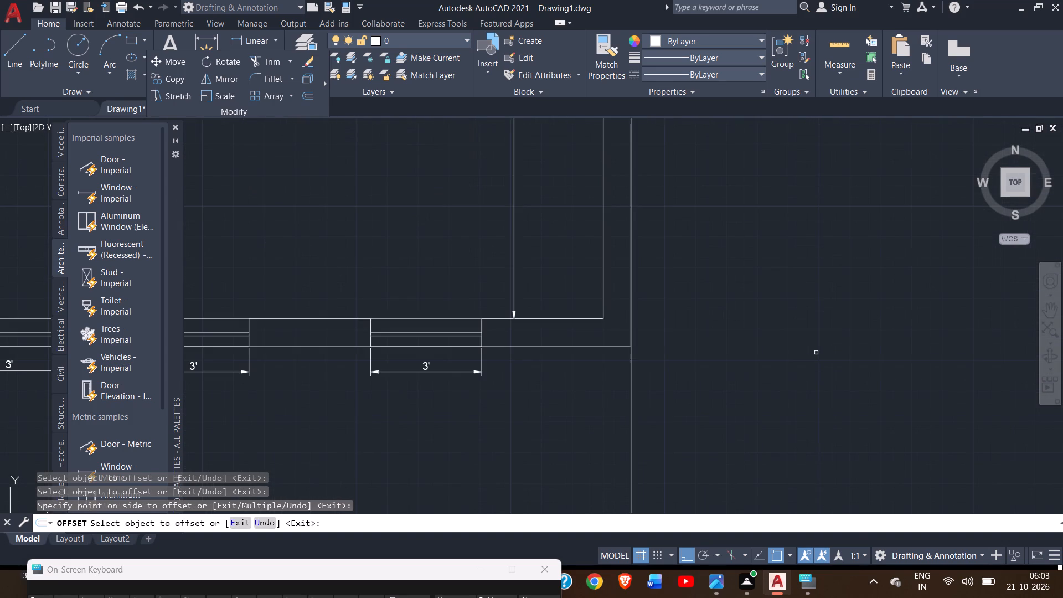
left_click(629, 398)
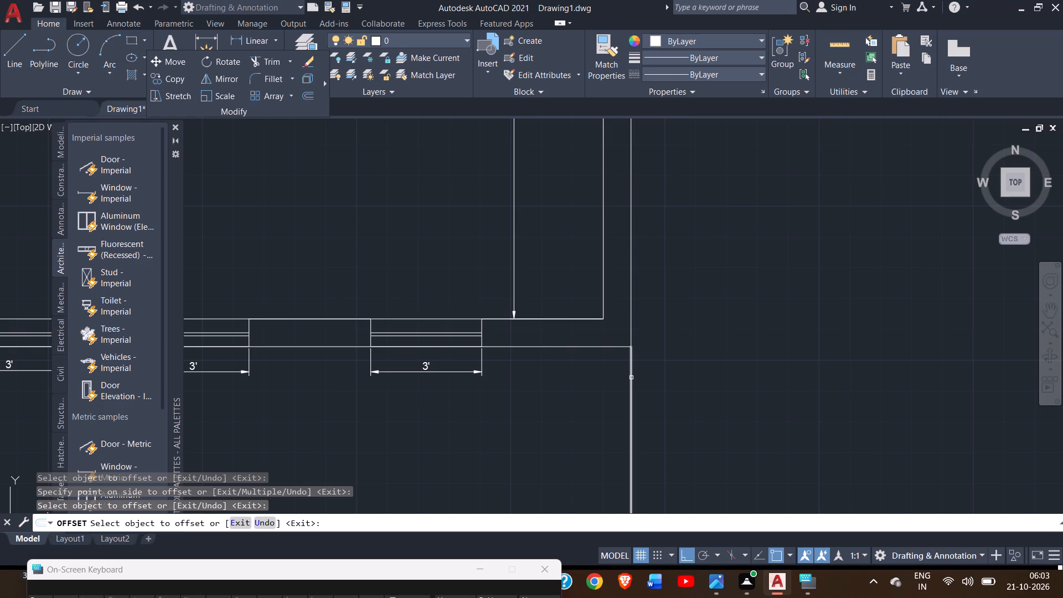
left_click(631, 378)
left_click(587, 386)
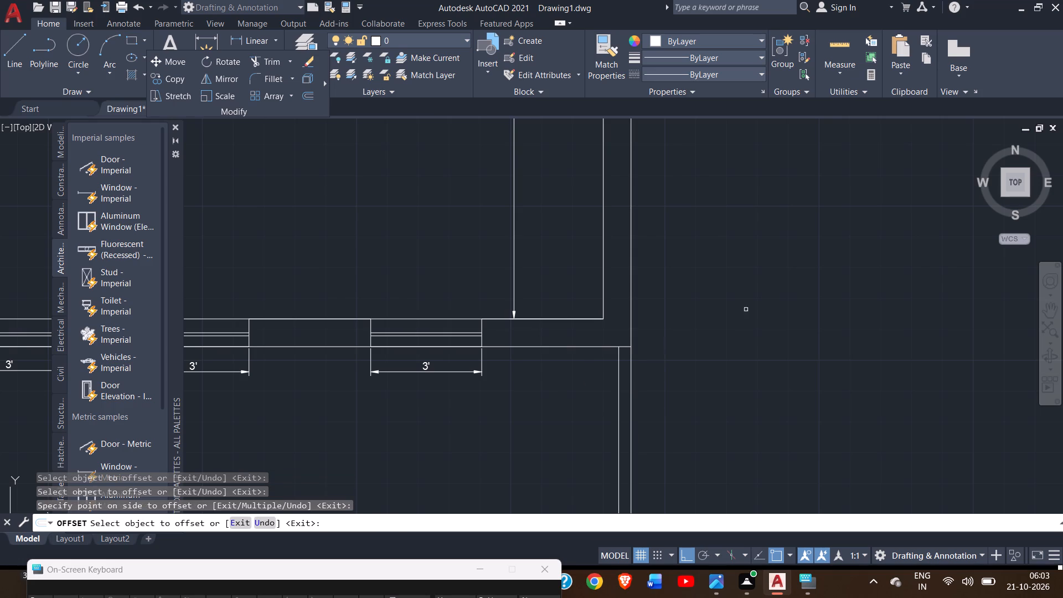
Draw a 1' by 1' square with lines in the inner southwest corner of the bordered south area.
scroll(828, 259, "down", 3, "ctrl")
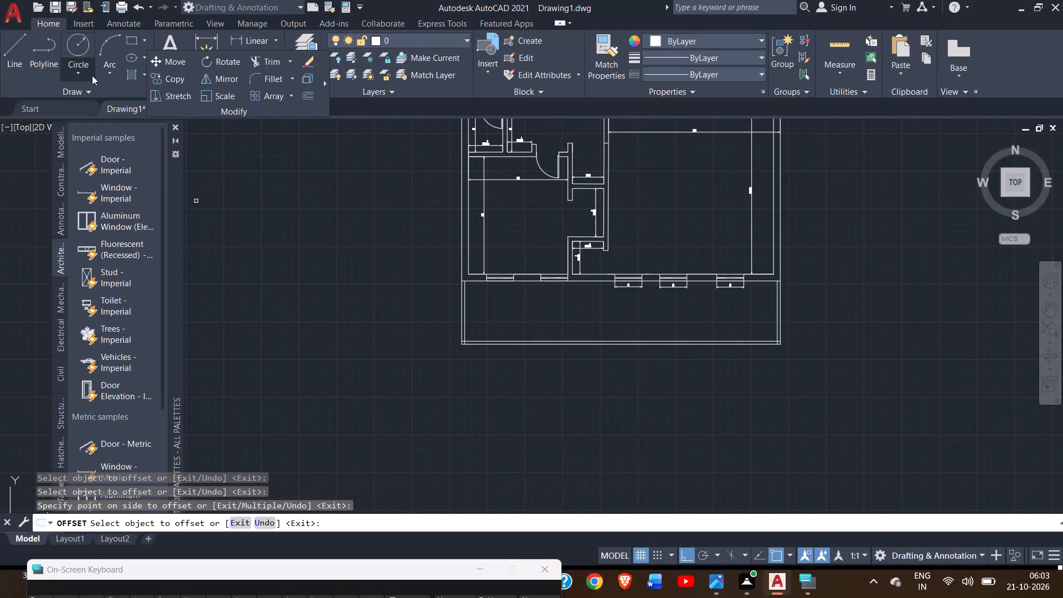
left_click(13, 54)
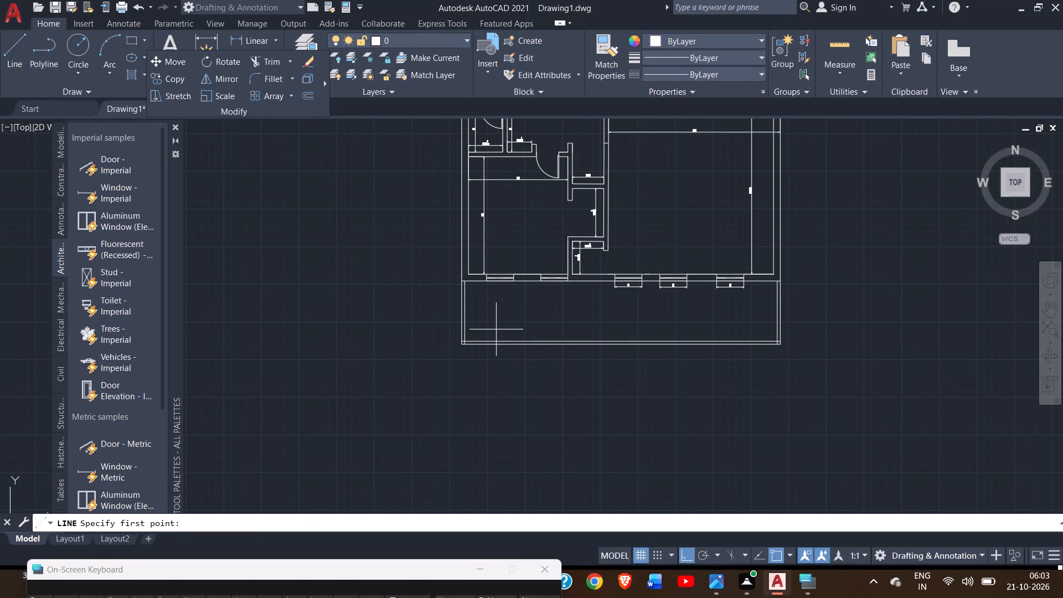
scroll(496, 329, "up", 3, "ctrl")
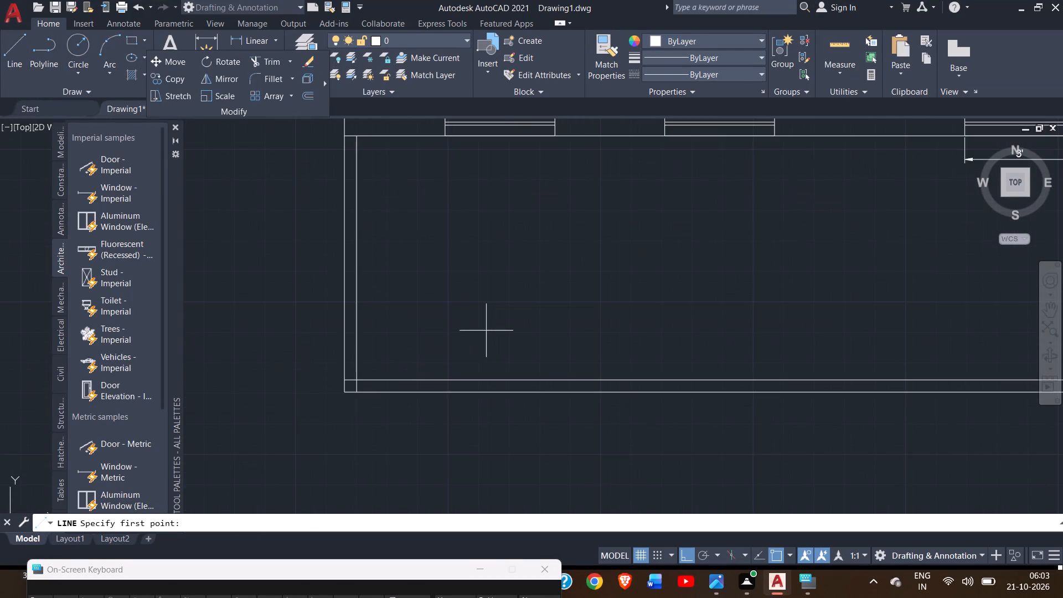
left_click_drag(357, 380, 362, 379)
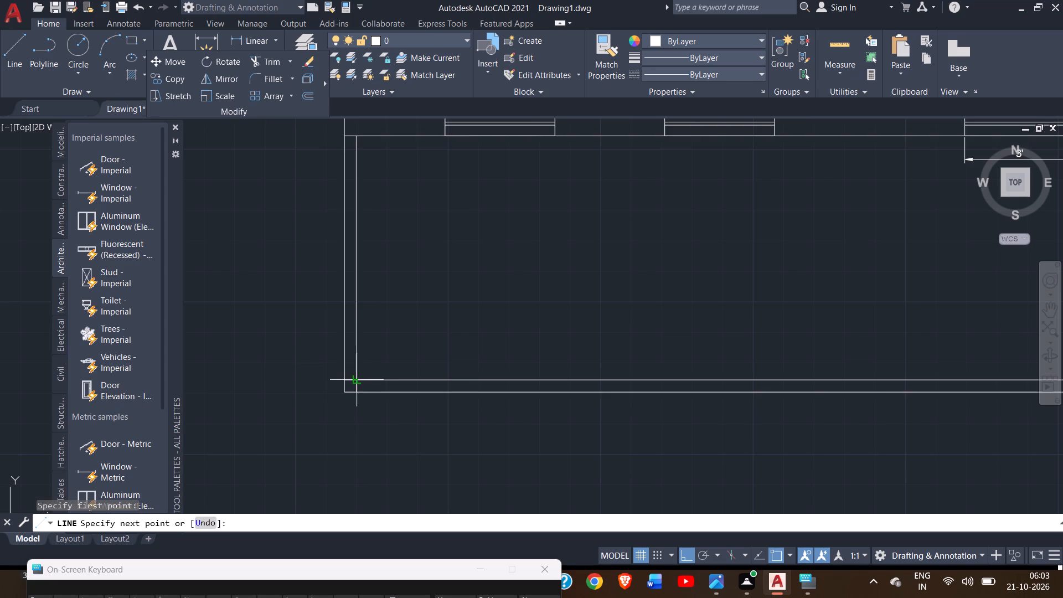
left_click_drag(362, 379, 378, 378)
type("1'")
key("Return")
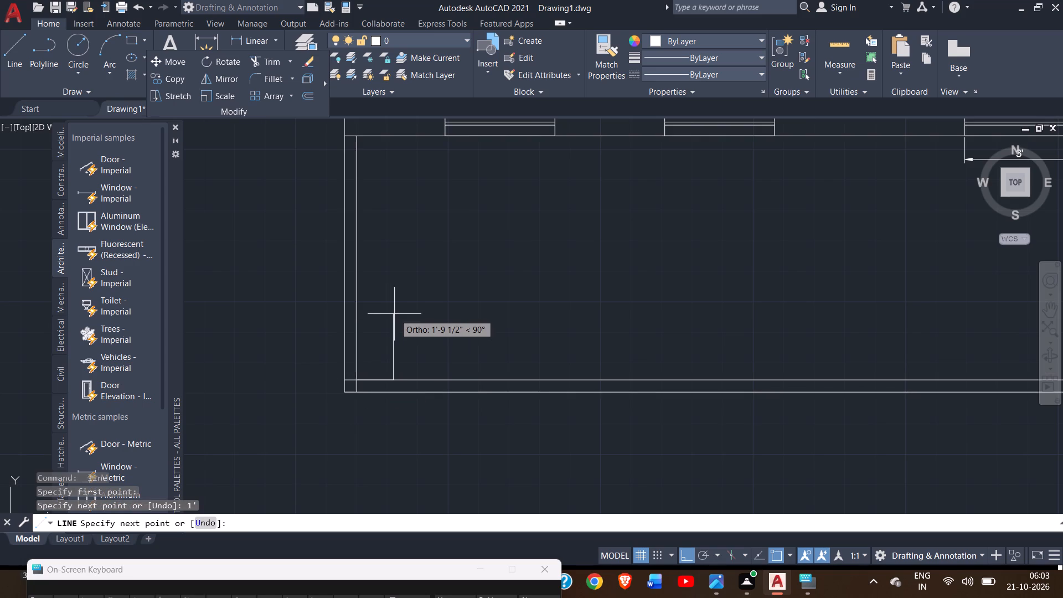
type("1'")
key("Return")
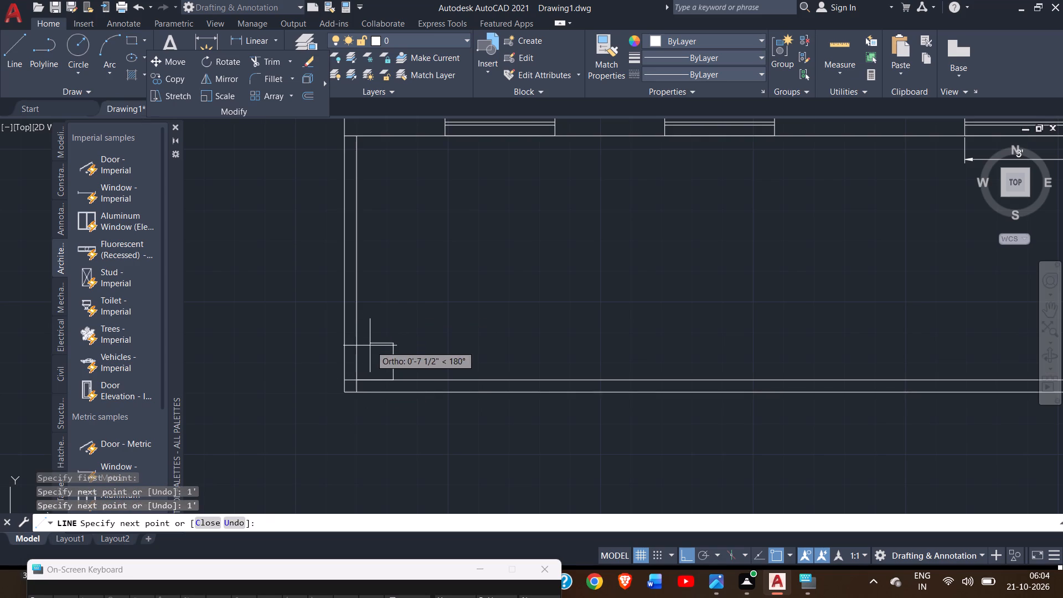
left_click(356, 345)
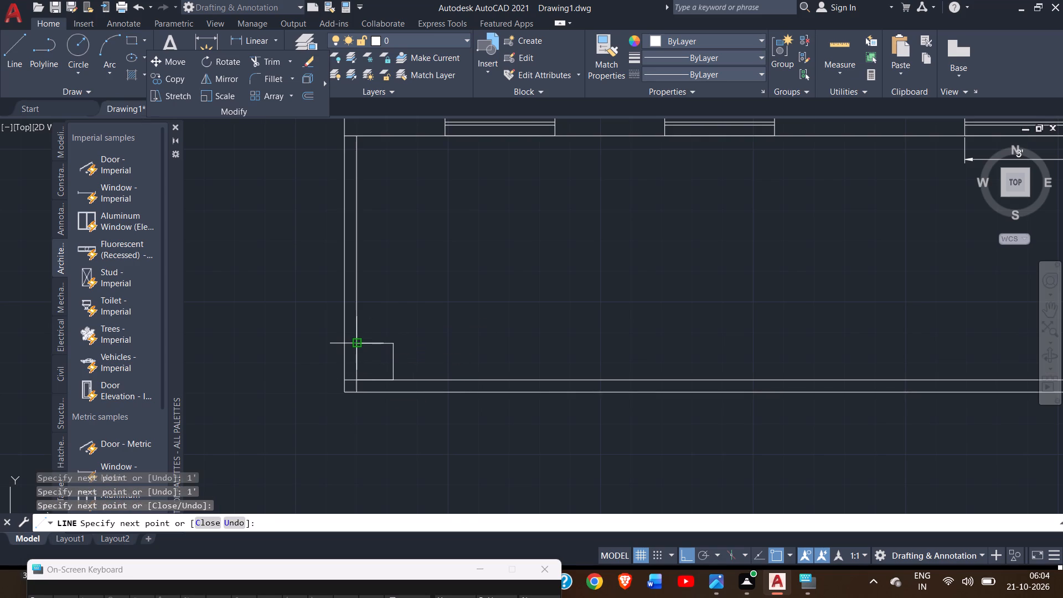
right_click(419, 276)
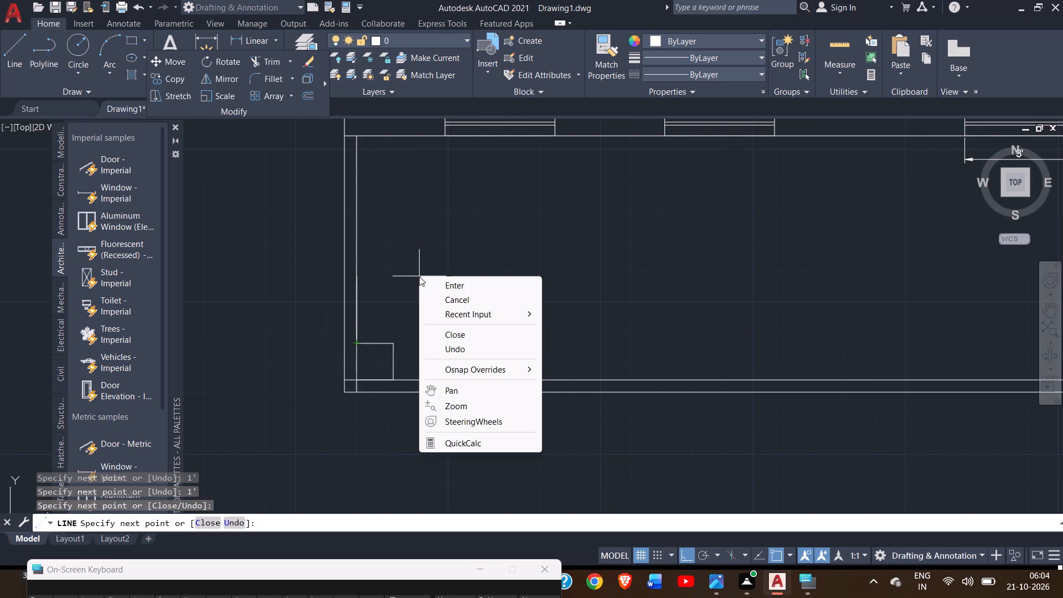
left_click(435, 283)
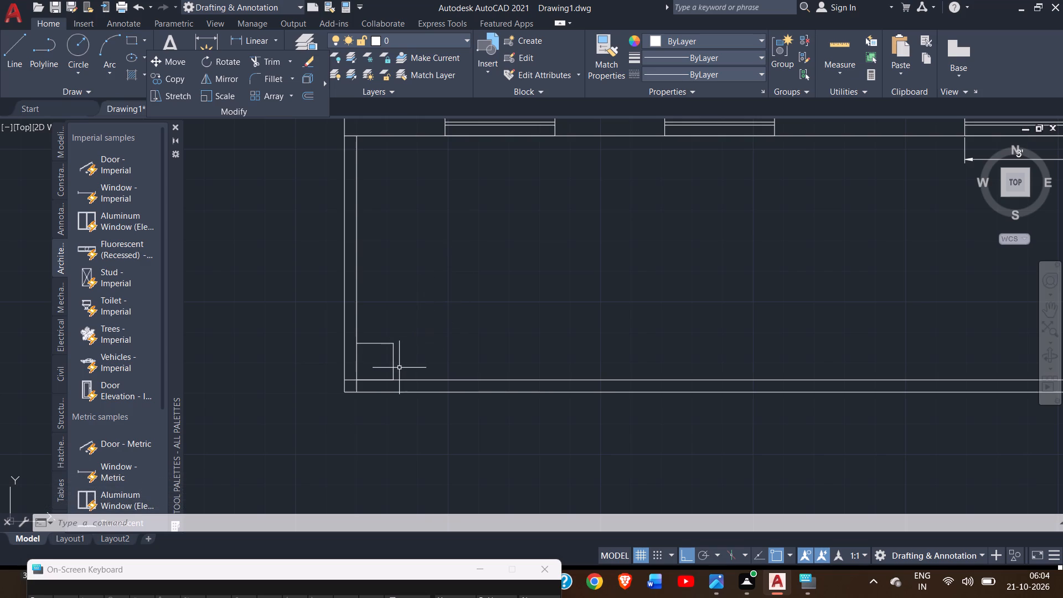
Dimension the south area's inner east-west length between the inner border corners, placing the dimension line inside the area.
left_click(200, 40)
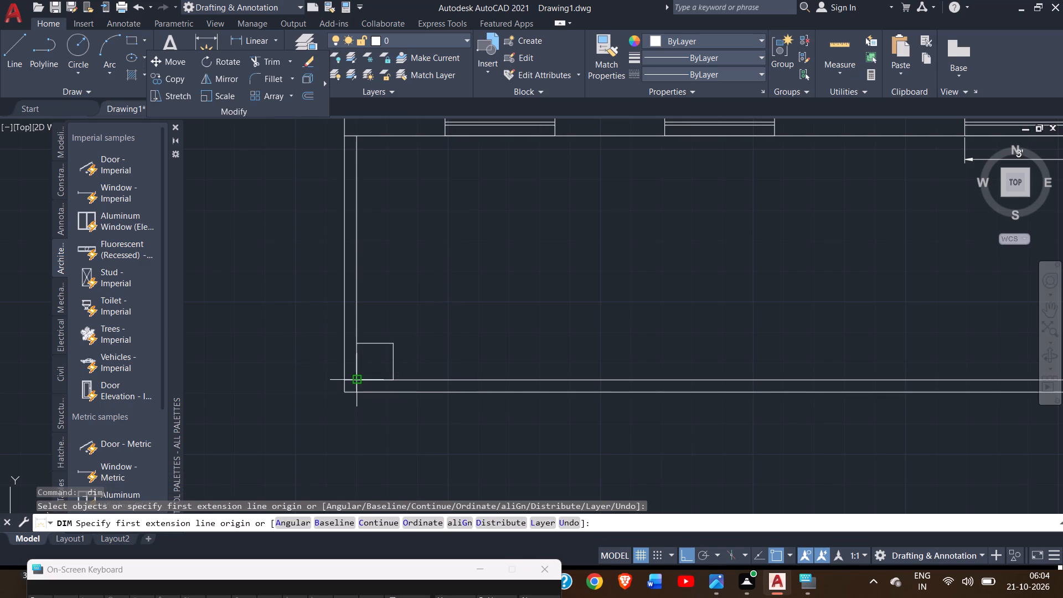
left_click(357, 380)
scroll(554, 400, "down", 3, "ctrl")
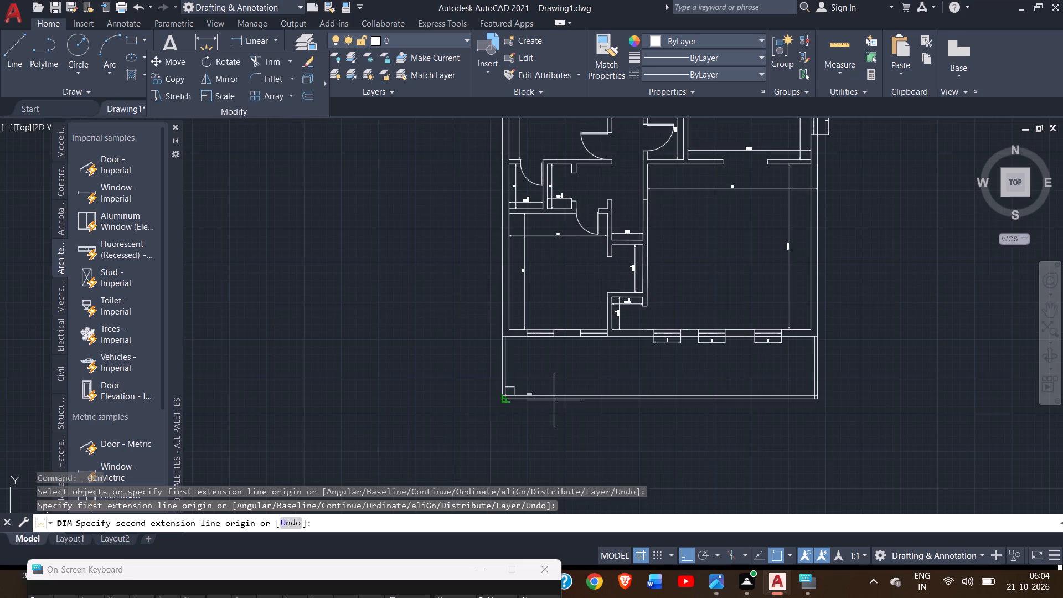
scroll(814, 396, "up", 2, "ctrl")
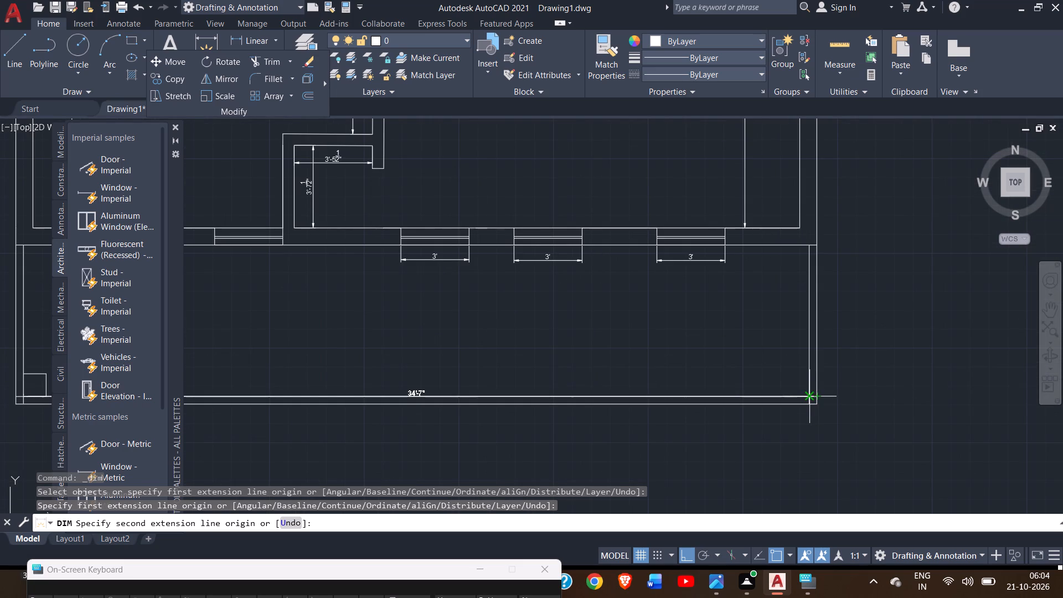
left_click(806, 395)
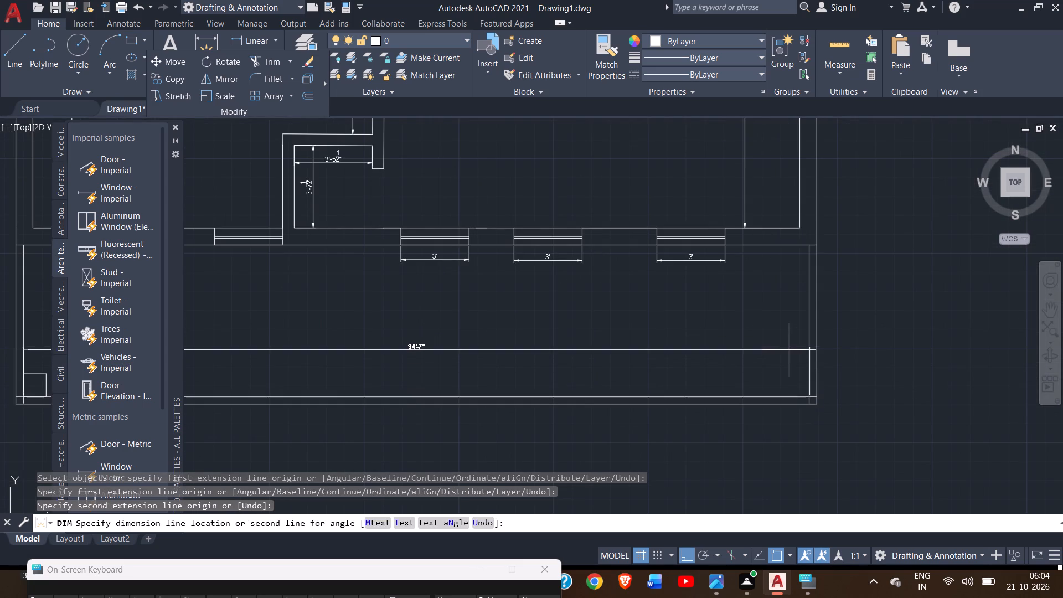
left_click(796, 318)
right_click(796, 318)
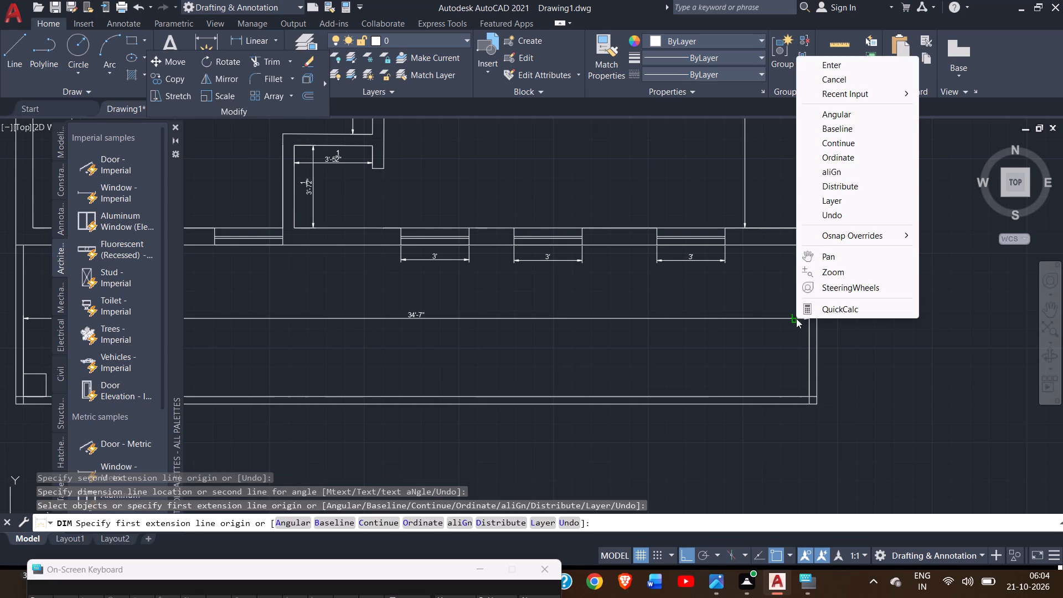
left_click(844, 65)
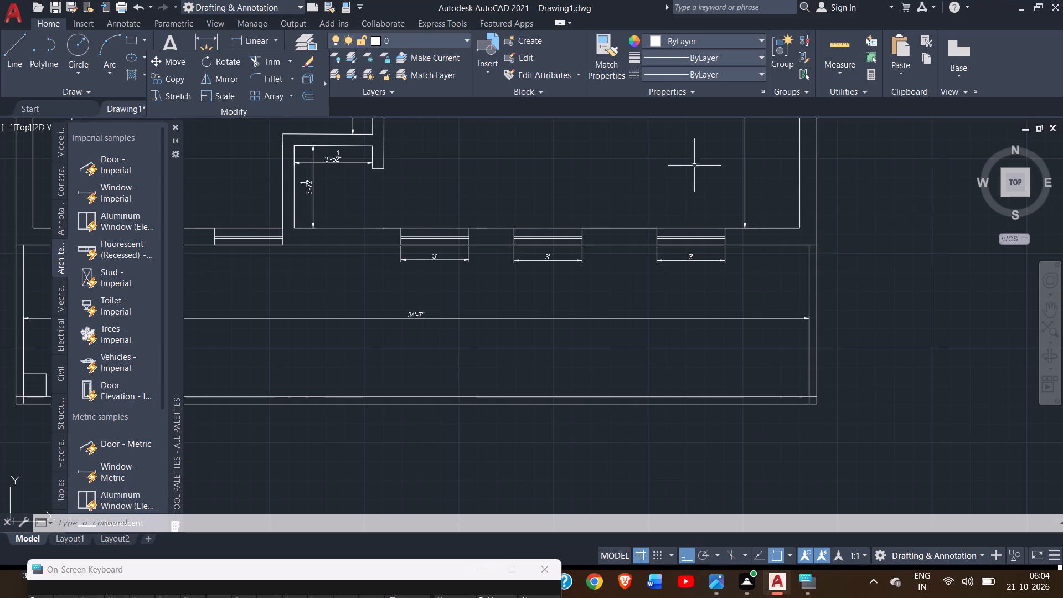
Draw a line 5' east from the corner square along the inner south line and add a second 1' square there.
left_click(1048, 313)
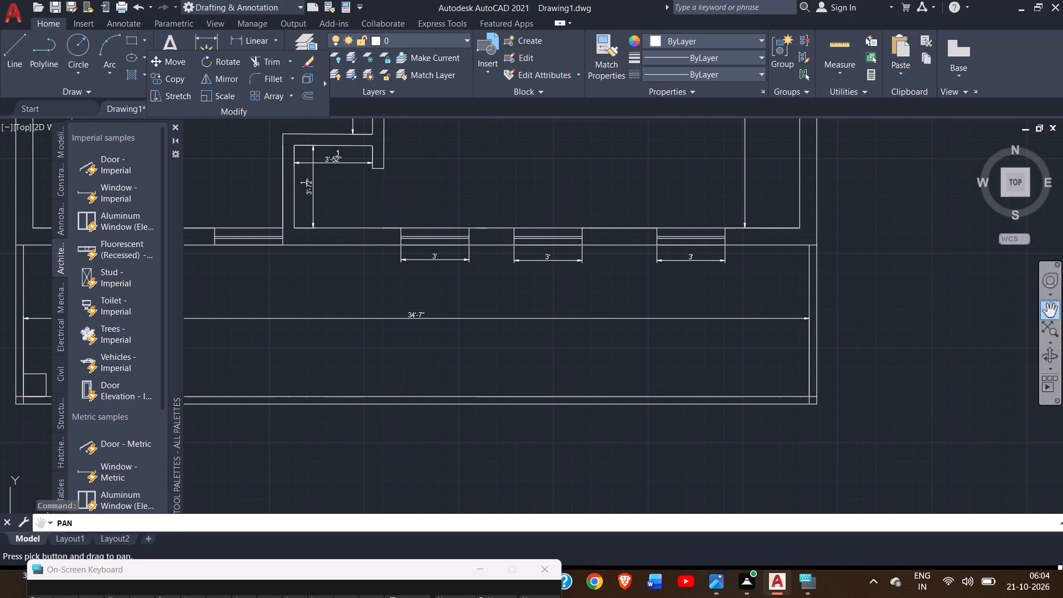
left_click_drag(718, 295, 905, 252)
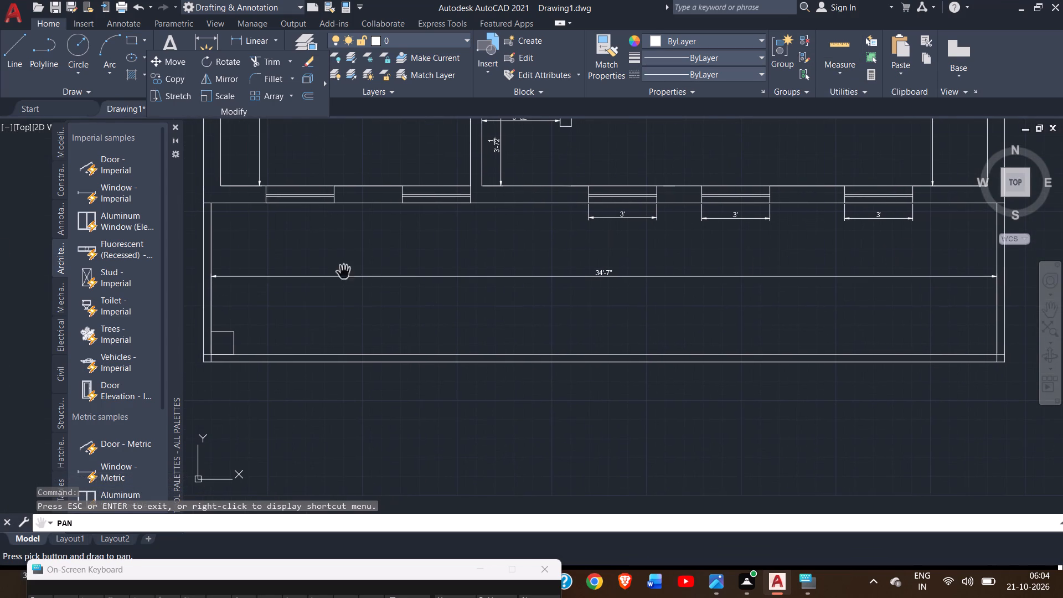
left_click(13, 49)
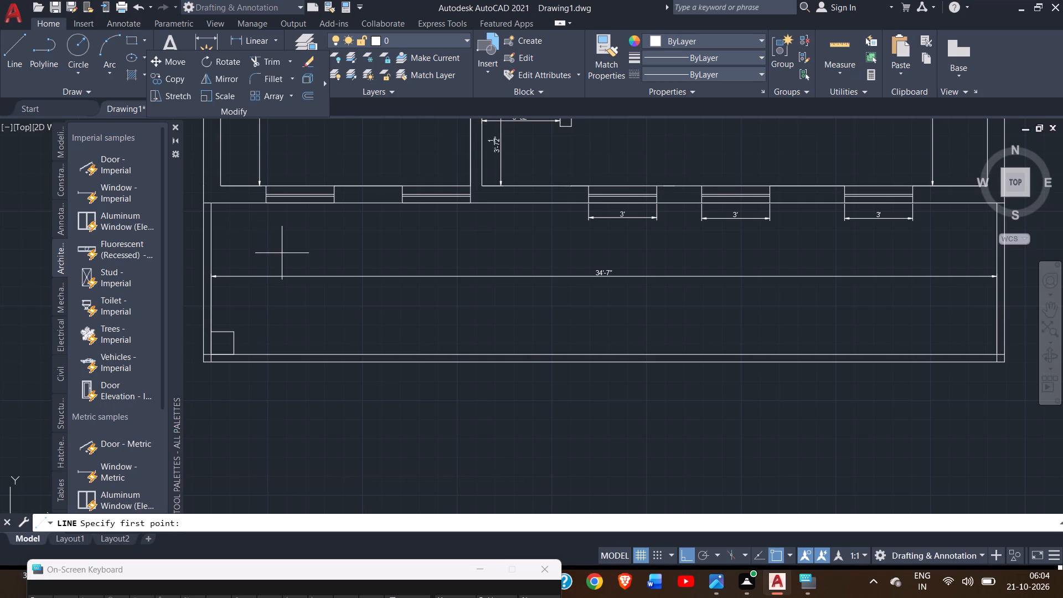
left_click_drag(236, 356, 297, 356)
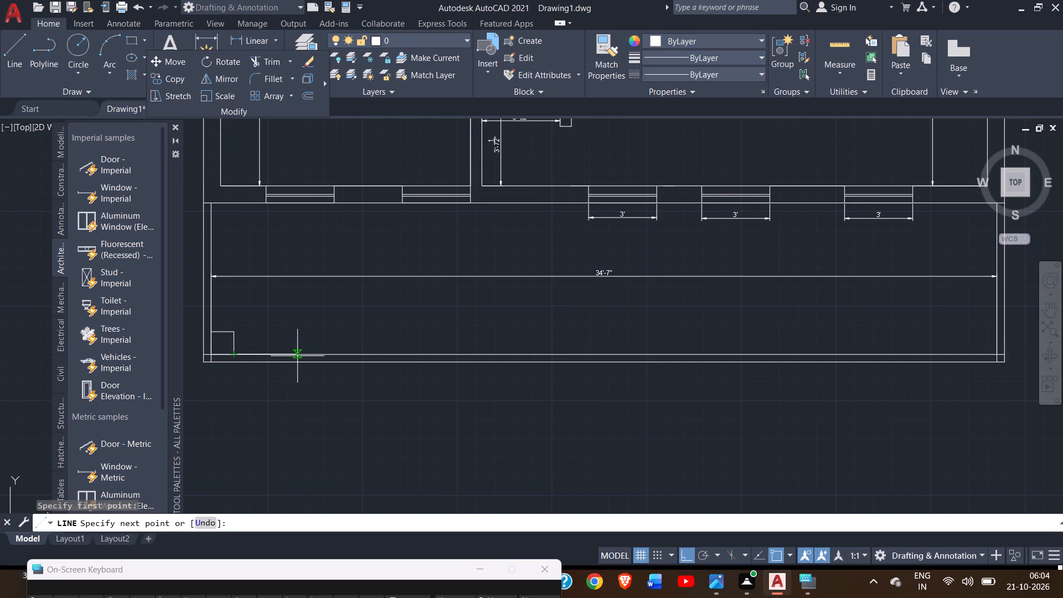
left_click_drag(297, 356, 299, 356)
type("5'")
key("Return")
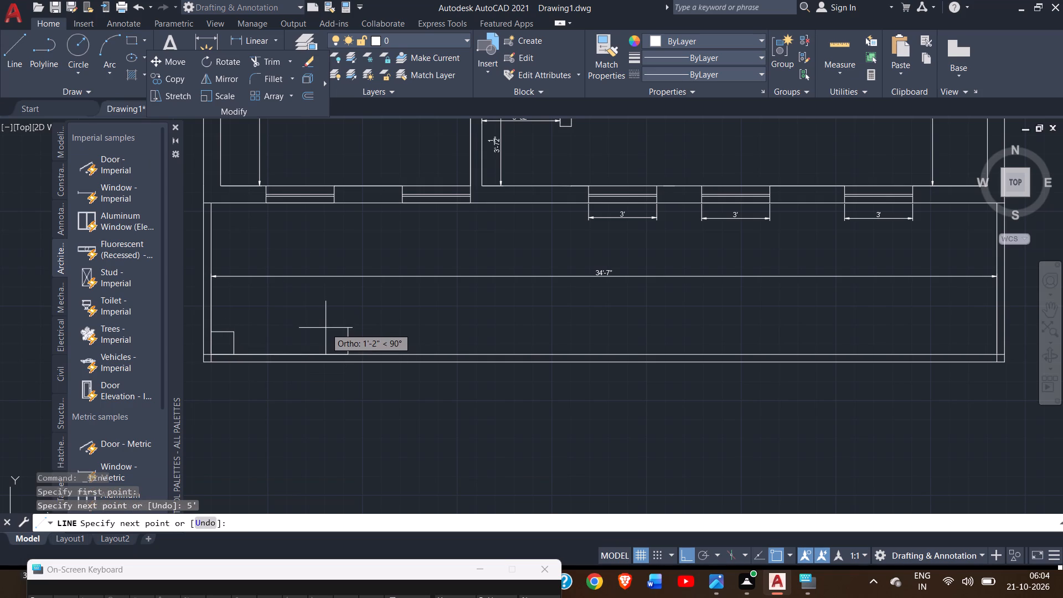
type("1'")
key("Return")
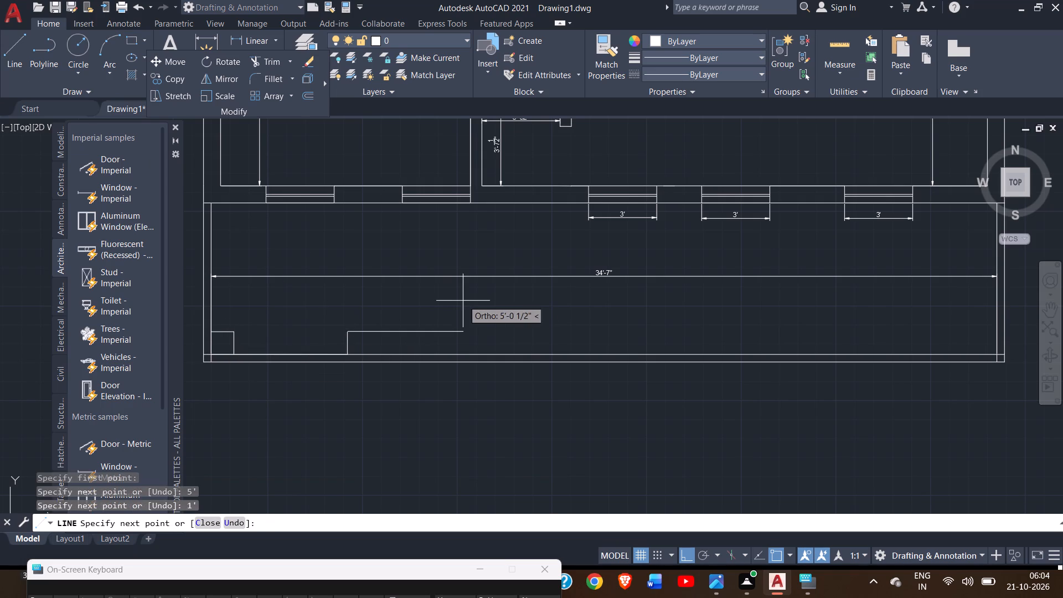
type("1'")
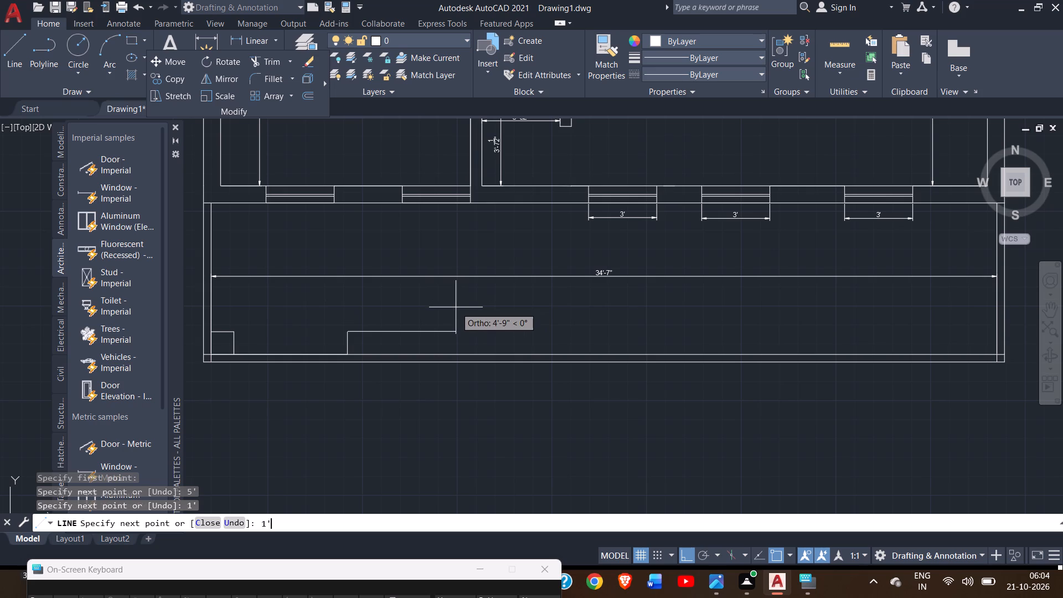
key("Return")
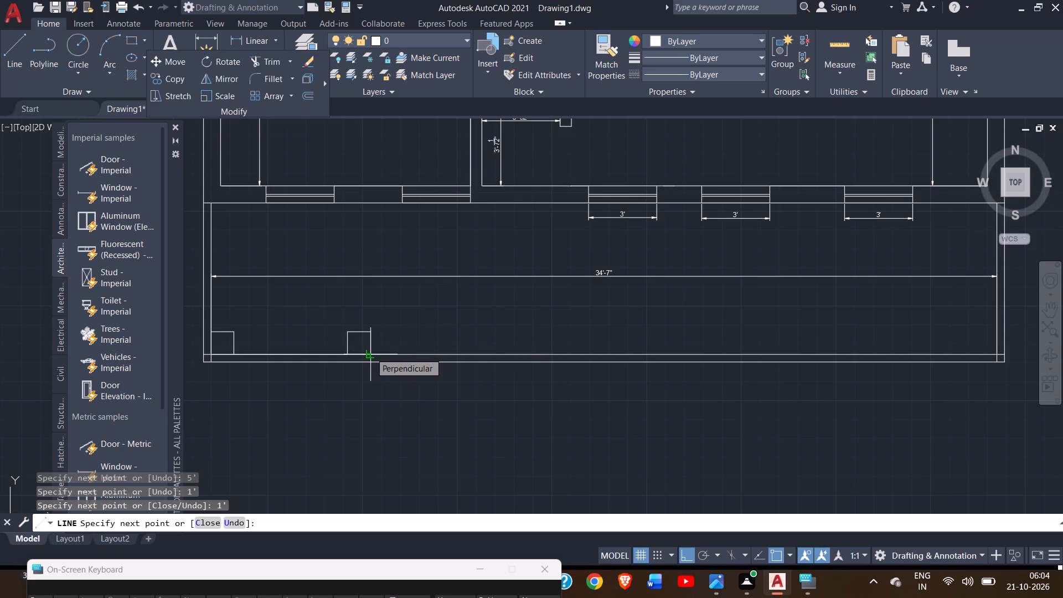
left_click(370, 353)
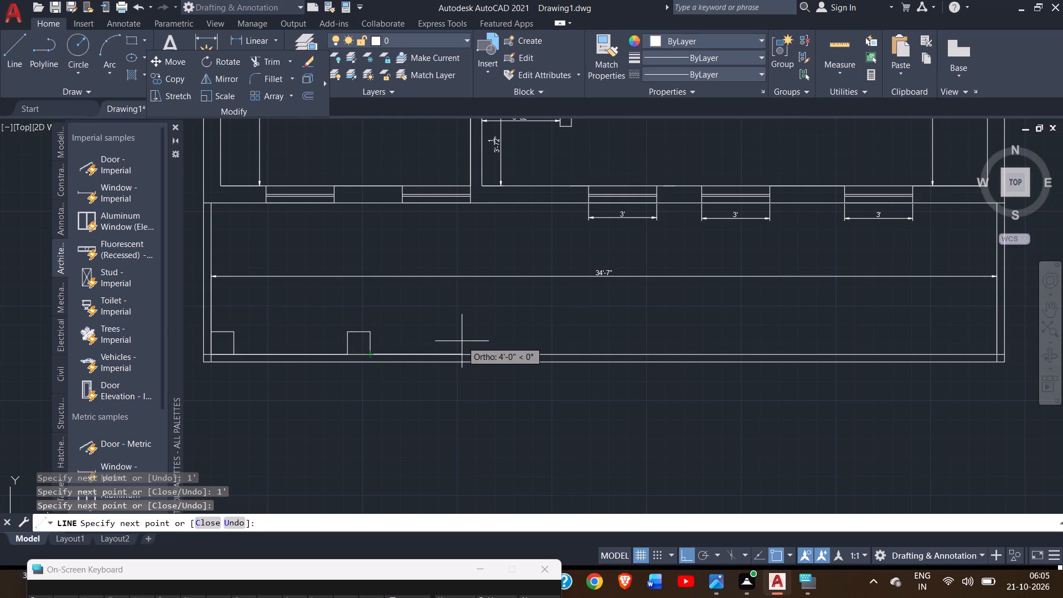
Continue the line 5' east from the second square and draw a third 1' square on the inner south line.
type("5'")
key("Return")
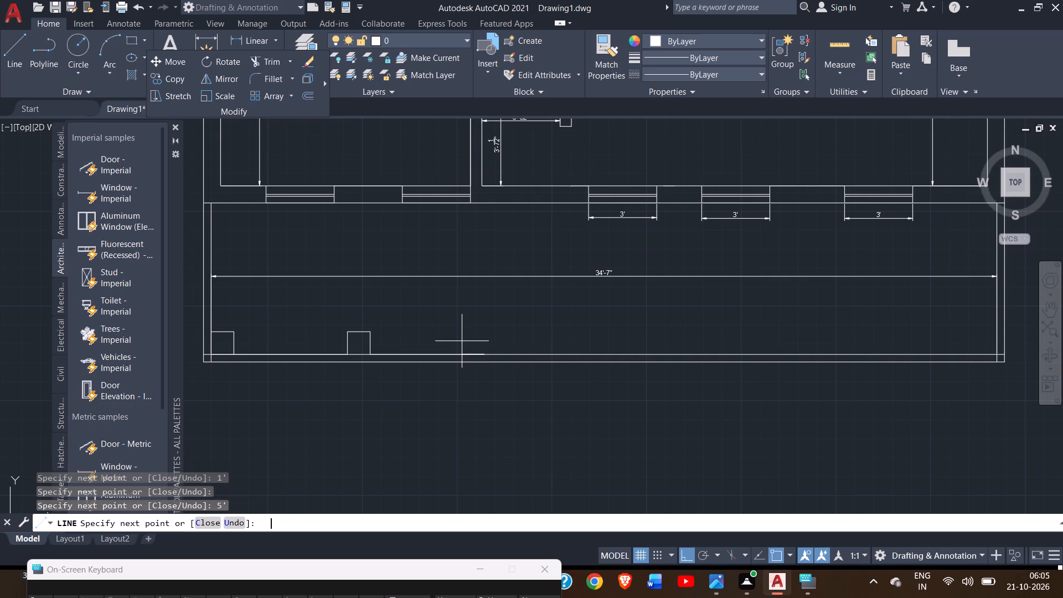
type("1'")
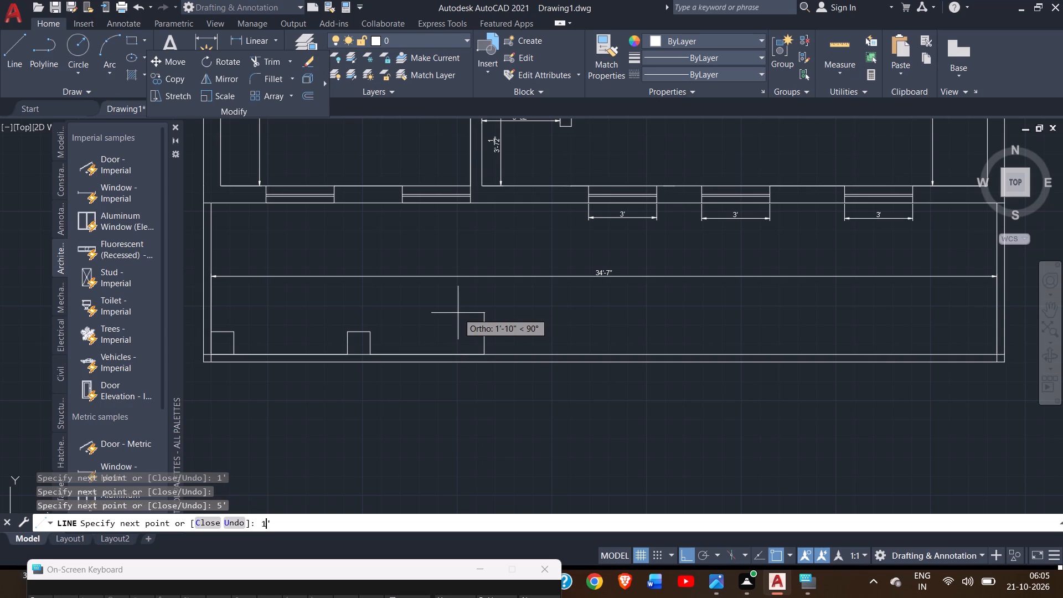
key("Return")
type("1'")
key("Return")
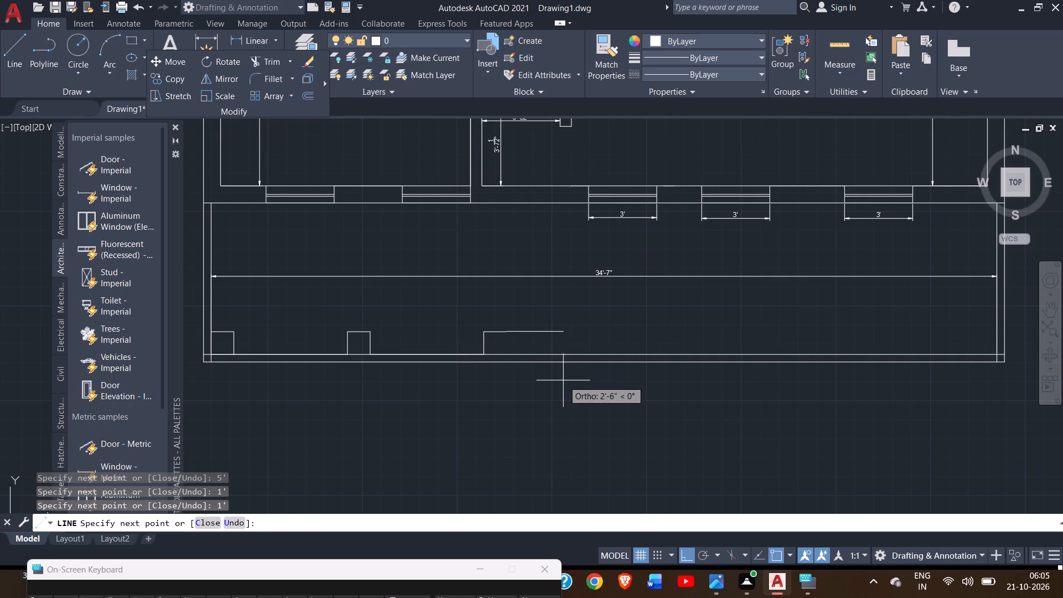
type("1'")
key("Return")
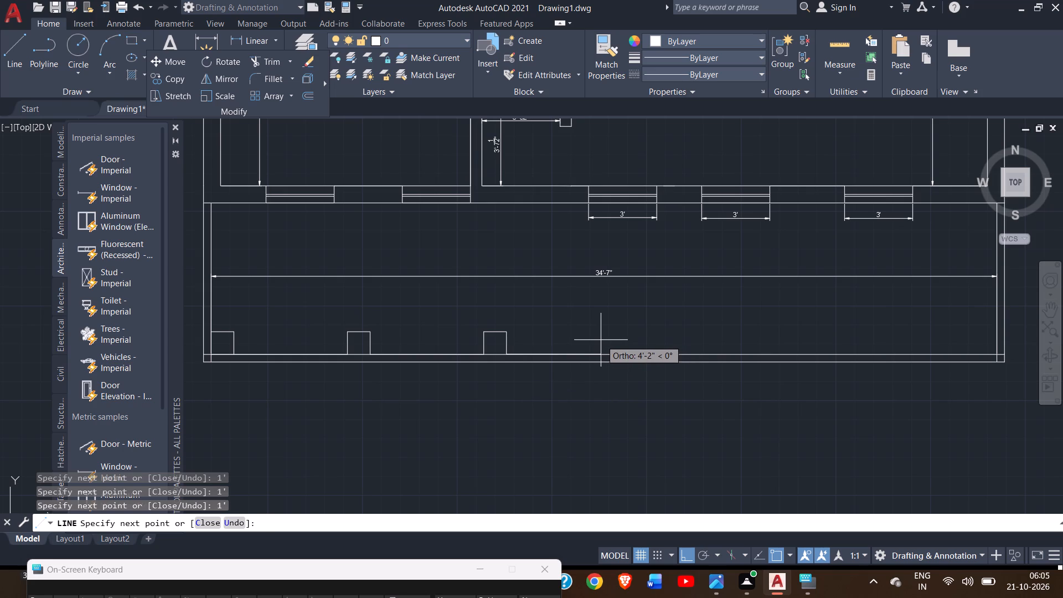
Continue the line 5' east from the third square and draw a fourth 1' square on the inner south line.
key("5")
key("apostrophe")
key("Return")
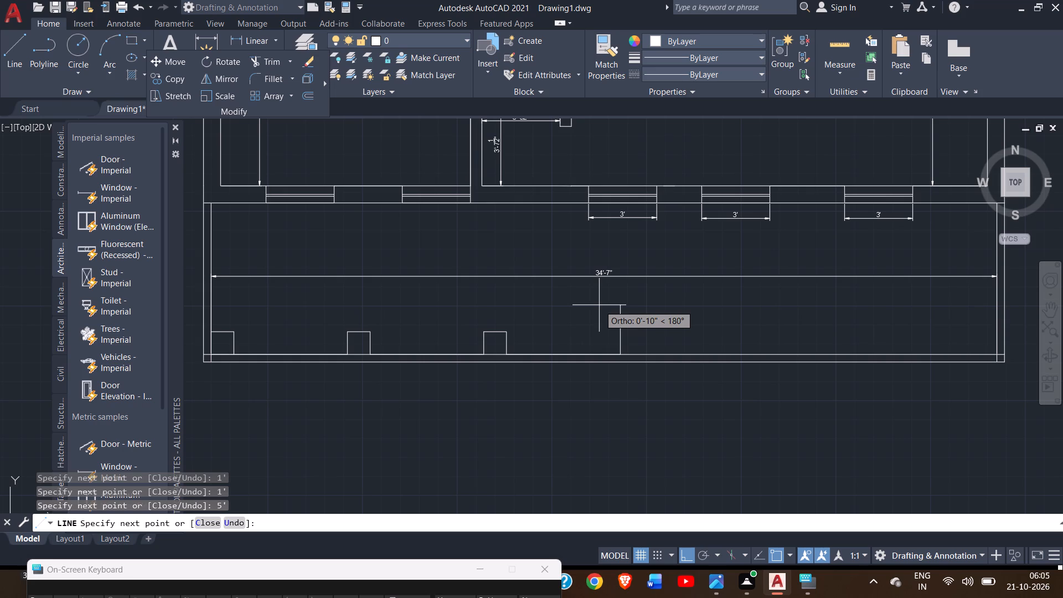
type("1'")
key("Return")
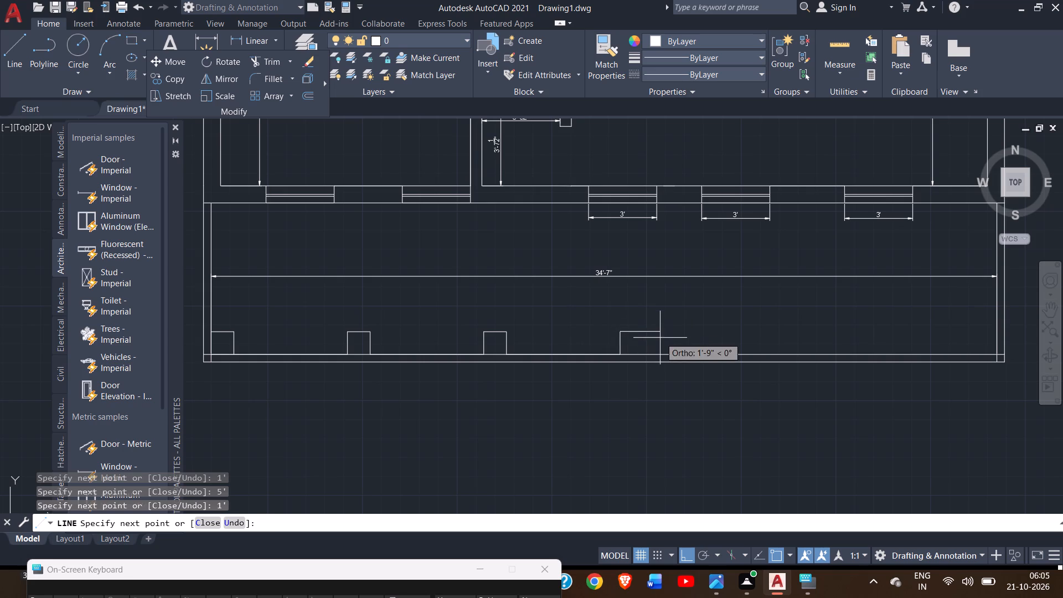
type("1'")
key("Return")
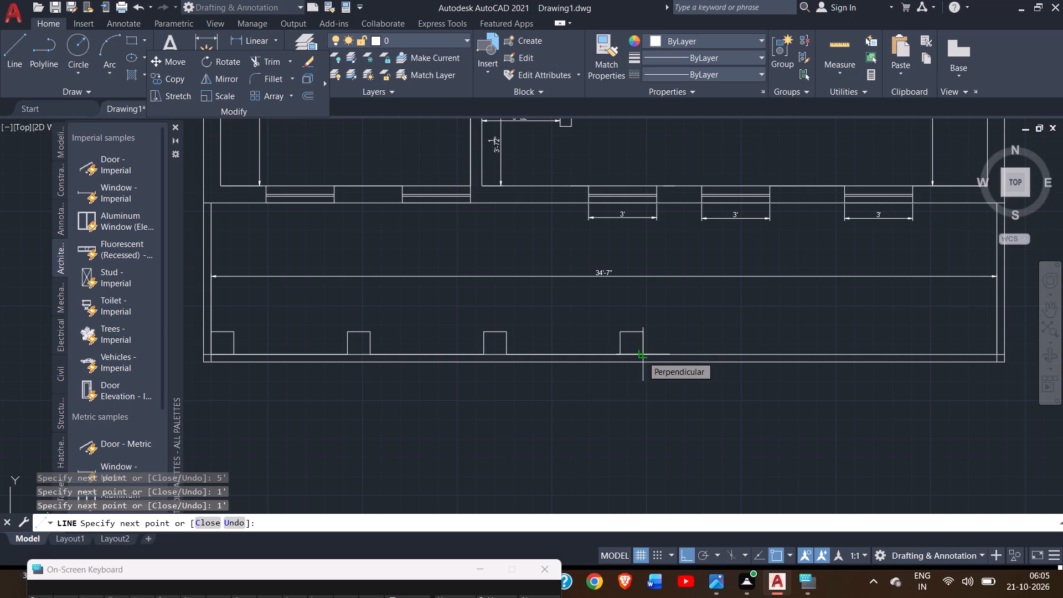
type("1'")
key("Return")
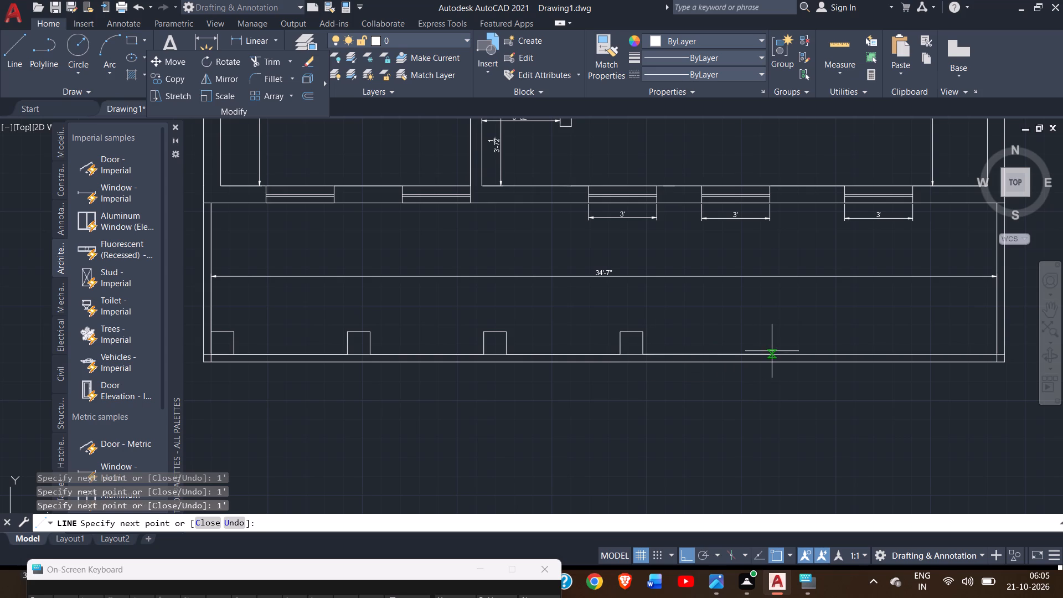
Continue the line 5' east from the fourth square and draw a fifth 1' square on the inner south line.
type("5'")
key("Return")
type("1'")
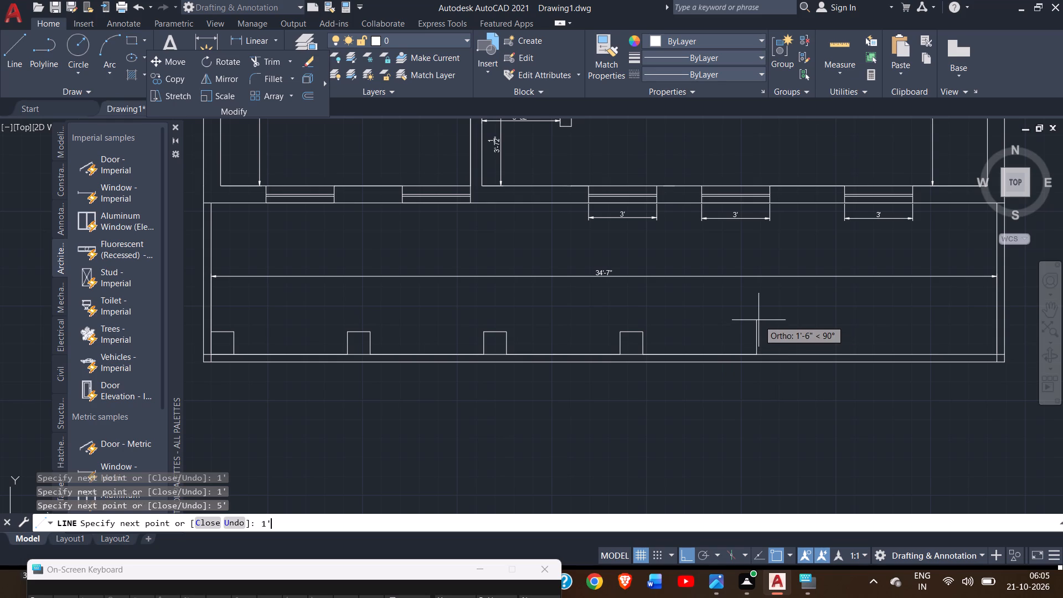
key("Return")
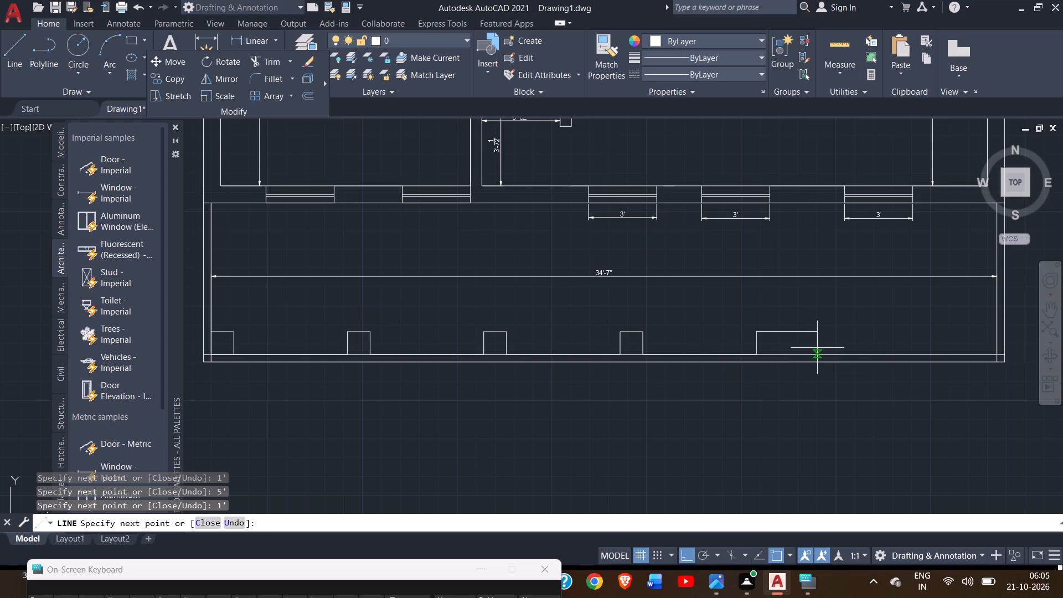
type("1'")
key("Return")
type("1'")
key("Return")
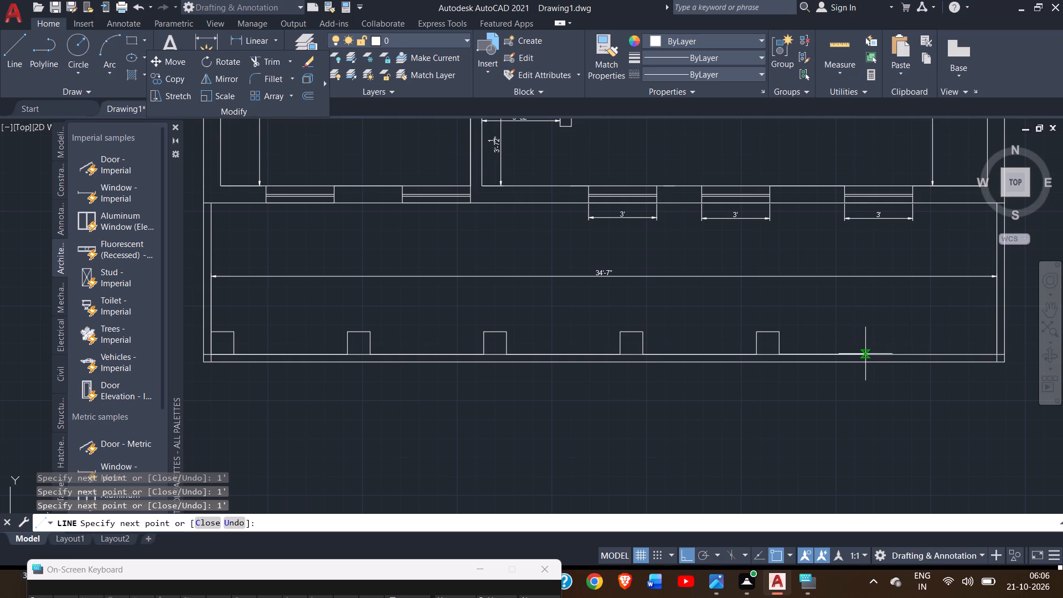
Continue the line 5' east from the fifth square, draw a sixth 1' square there and finish the line.
type("5'")
key("Return")
type("1'")
key("Return")
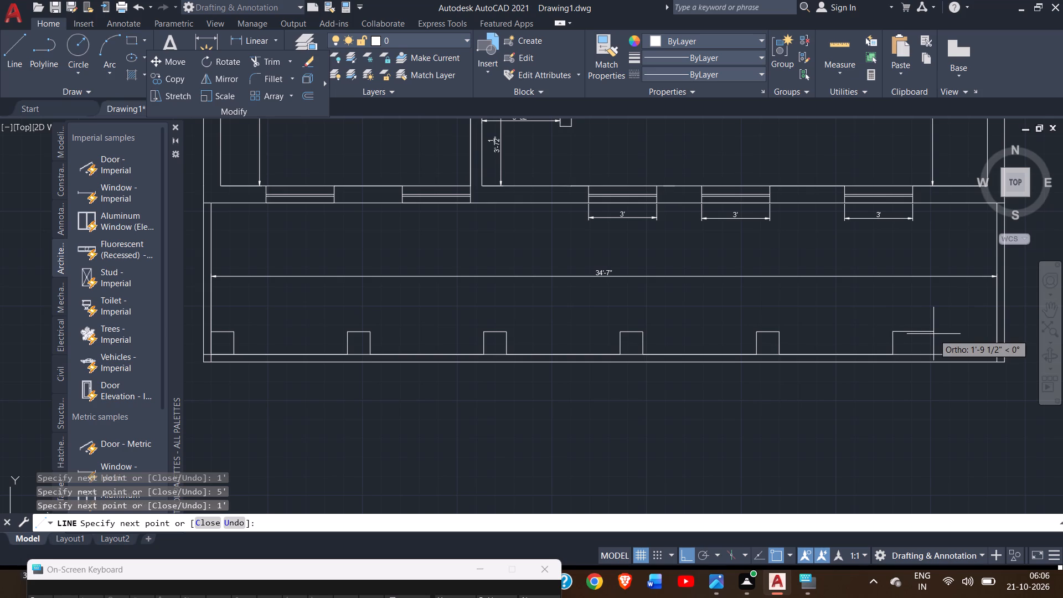
type("1'")
key("Return")
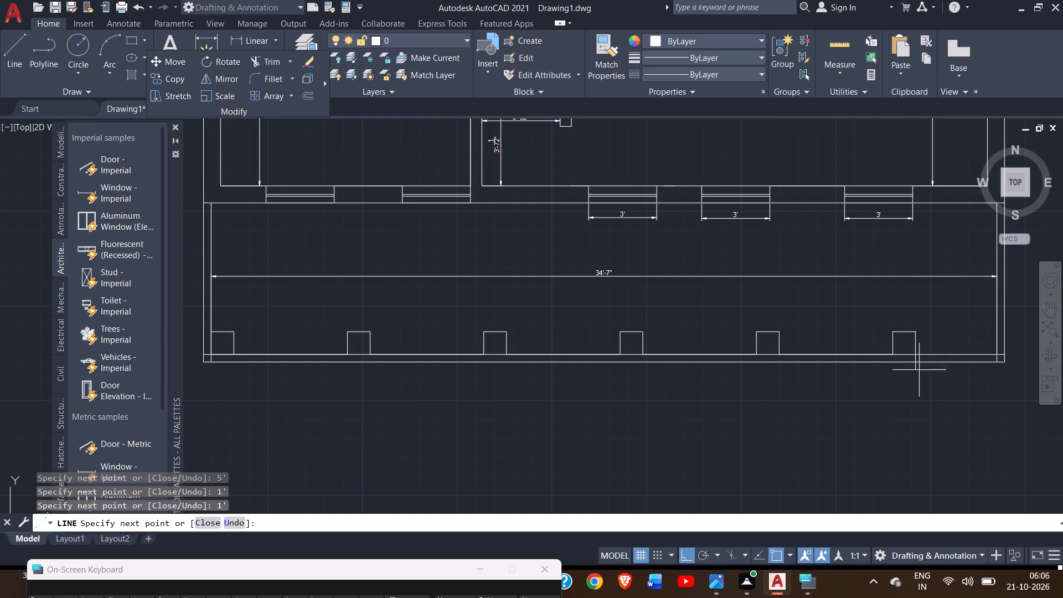
type("1'")
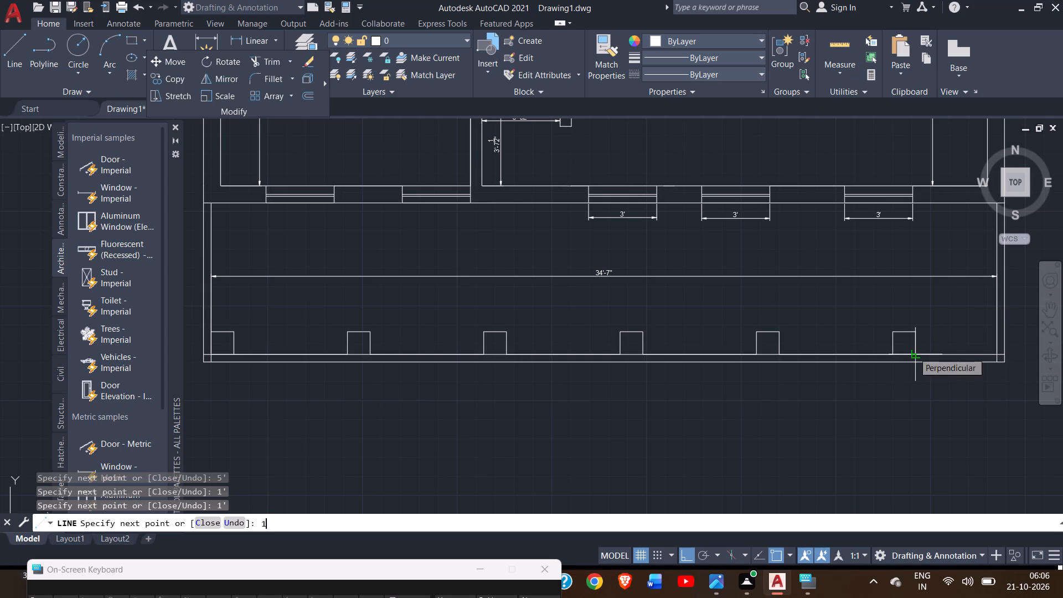
key("Return")
right_click(957, 333)
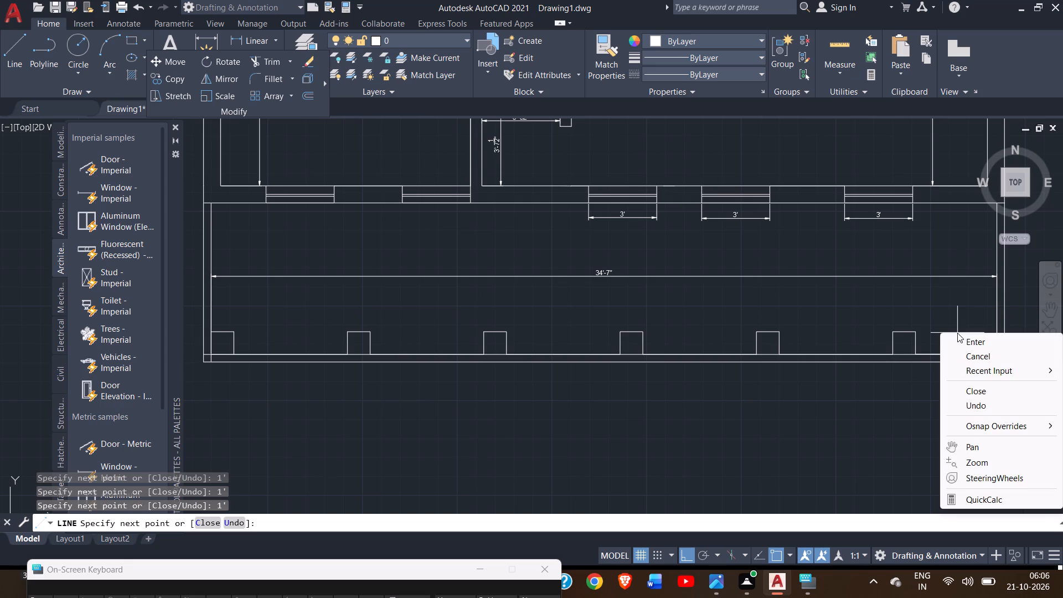
left_click(973, 349)
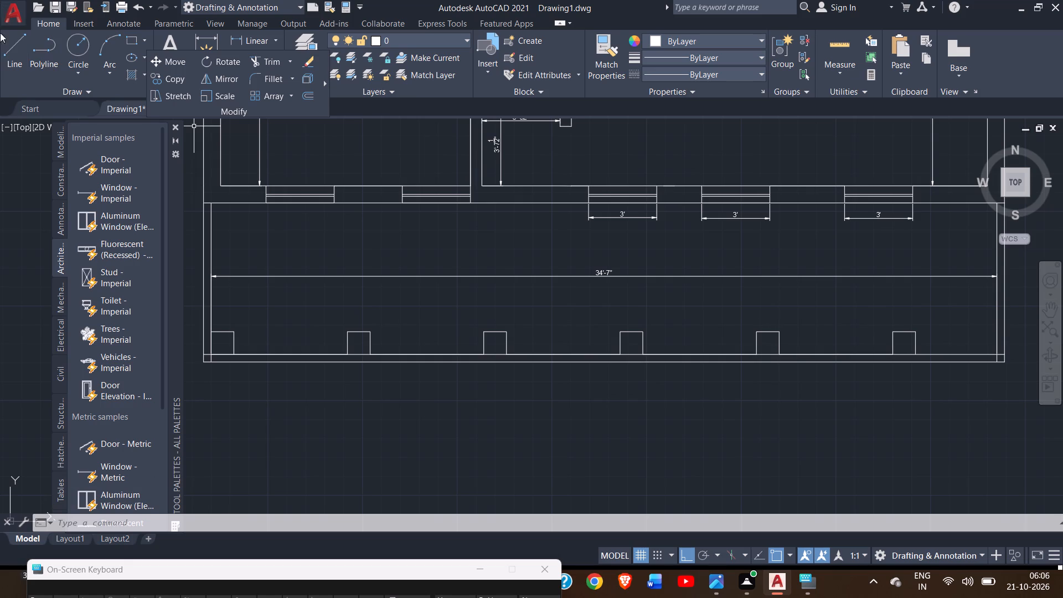
Draw an outline projecting 2' south of the outer border, from the fourth square's west side to the fifth square's east side.
left_click(2, 51)
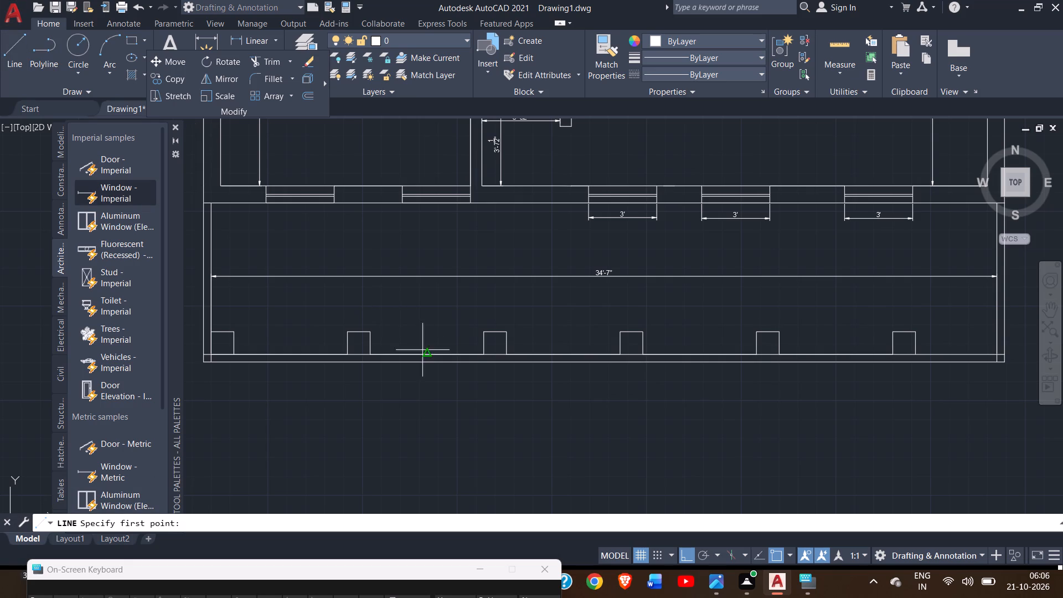
left_click(621, 351)
left_click(621, 364)
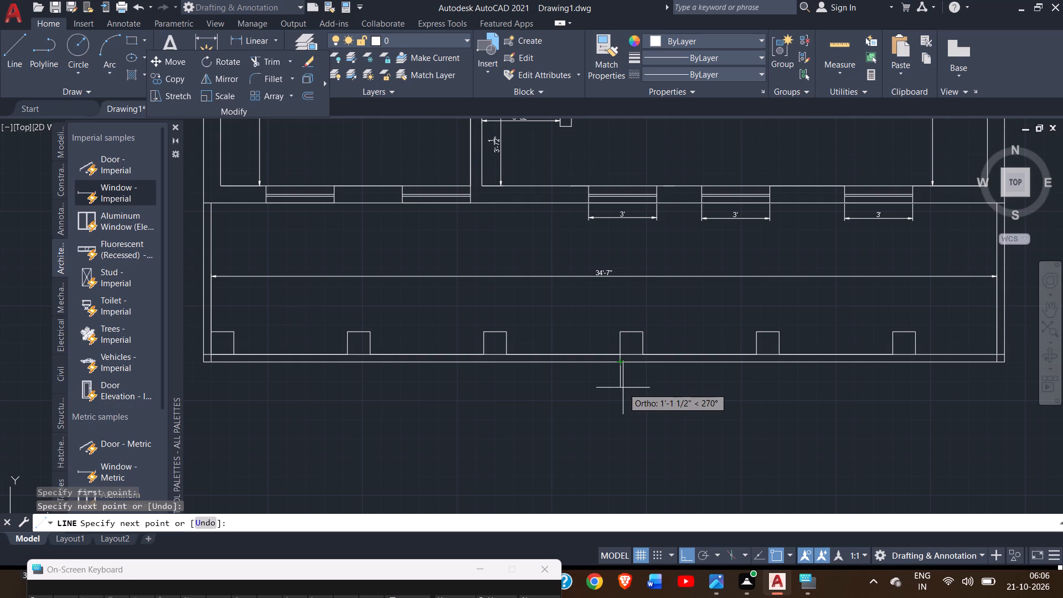
type("2'")
key("Return")
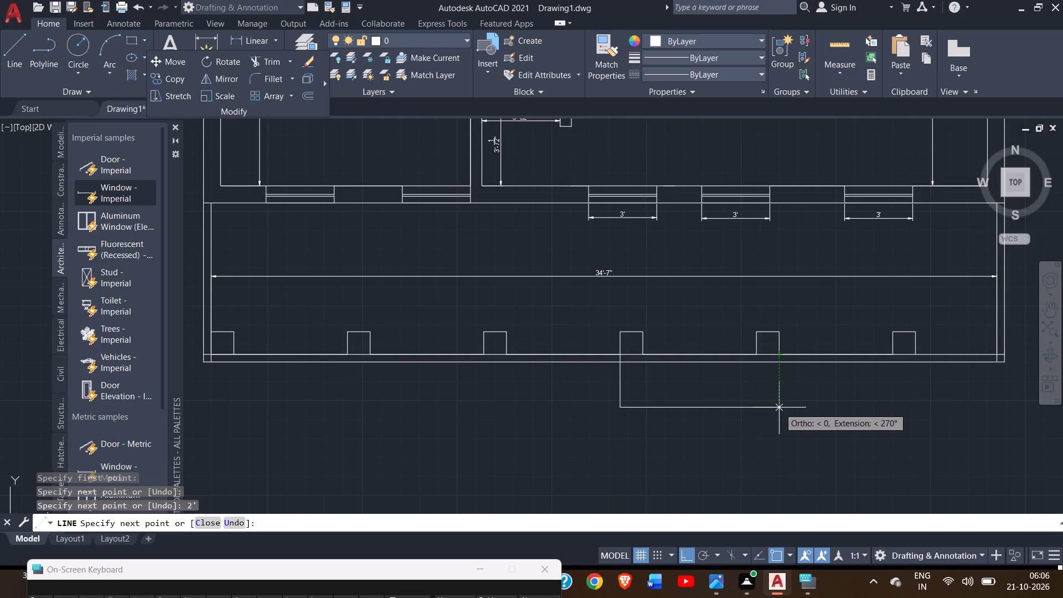
left_click(779, 408)
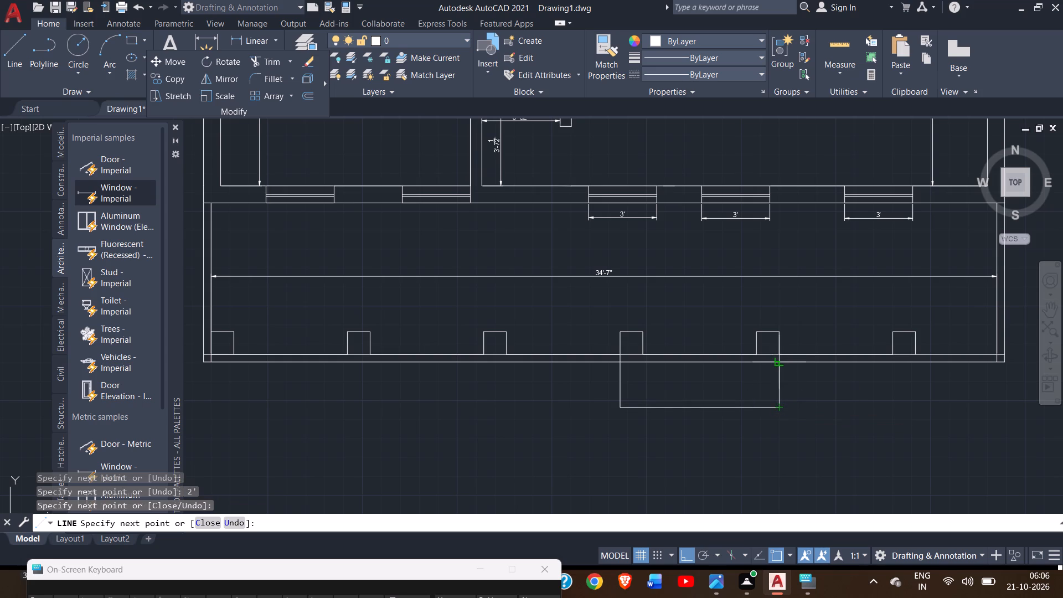
left_click(777, 355)
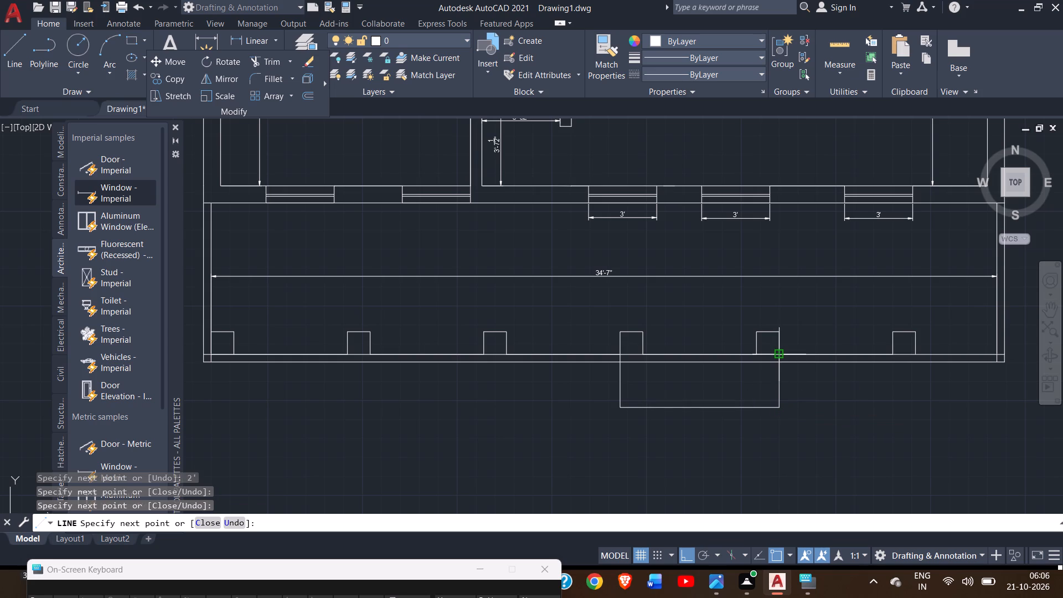
right_click(777, 355)
left_click(793, 362)
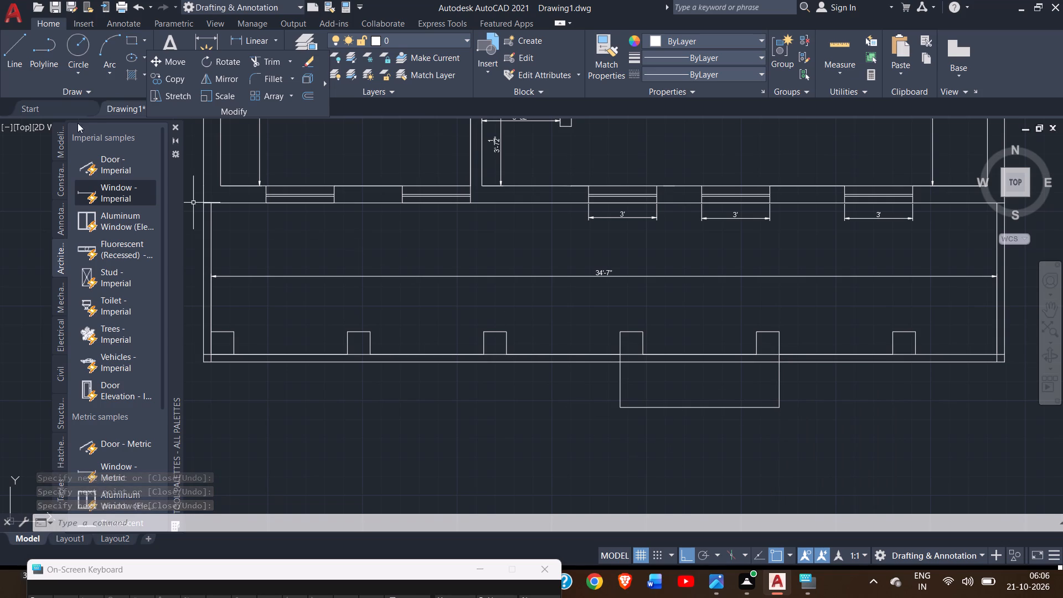
Draw an 8" deep strip along the south edge of the projecting outline, across its full width.
left_click_drag(12, 56, 572, 425)
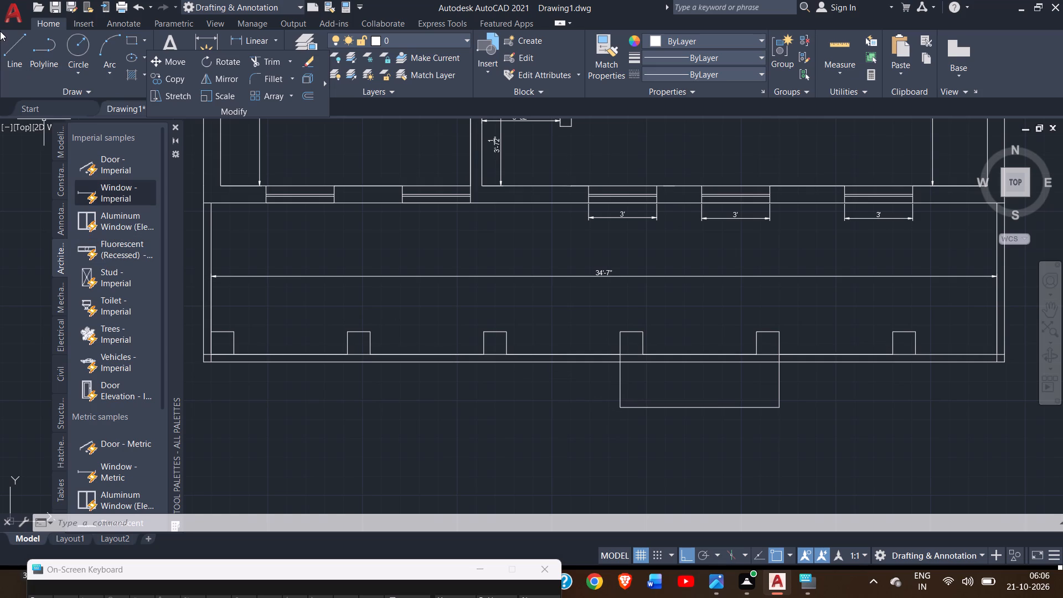
left_click(13, 46)
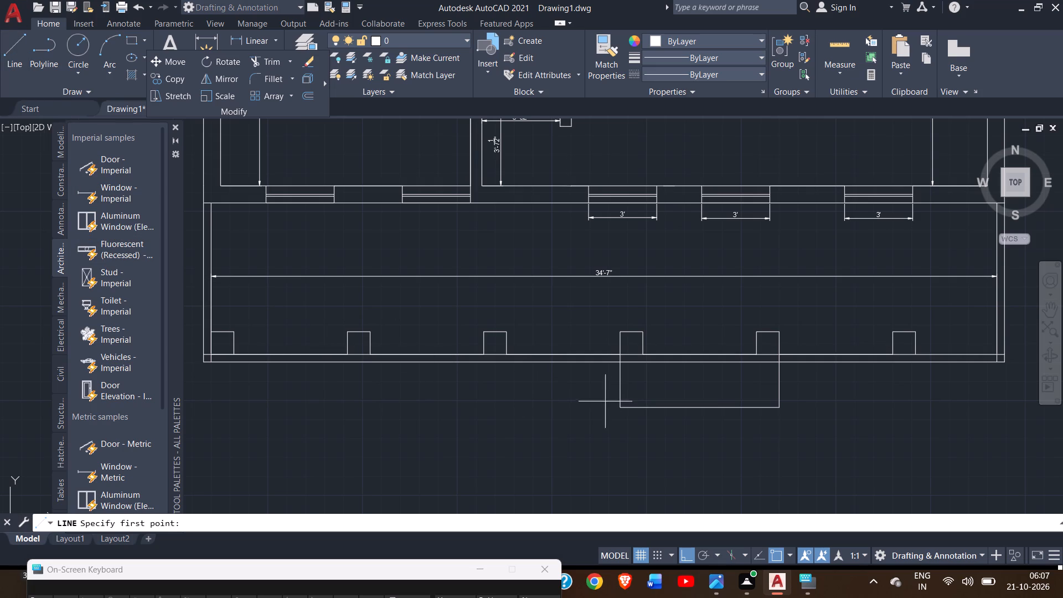
left_click(621, 409)
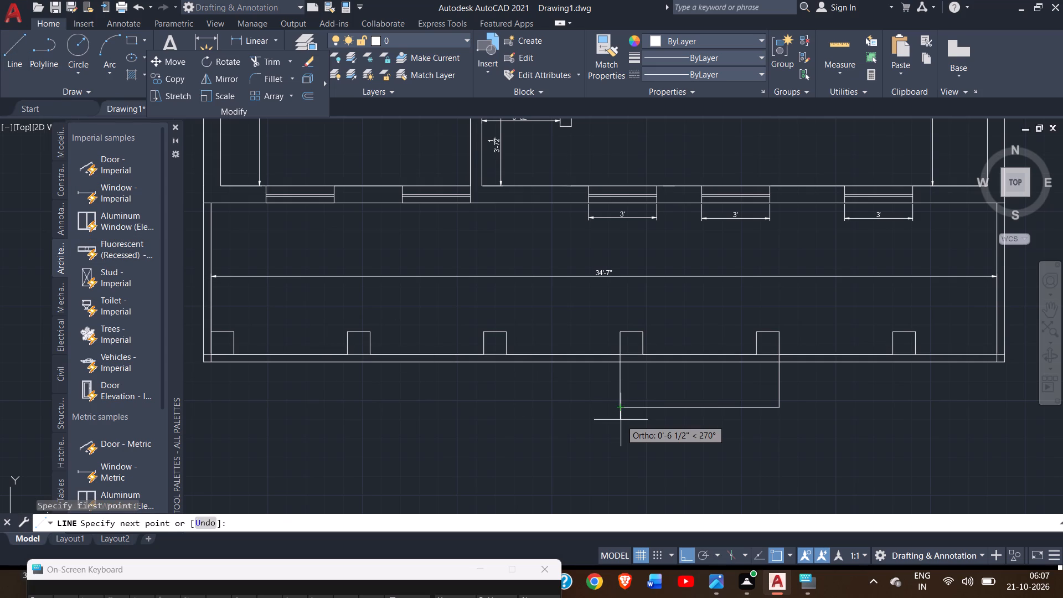
key("8")
key("shift+quotedbl")
key("Return")
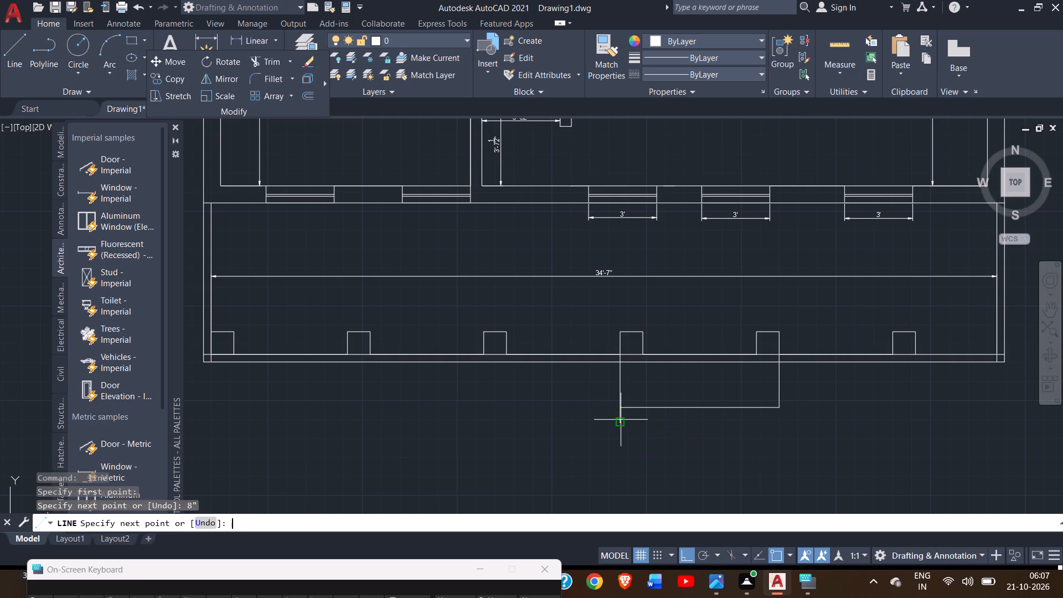
left_click(779, 423)
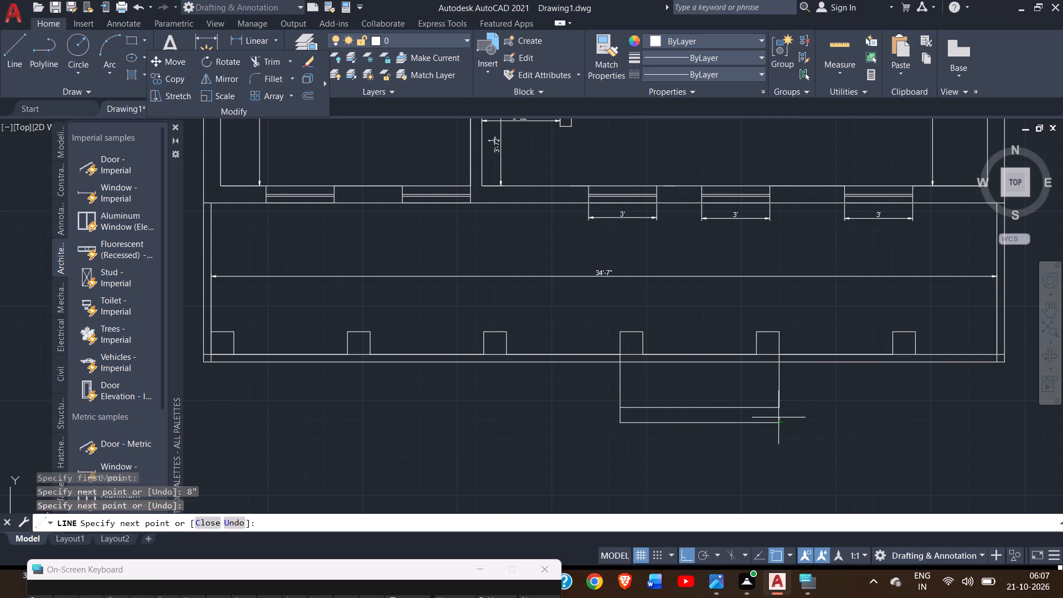
left_click(776, 407)
right_click(776, 407)
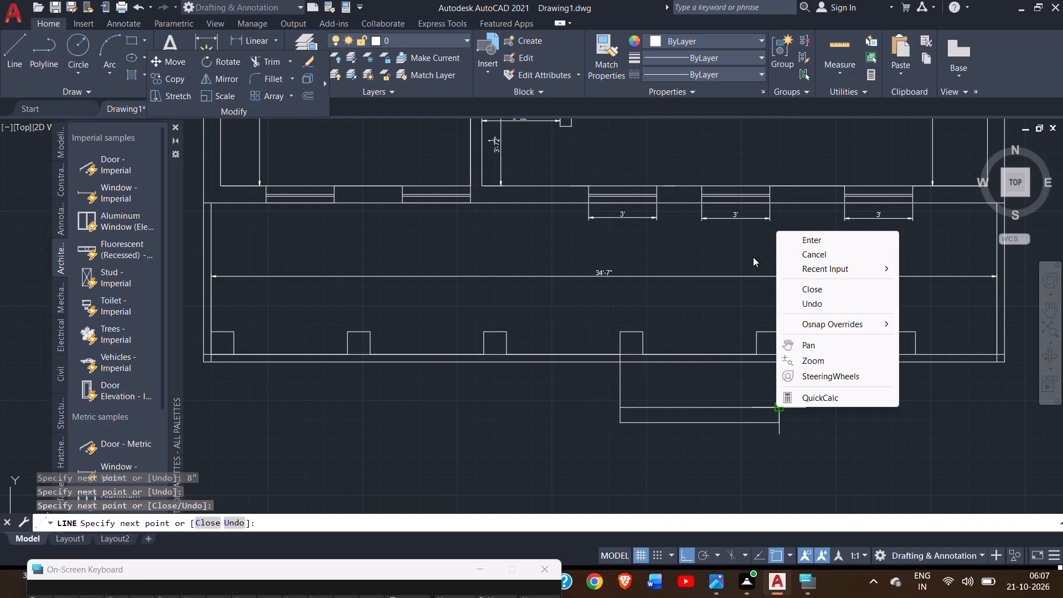
left_click(804, 236)
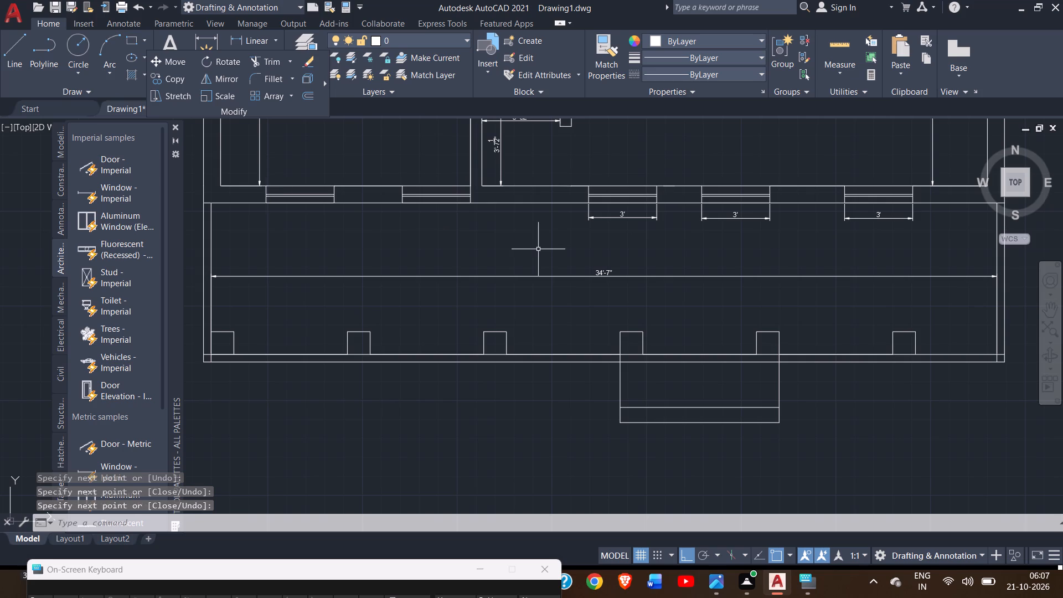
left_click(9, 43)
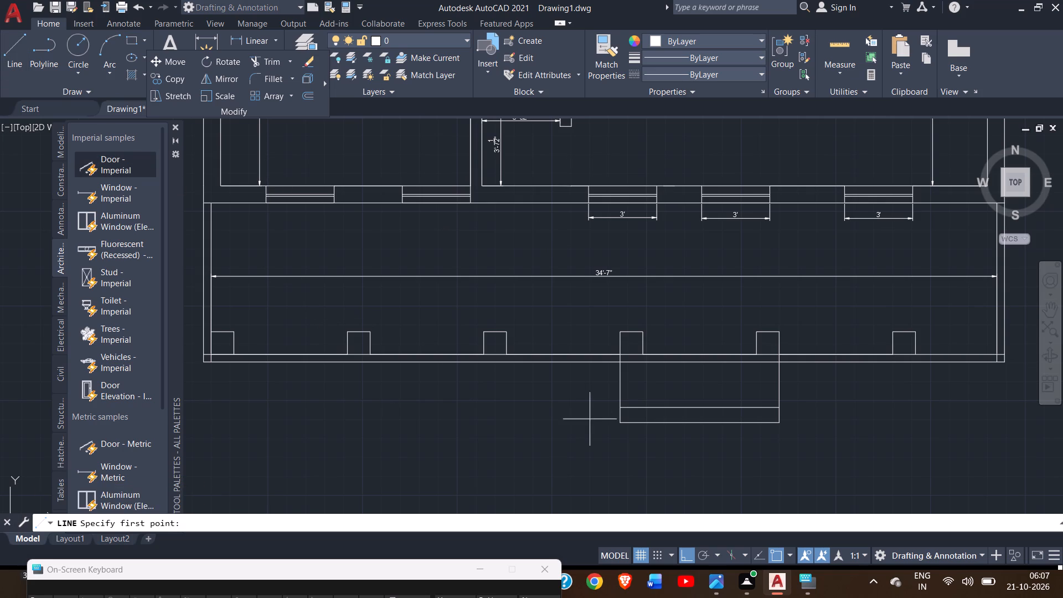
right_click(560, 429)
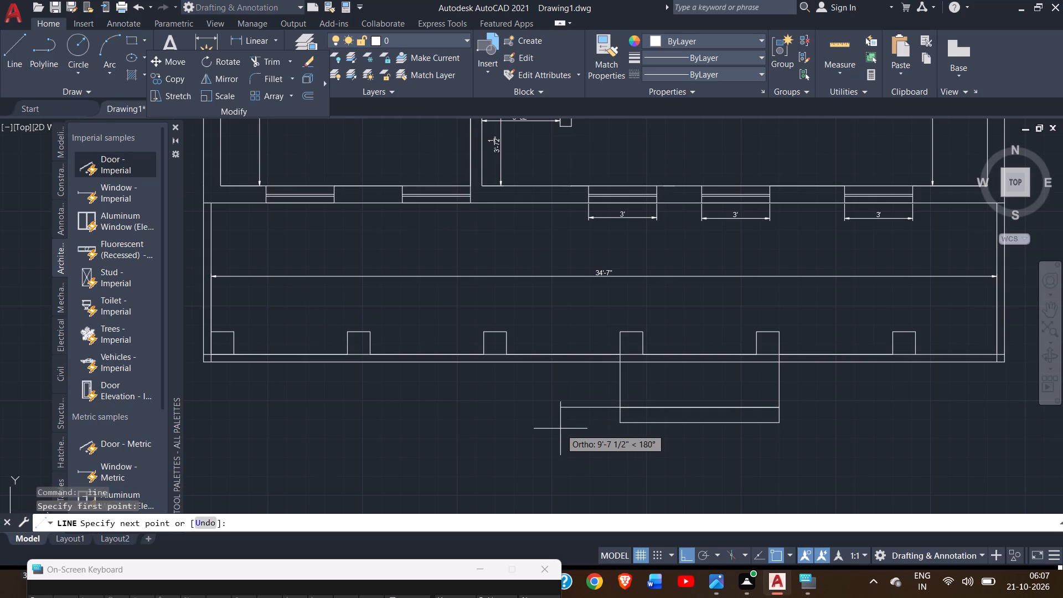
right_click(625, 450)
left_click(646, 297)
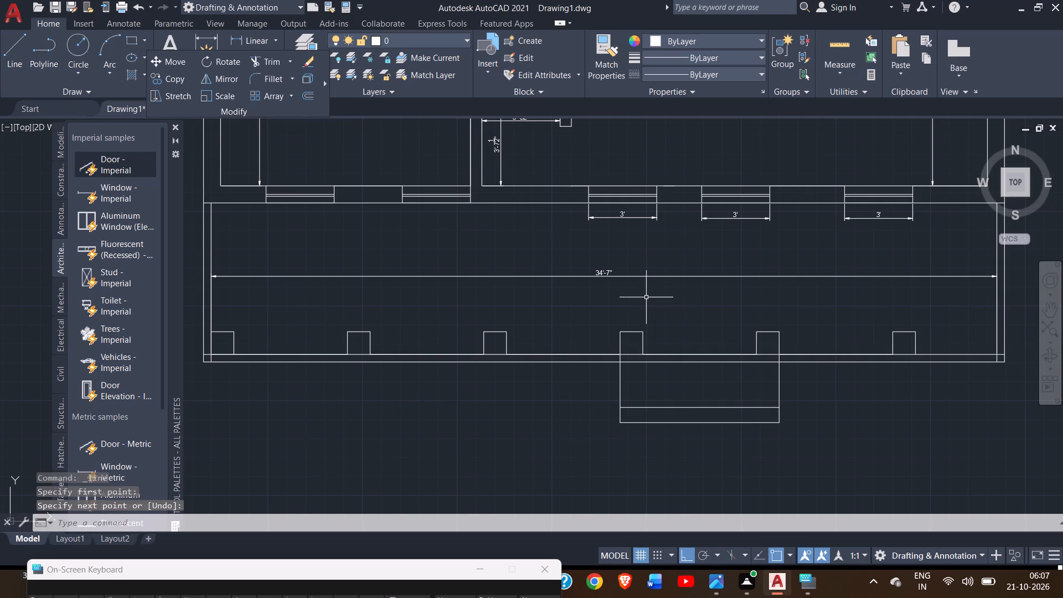
Draw a second 8" deep strip directly south of the first entrance strip, across its full width.
left_click(7, 66)
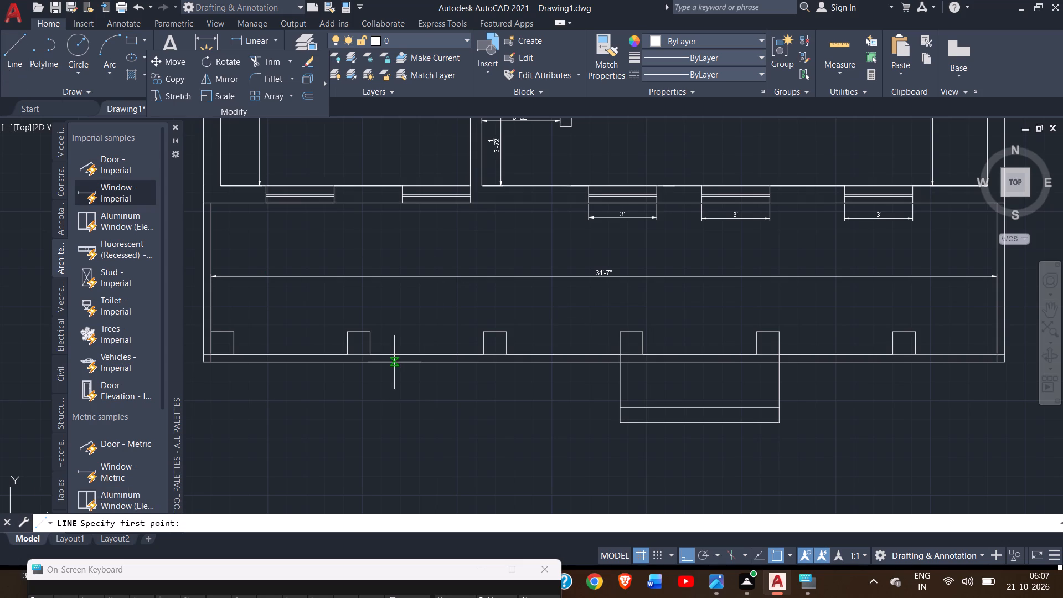
left_click(622, 425)
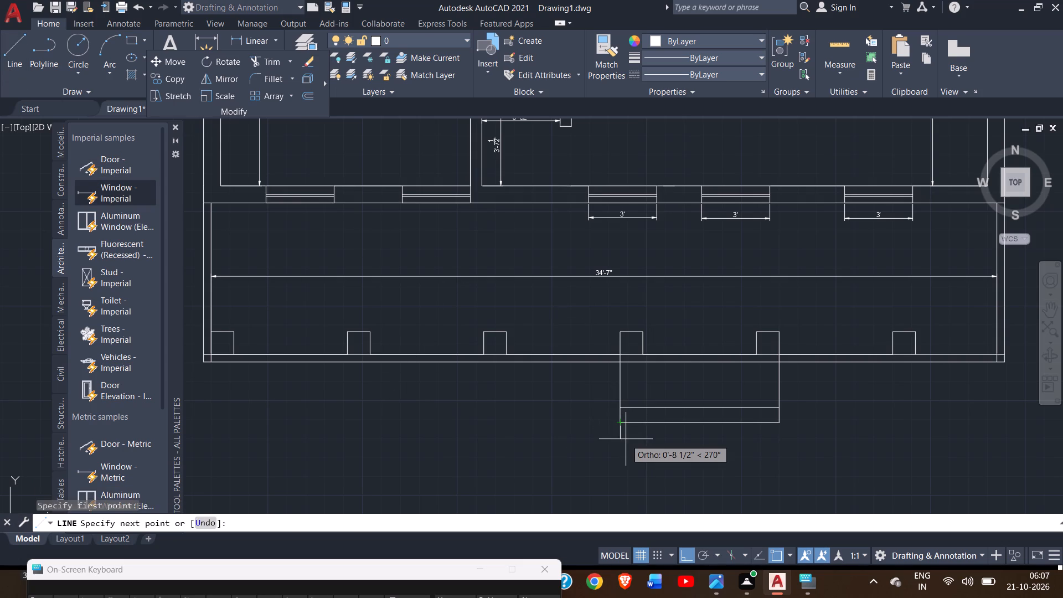
key("8")
key("shift+quotedbl")
key("Return")
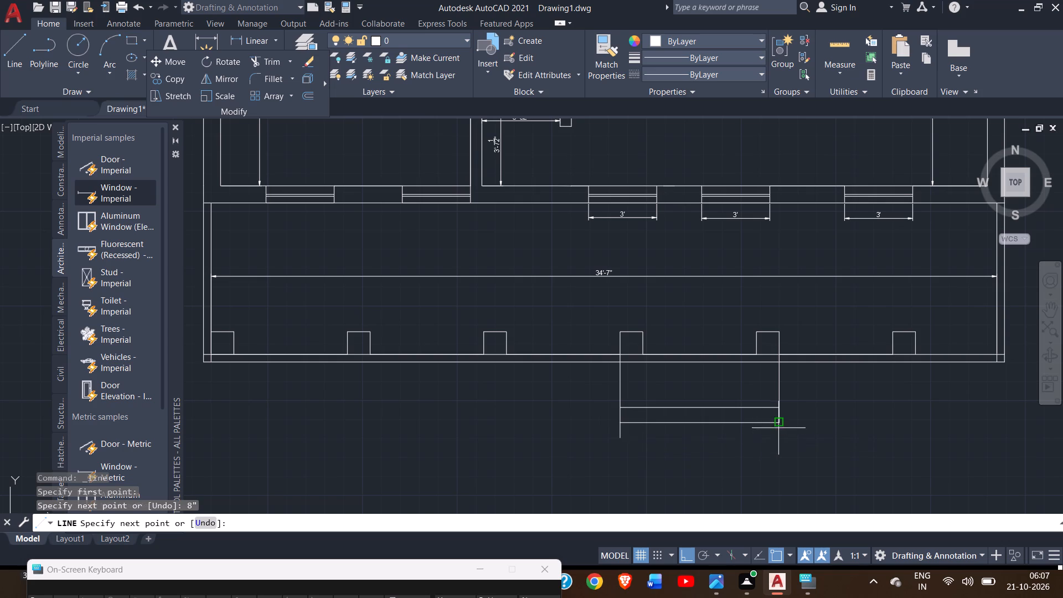
left_click_drag(778, 439, 778, 421)
left_click(778, 421)
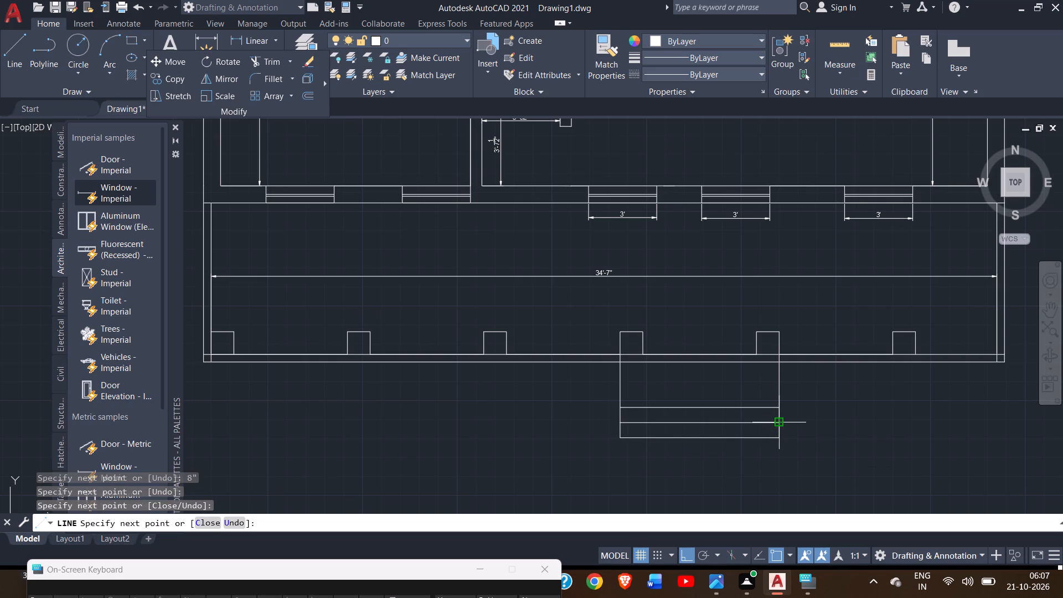
right_click(778, 421)
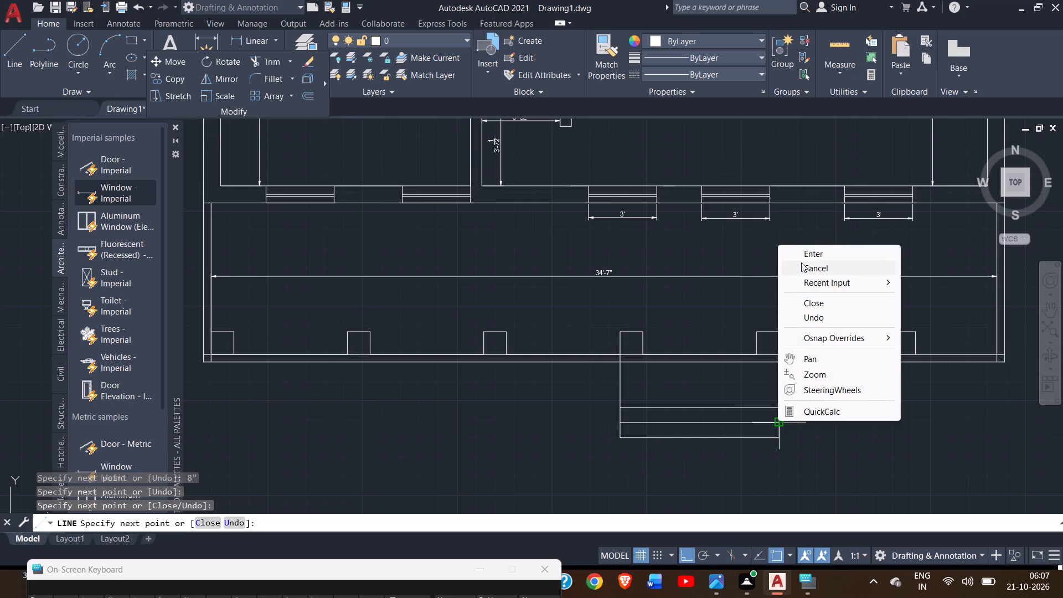
left_click(801, 251)
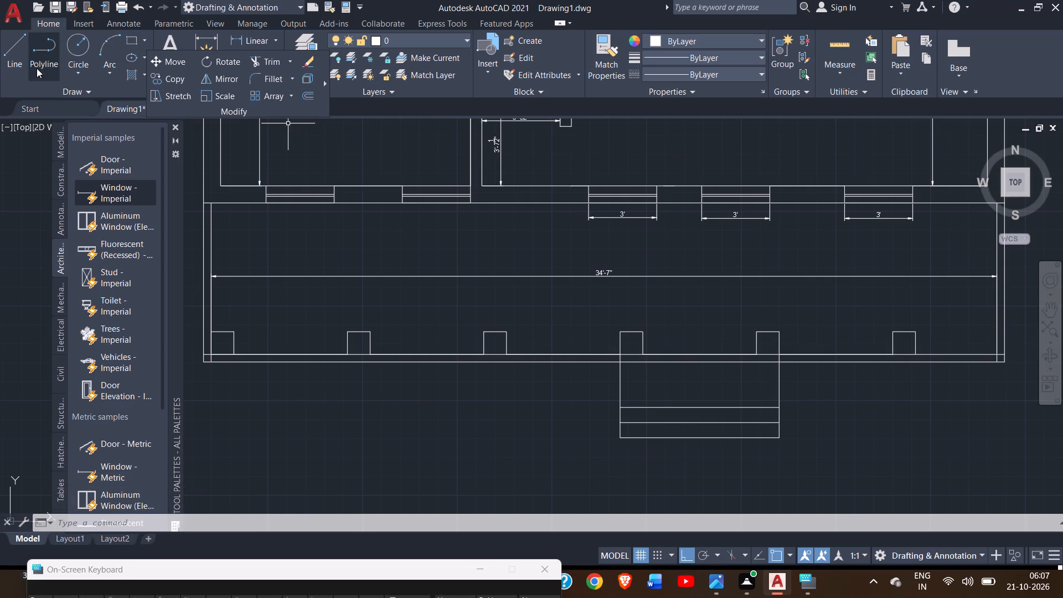
Draw a third 8" deep strip along the south edge of the second entrance strip, at the same width.
left_click(16, 60)
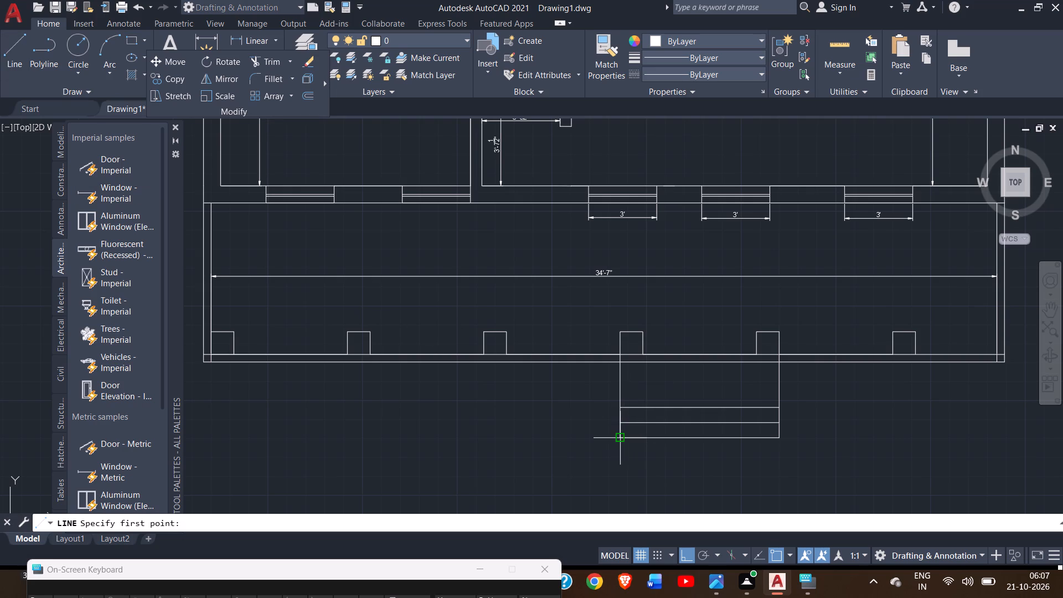
left_click_drag(620, 439, 618, 455)
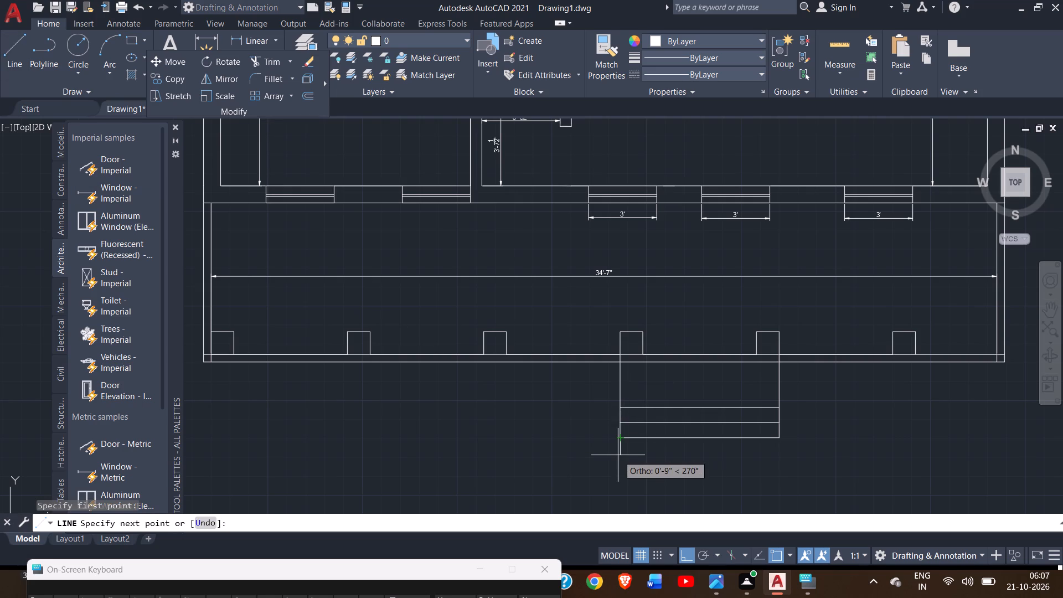
key("8")
key("shift+quotedbl")
key("Return")
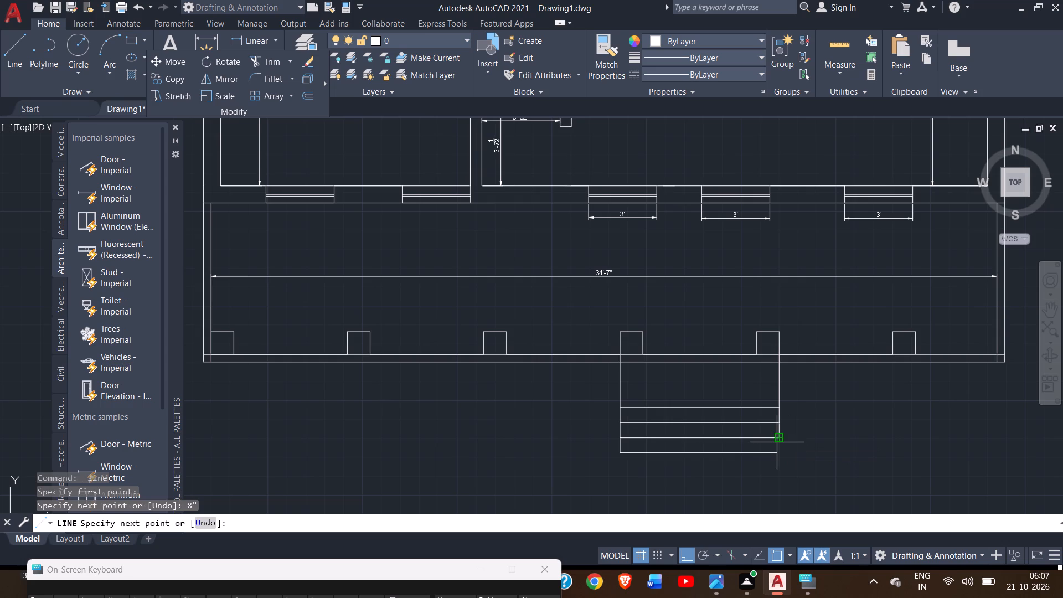
left_click_drag(779, 452, 779, 440)
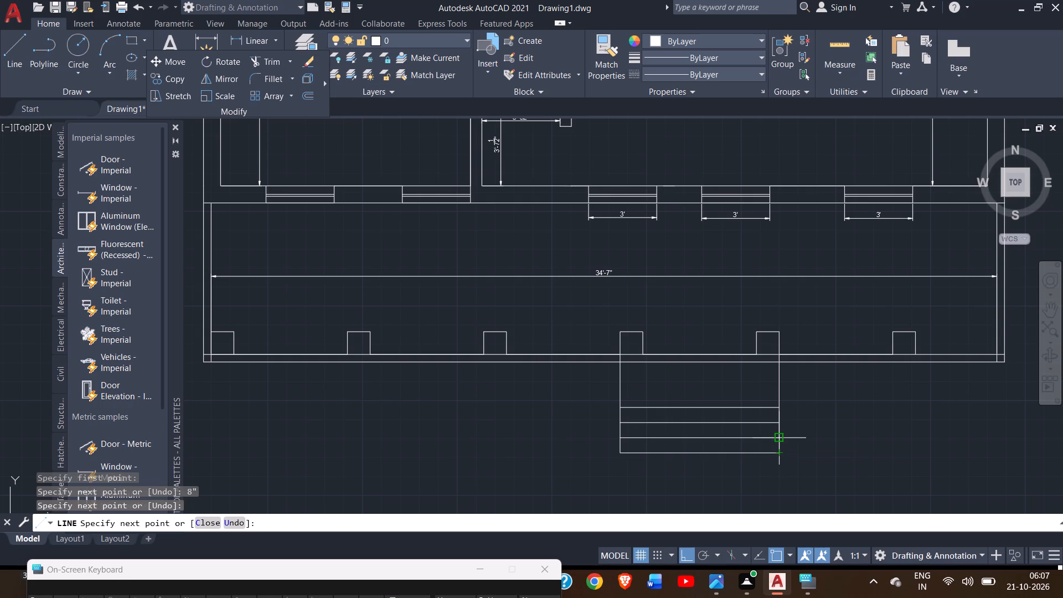
left_click_drag(779, 440, 779, 437)
left_click(779, 437)
right_click(779, 437)
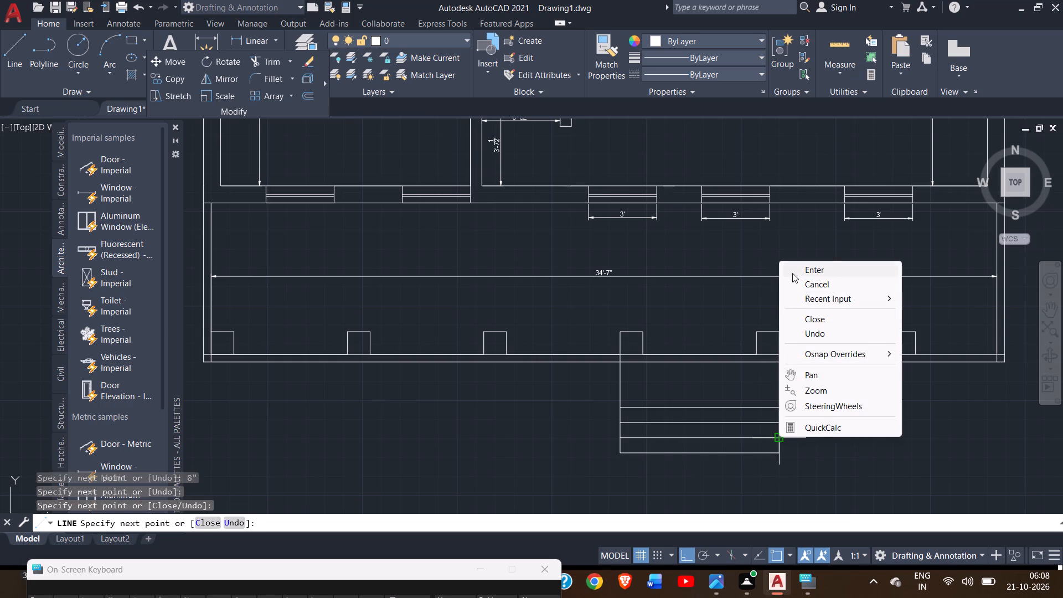
left_click(797, 269)
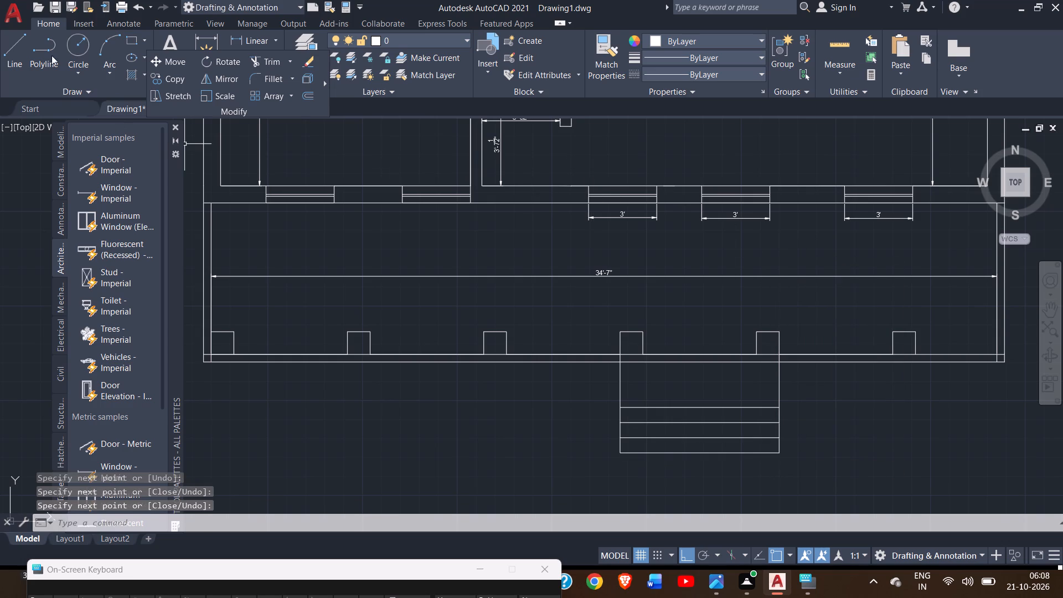
Draw a fourth 8" deep strip along the south edge of the third entrance strip, at the same width.
left_click(28, 37)
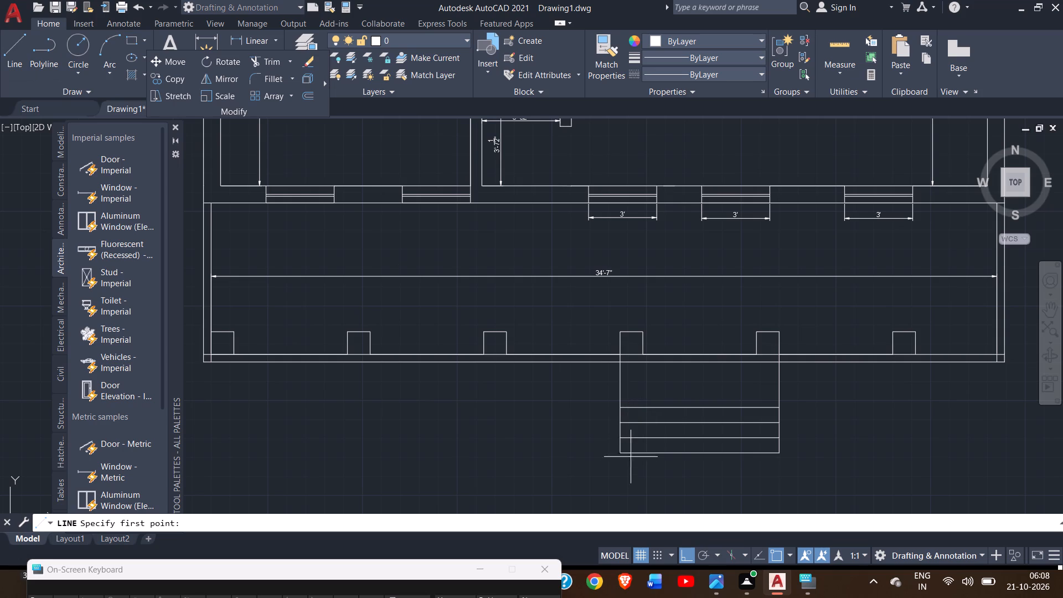
left_click_drag(620, 455, 623, 476)
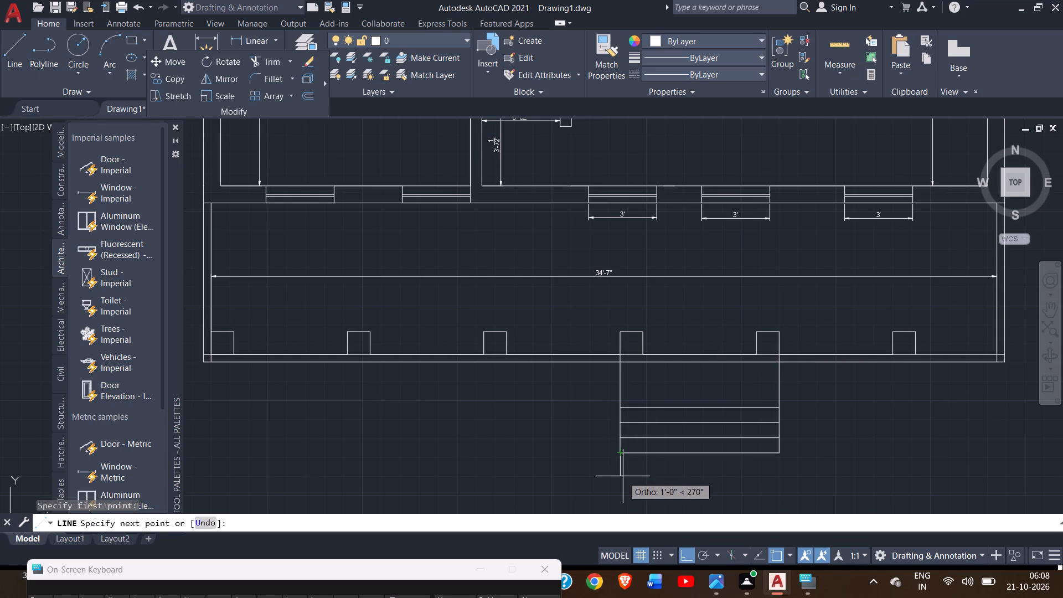
key("8")
key("shift+quotedbl")
key("Return")
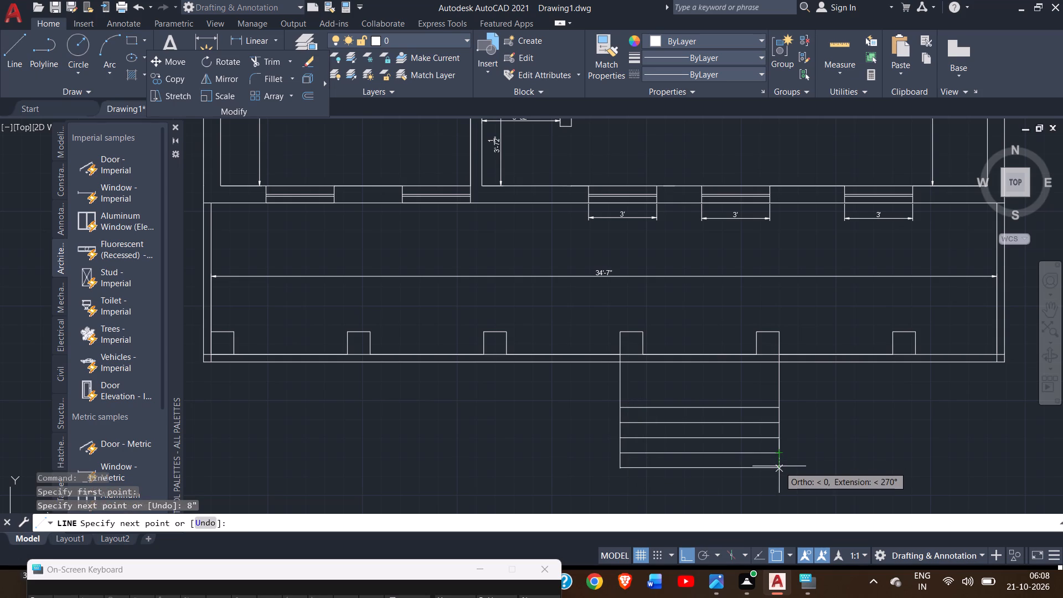
left_click_drag(779, 468, 779, 452)
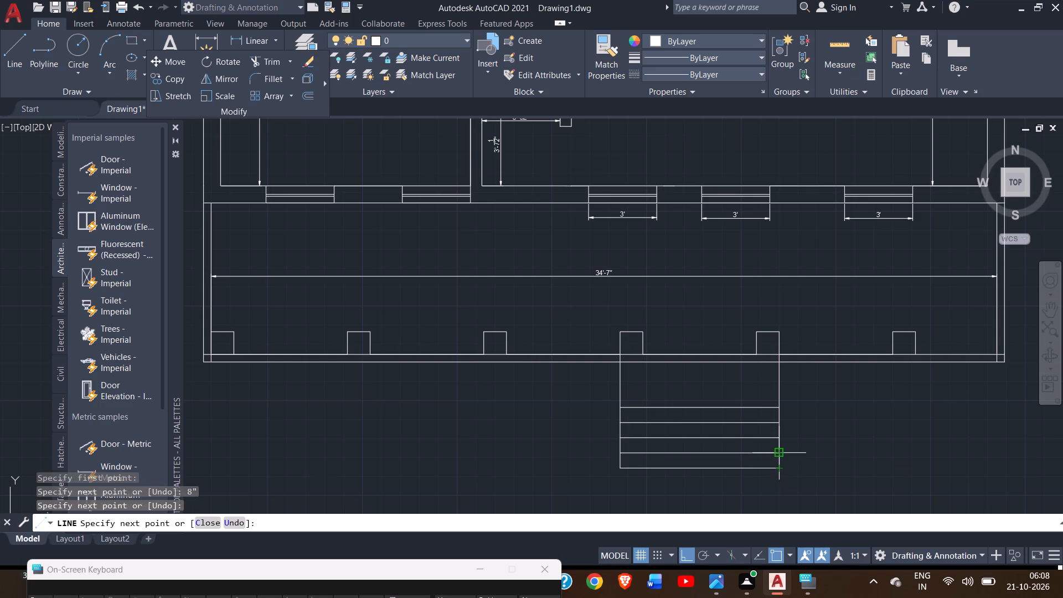
left_click(779, 452)
right_click(779, 452)
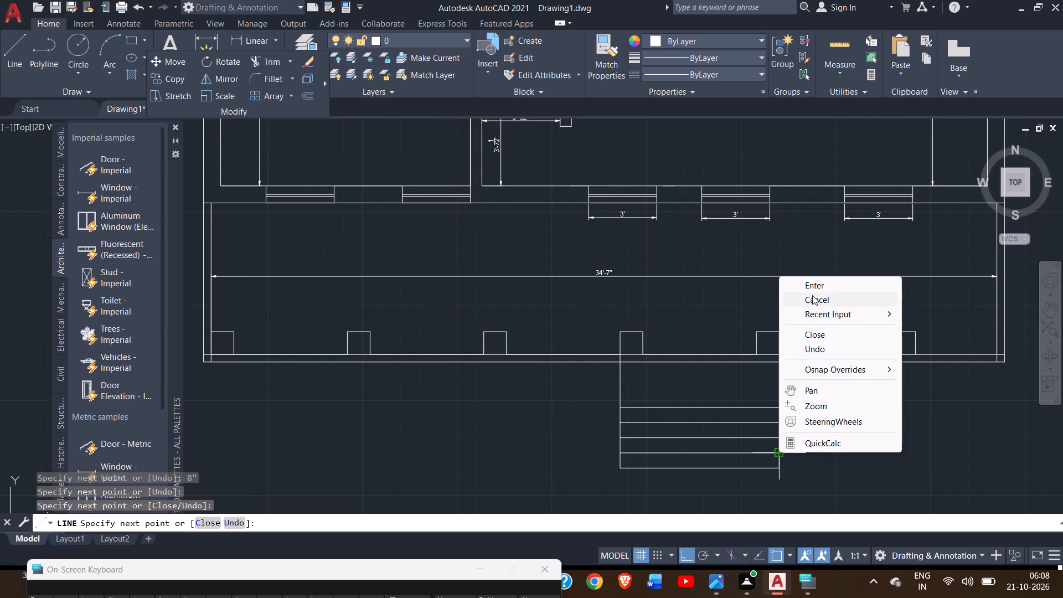
left_click(817, 286)
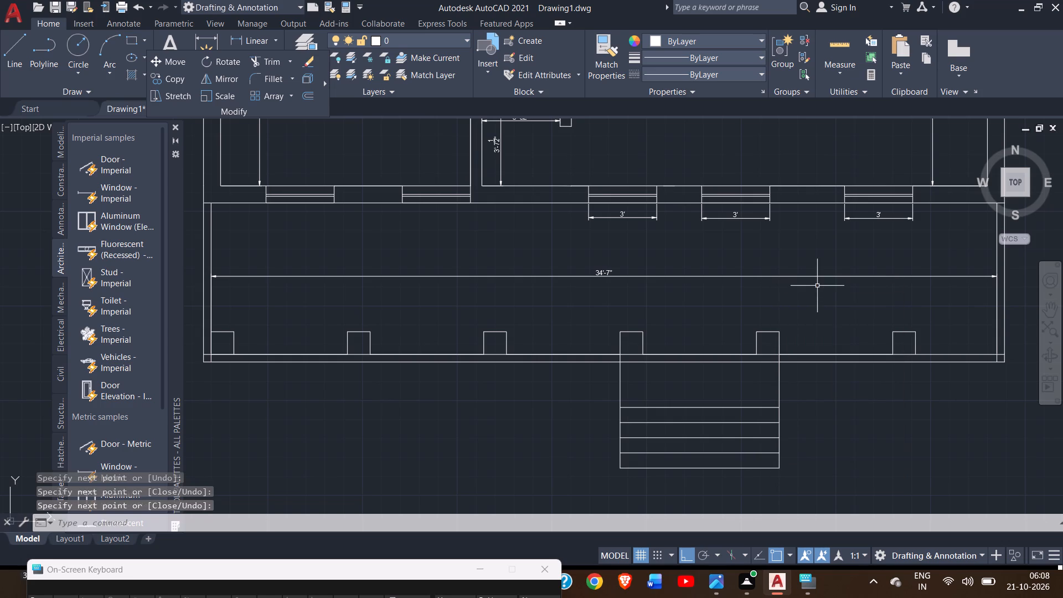
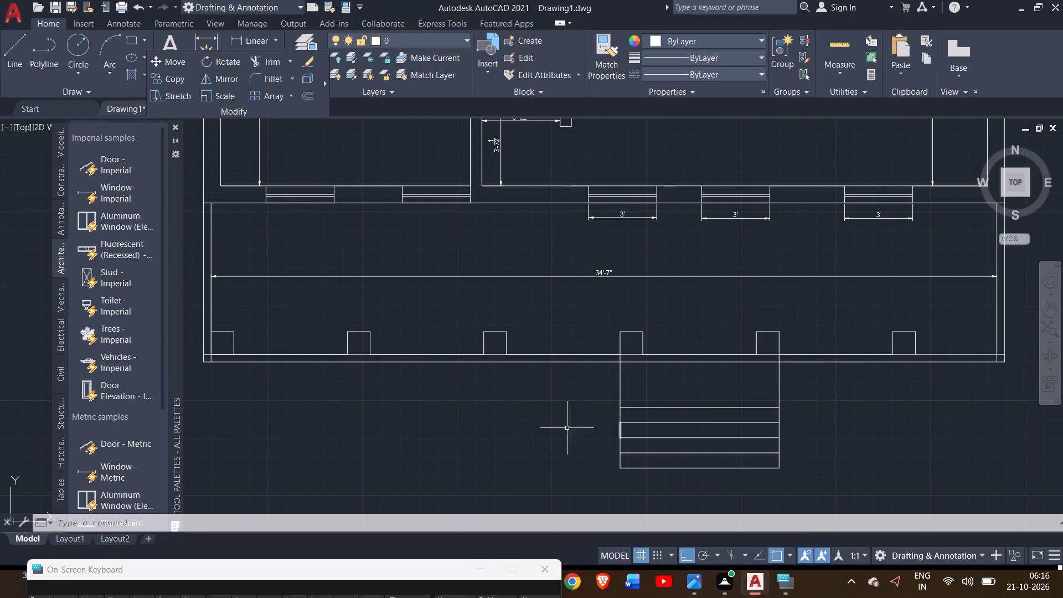
Dimension the width of the front steps' top landing and its depth from the veranda's outer edge.
left_click(200, 49)
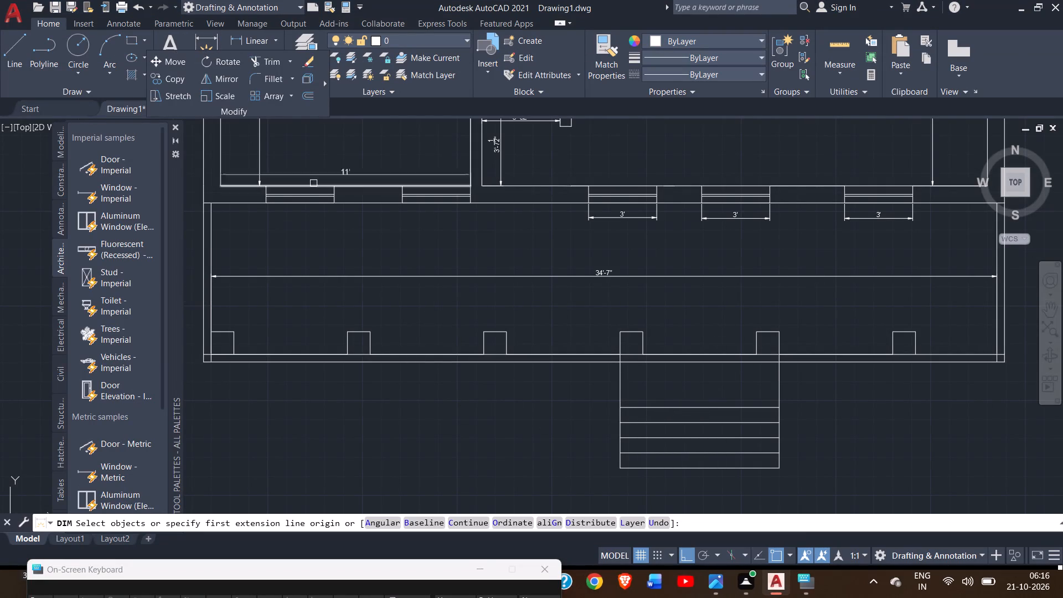
left_click(621, 410)
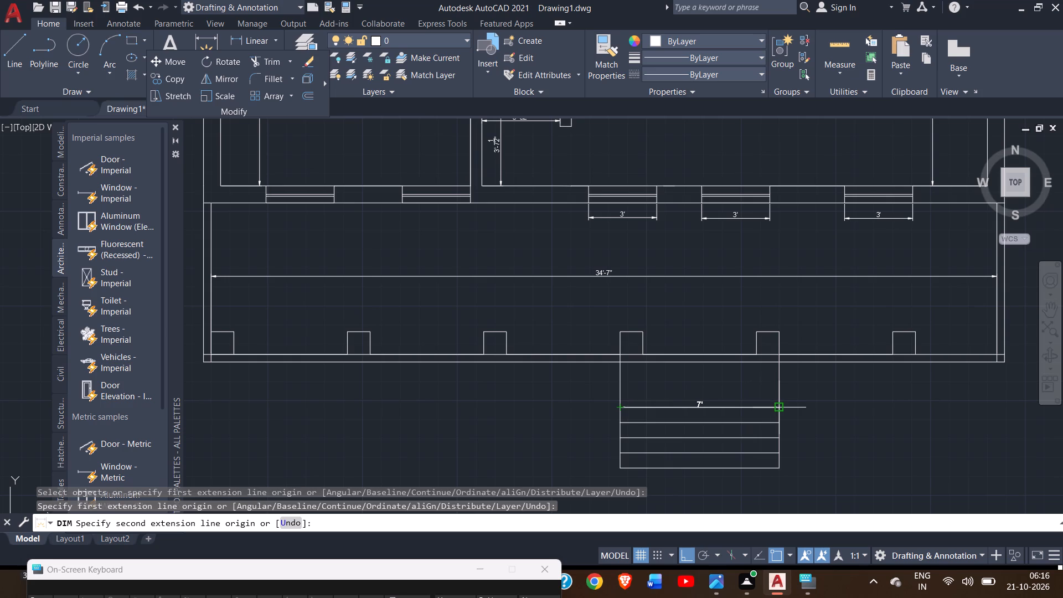
left_click_drag(776, 407, 775, 395)
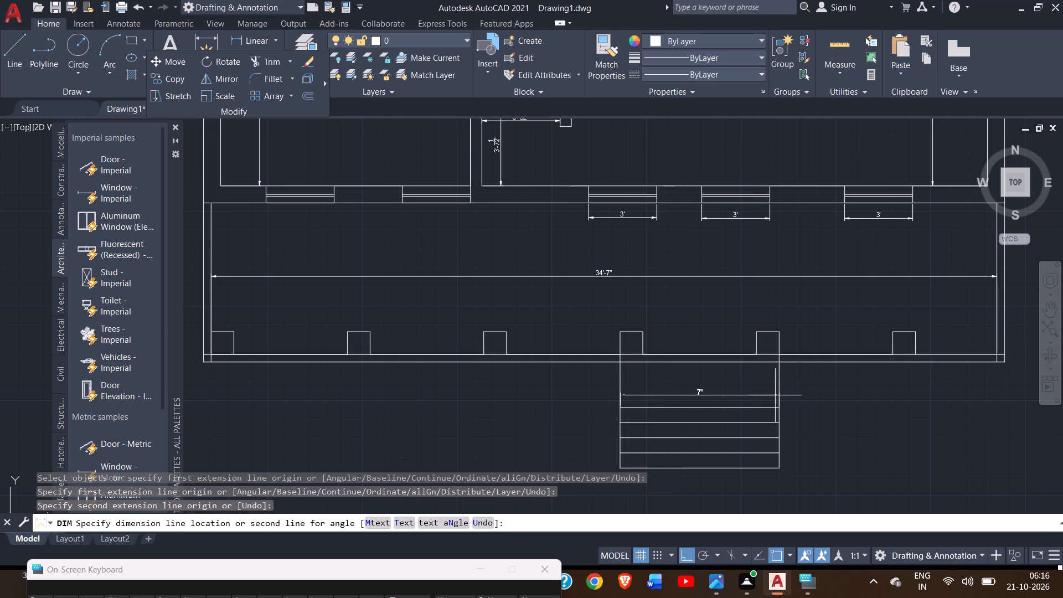
left_click(775, 395)
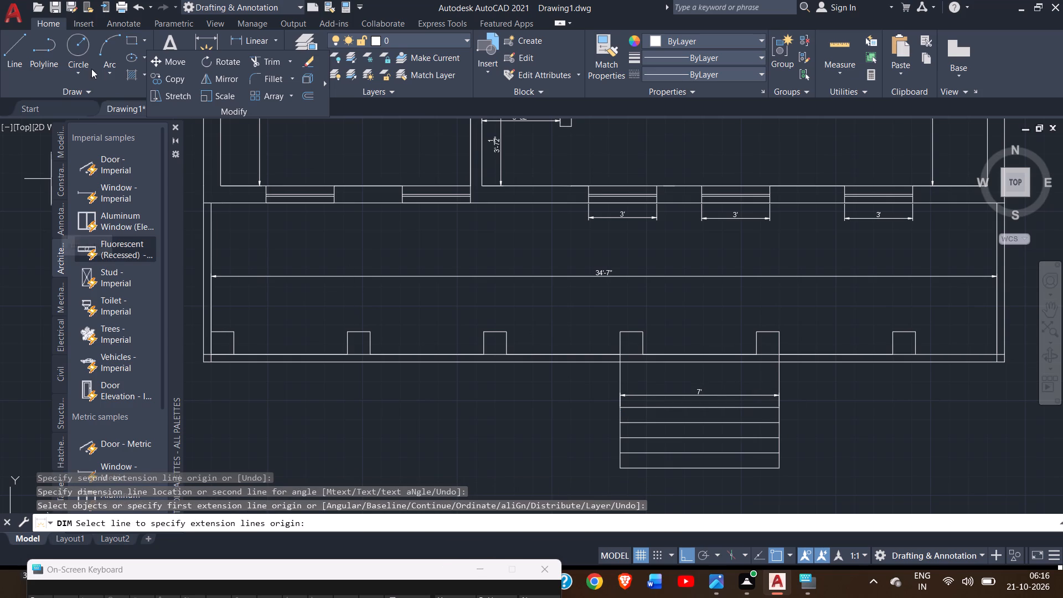
left_click(780, 359)
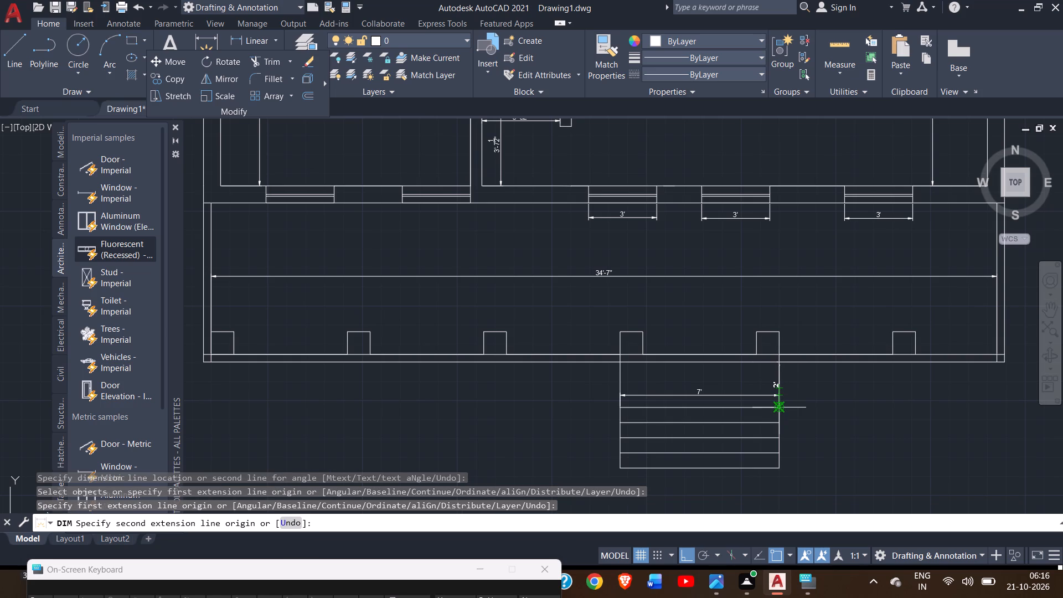
left_click_drag(782, 408, 766, 405)
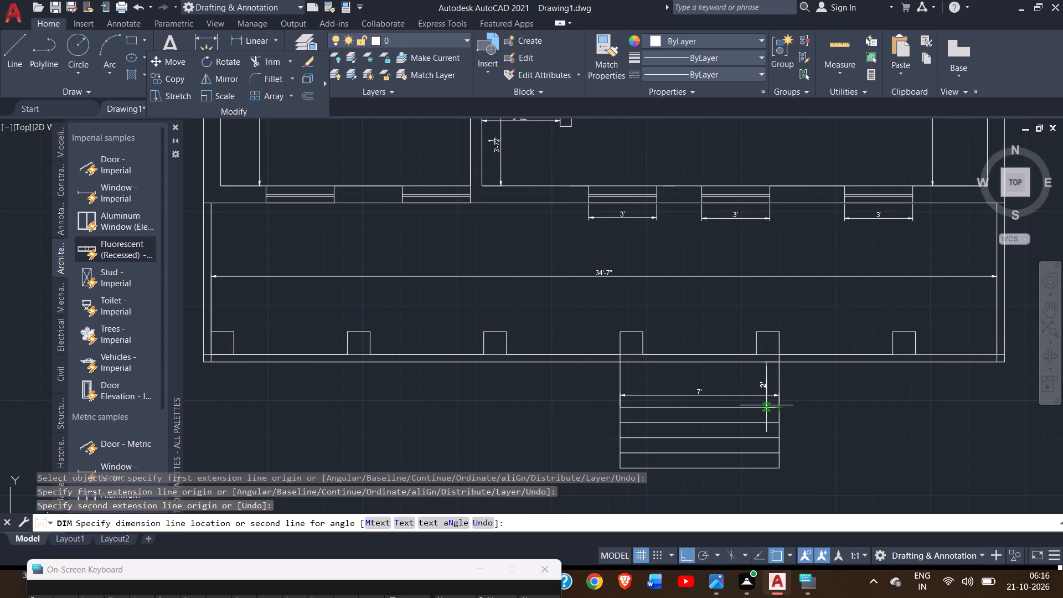
left_click_drag(766, 405, 767, 405)
left_click(767, 405)
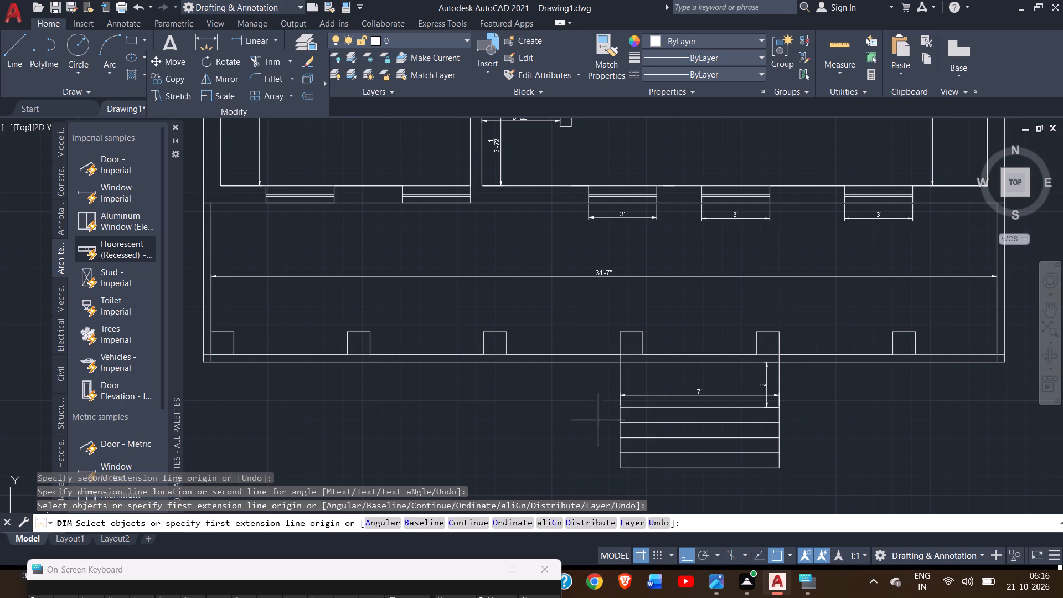
Dimension the depth of the first tread below the landing, placing the dimension just outside the steps' left edge.
scroll(607, 414, "up", 2, "ctrl")
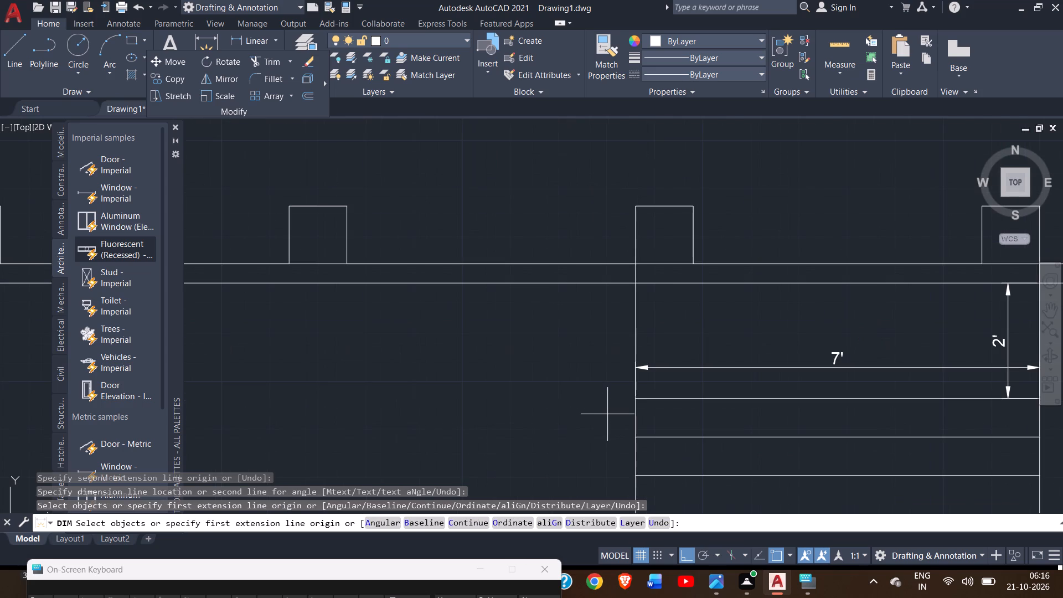
left_click(633, 403)
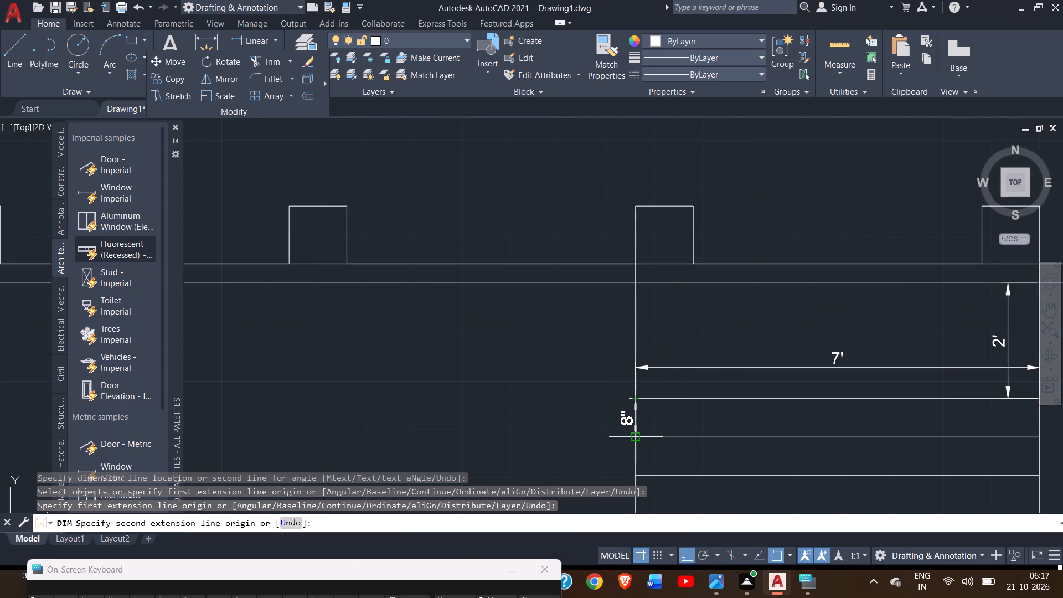
left_click(637, 437)
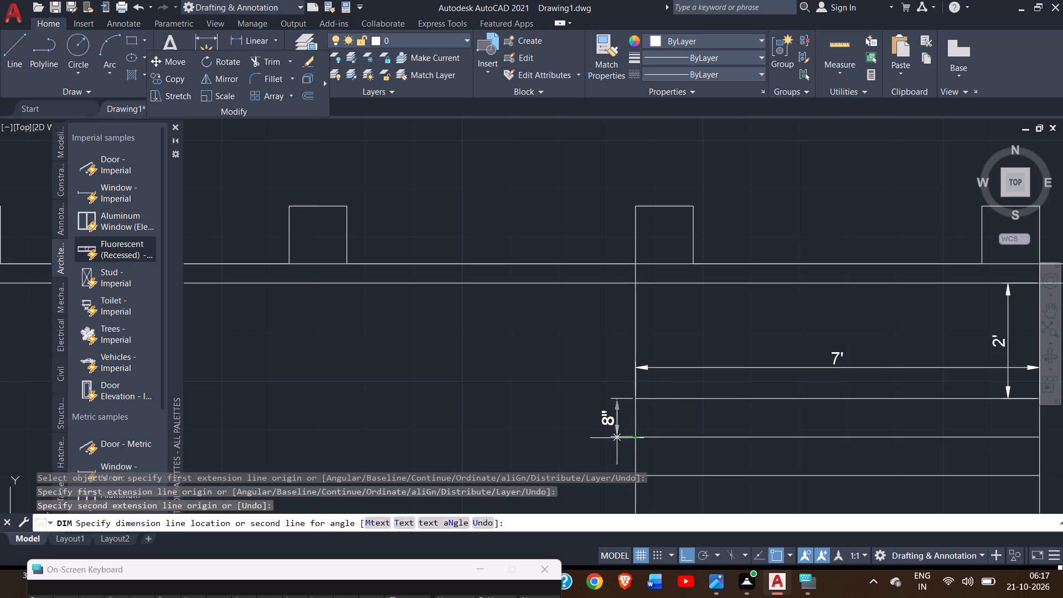
left_click(616, 438)
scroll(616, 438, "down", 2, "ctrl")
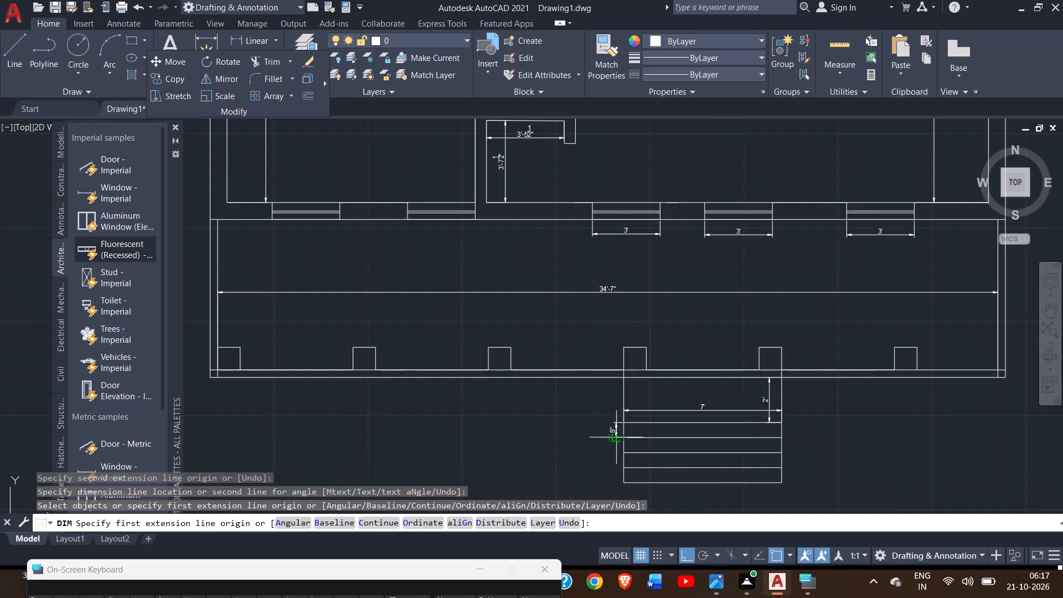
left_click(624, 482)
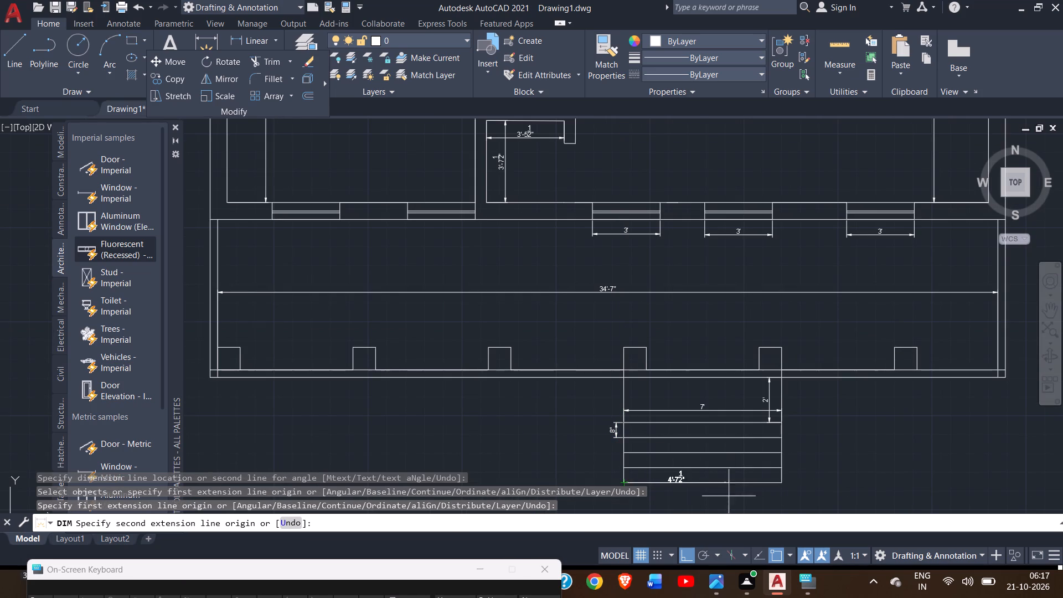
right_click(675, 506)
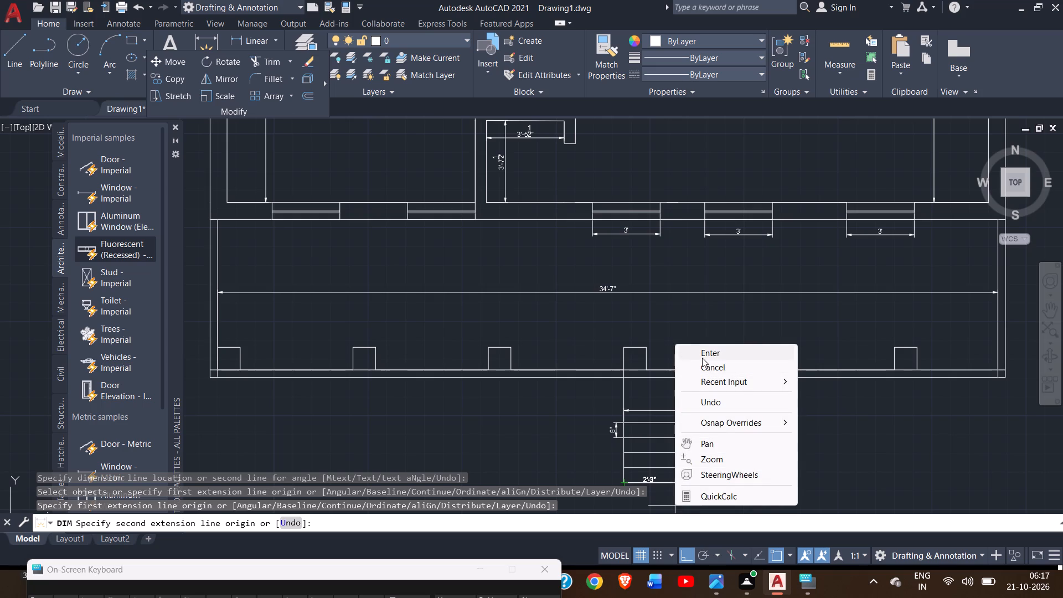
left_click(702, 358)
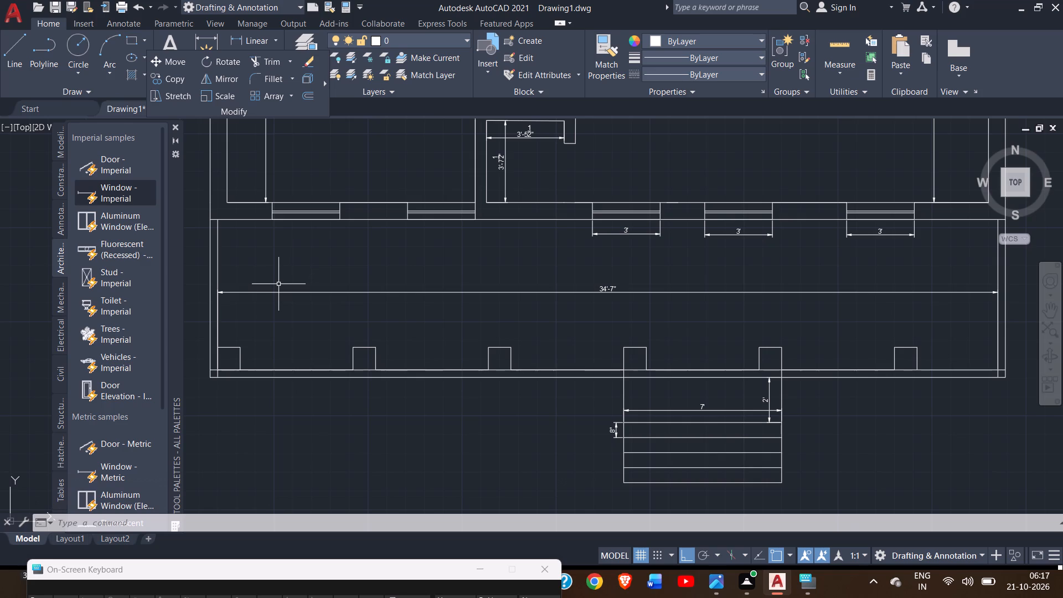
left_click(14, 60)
Dimension the thickness of the veranda's left side wall, placing the dimension below its lower-left corner.
left_click(210, 43)
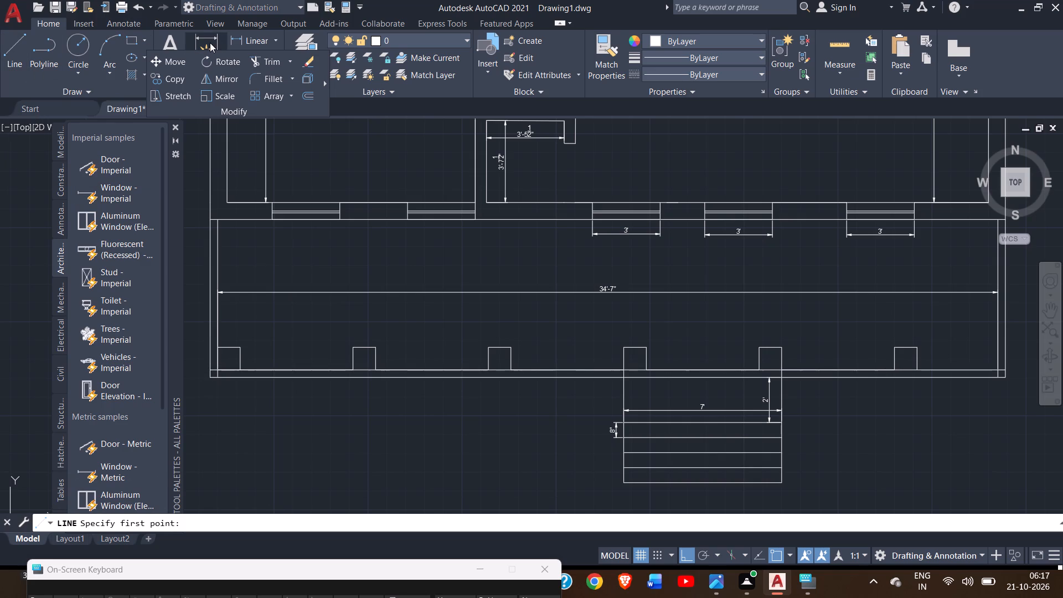
scroll(204, 385, "up", 1, "ctrl")
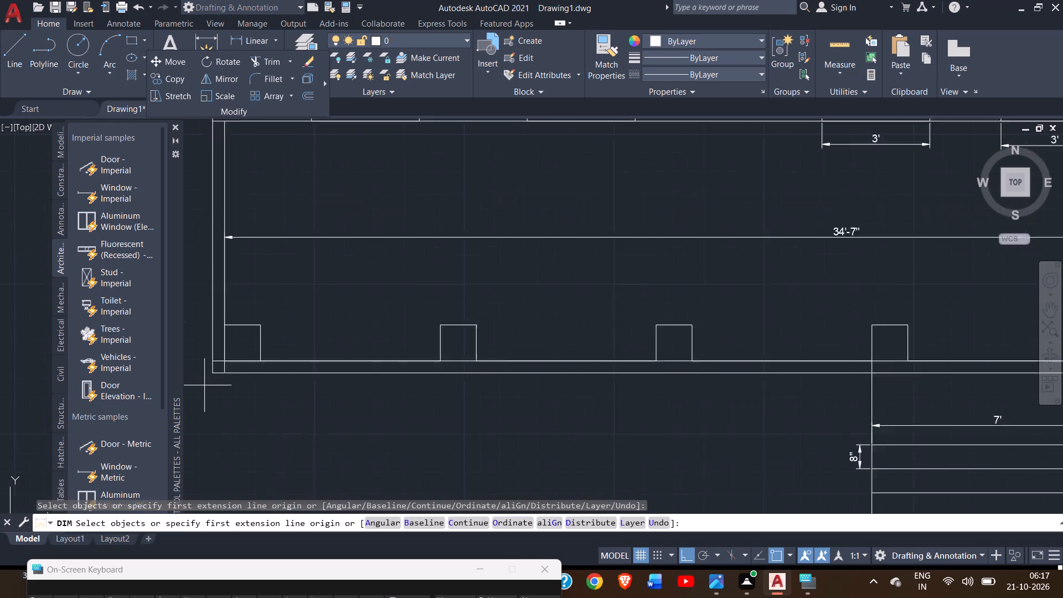
scroll(204, 385, "up", 2, "ctrl")
left_click_drag(219, 353, 254, 356)
left_click_drag(254, 356, 247, 378)
left_click(247, 378)
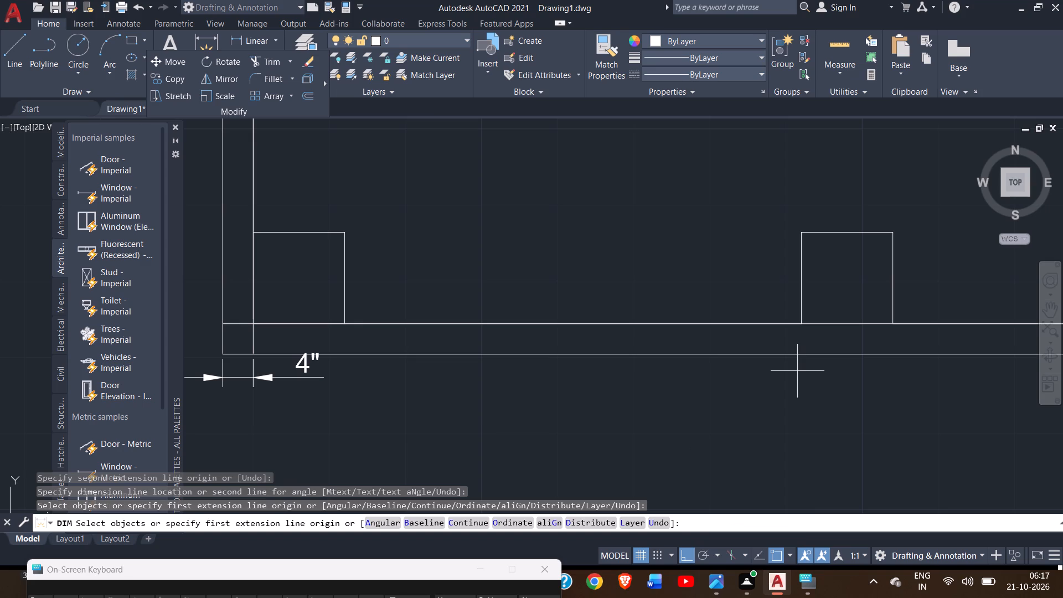
Dimension the thickness of the house's front wall at its left end, placing the dimension outside the wall.
scroll(655, 248, "down", 2, "ctrl")
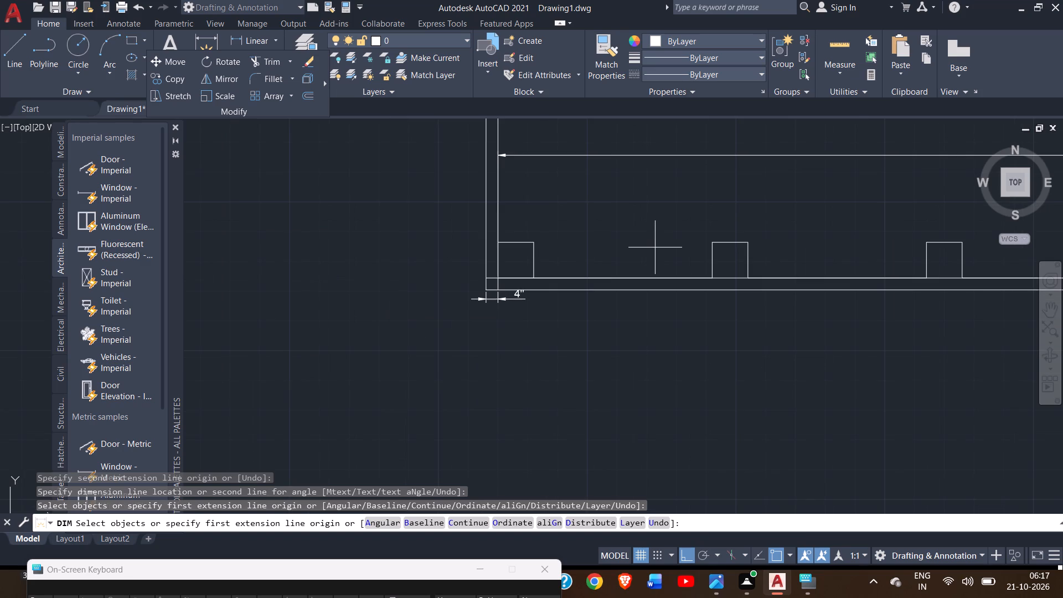
left_click(1044, 305)
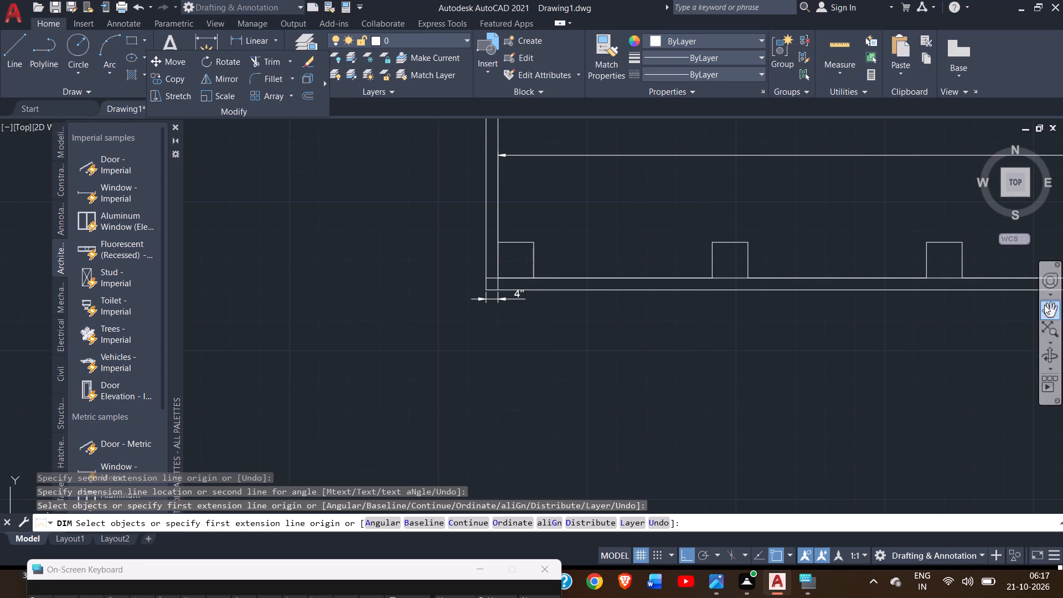
left_click_drag(853, 211, 619, 302)
scroll(619, 302, "down", 2, "ctrl")
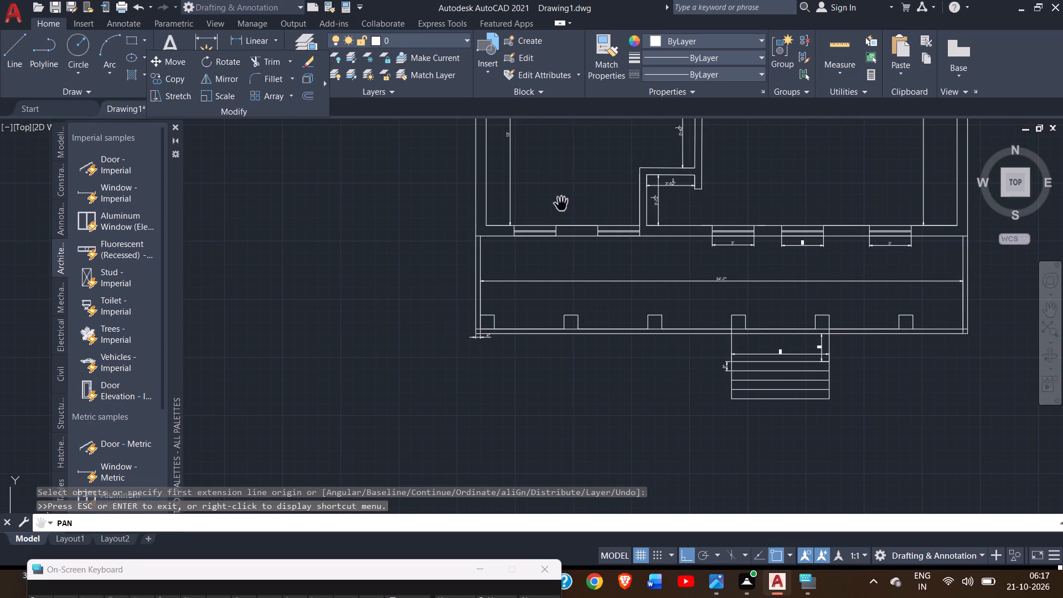
left_click(200, 41)
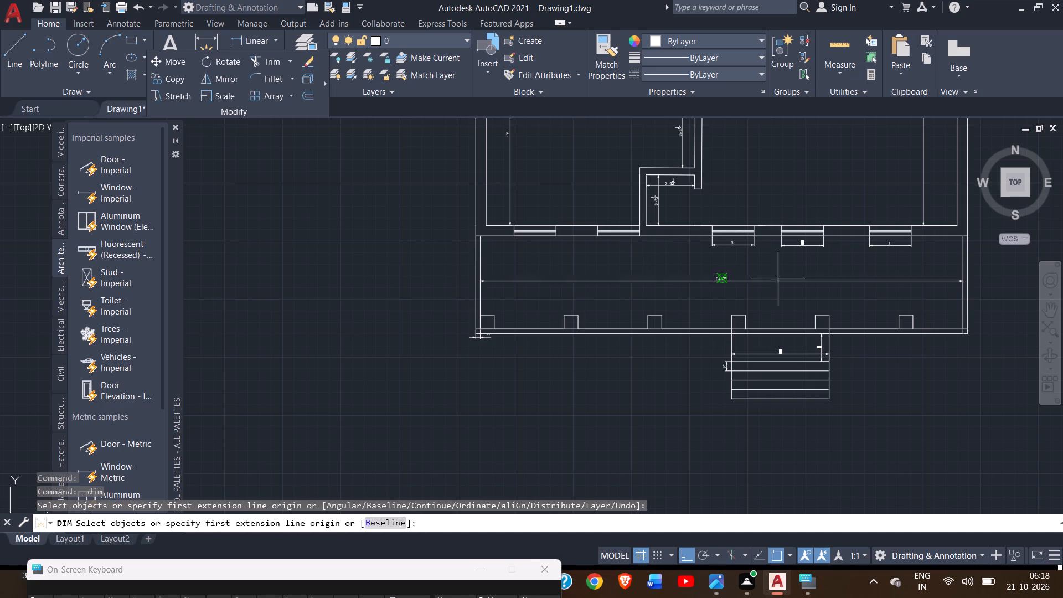
left_click_drag(474, 236, 474, 232)
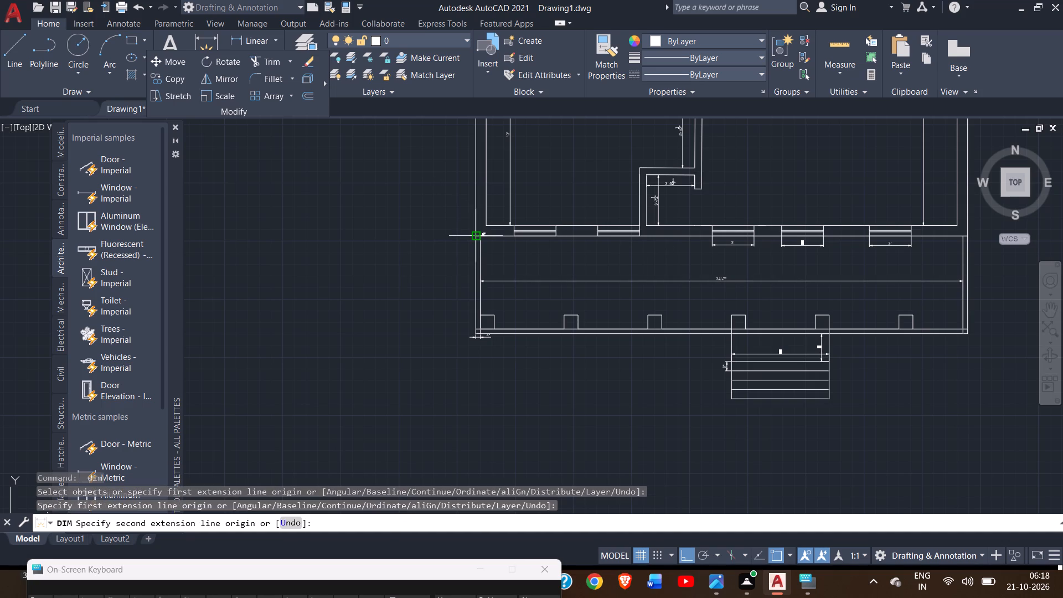
left_click_drag(474, 232, 485, 224)
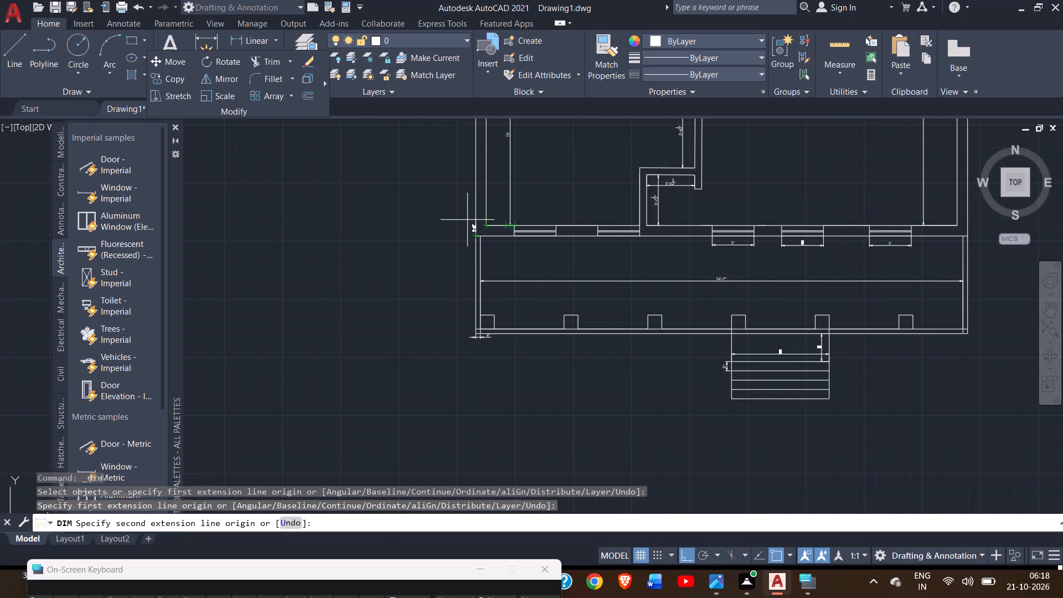
left_click(474, 226)
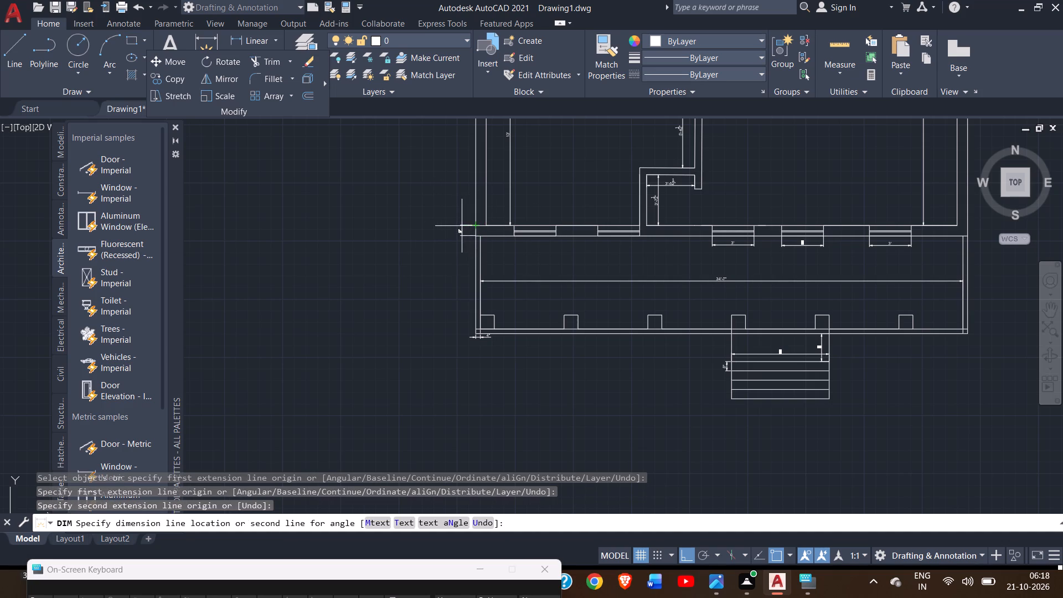
left_click(462, 226)
scroll(462, 226, "up", 4, "ctrl")
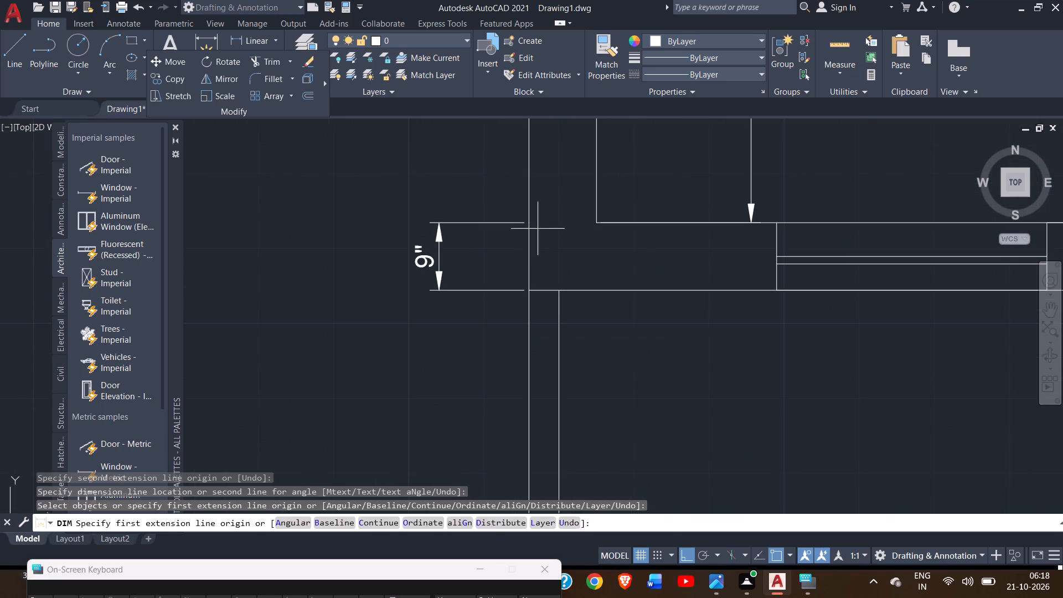
Dimension the thickness of the interior partition at its free end in the hallway, beside the upper-left room's door.
scroll(543, 228, "down", 3, "ctrl")
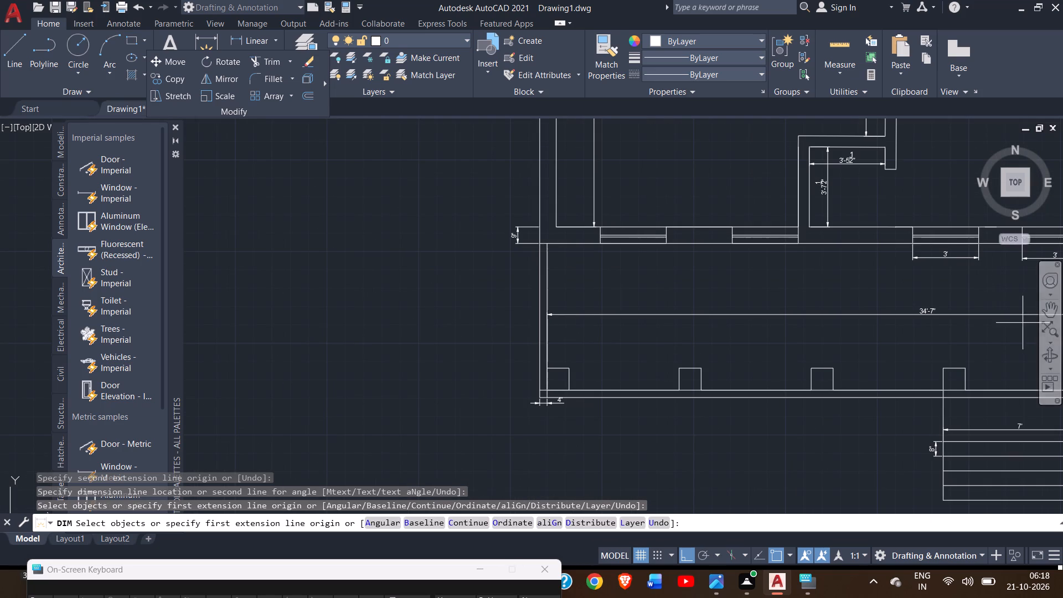
left_click(1048, 313)
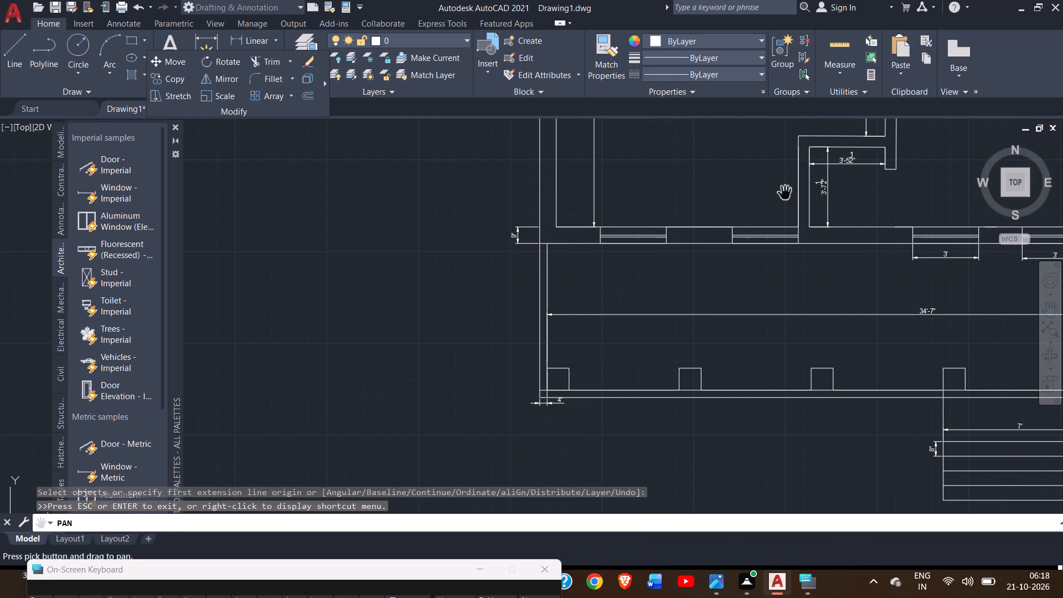
scroll(785, 193, "down", 1, "ctrl")
left_click_drag(891, 185, 582, 279)
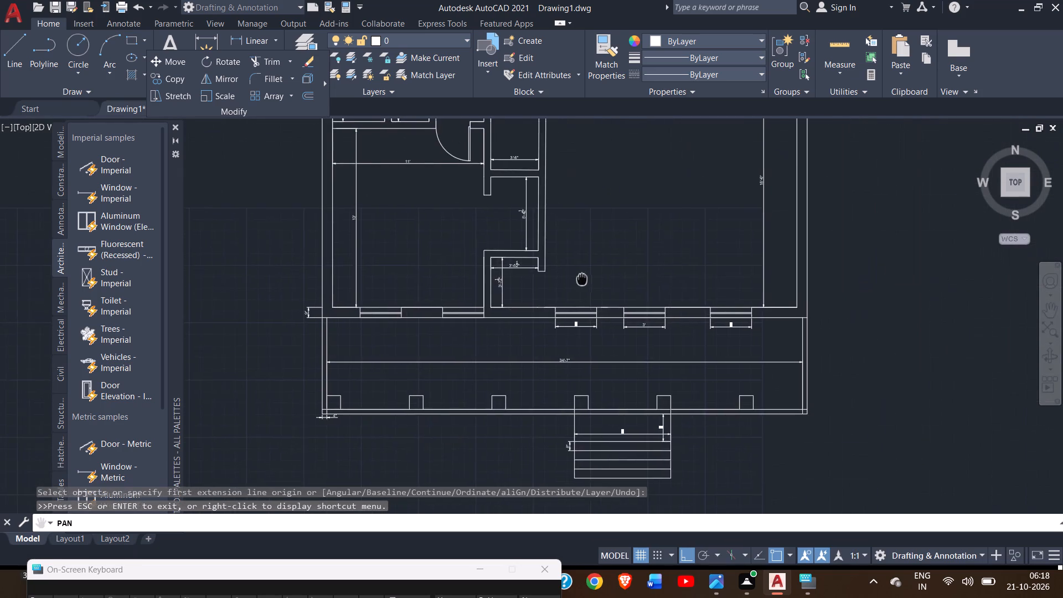
left_click_drag(582, 279, 563, 359)
left_click_drag(656, 249, 632, 389)
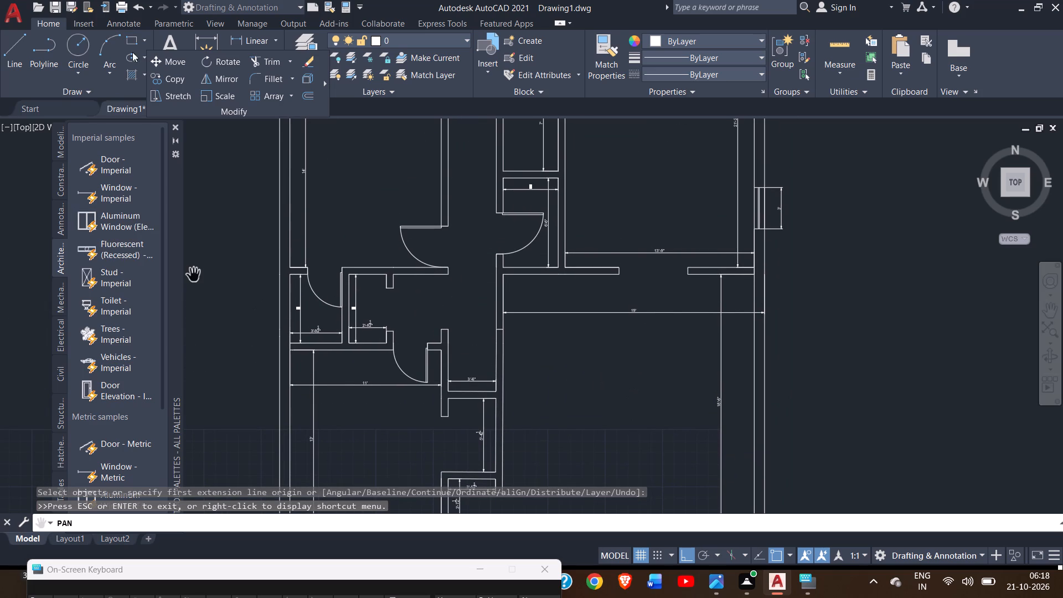
left_click(219, 43)
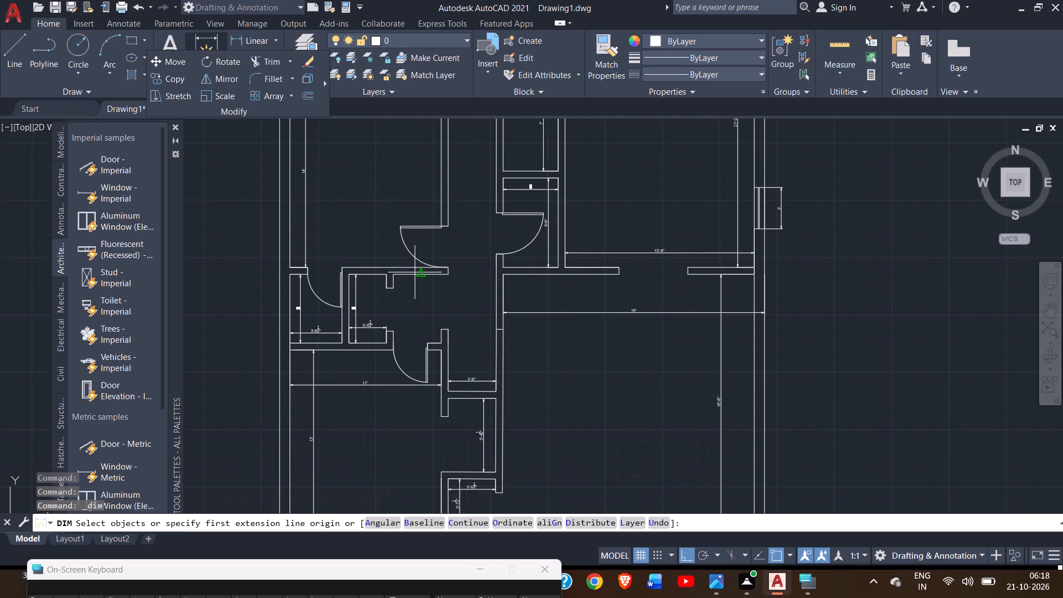
left_click_drag(446, 266, 445, 278)
left_click_drag(445, 278, 458, 279)
left_click(458, 279)
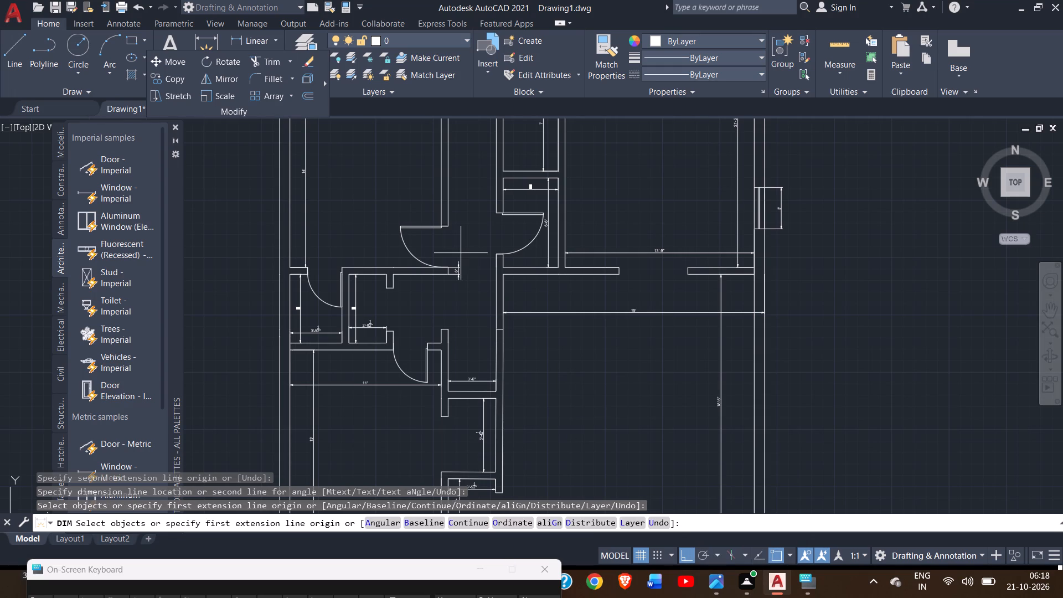
scroll(461, 253, "up", 5, "ctrl")
scroll(461, 253, "down", 1, "ctrl")
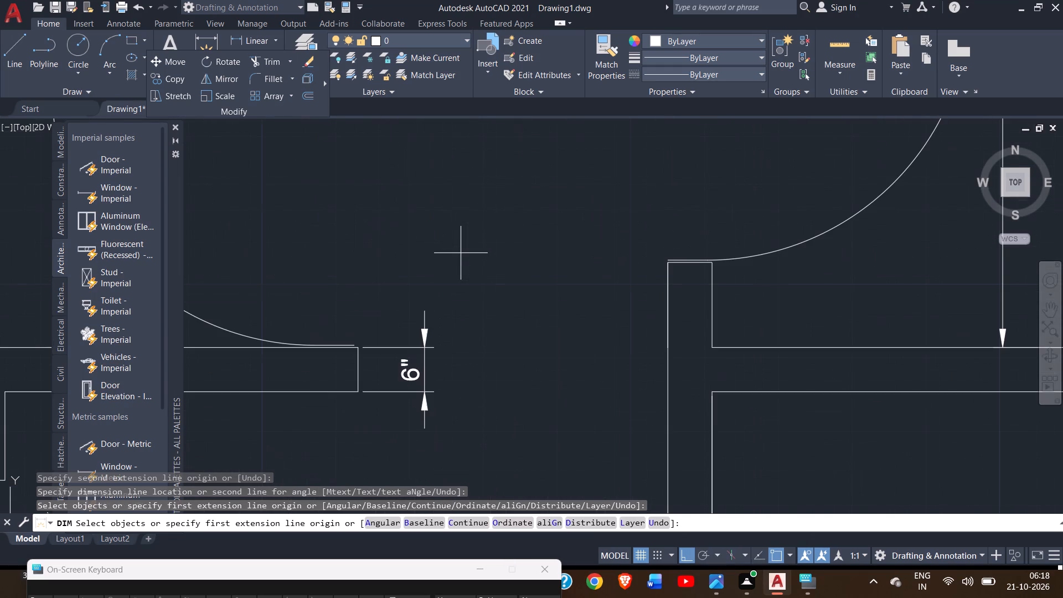
scroll(469, 254, "down", 2, "ctrl")
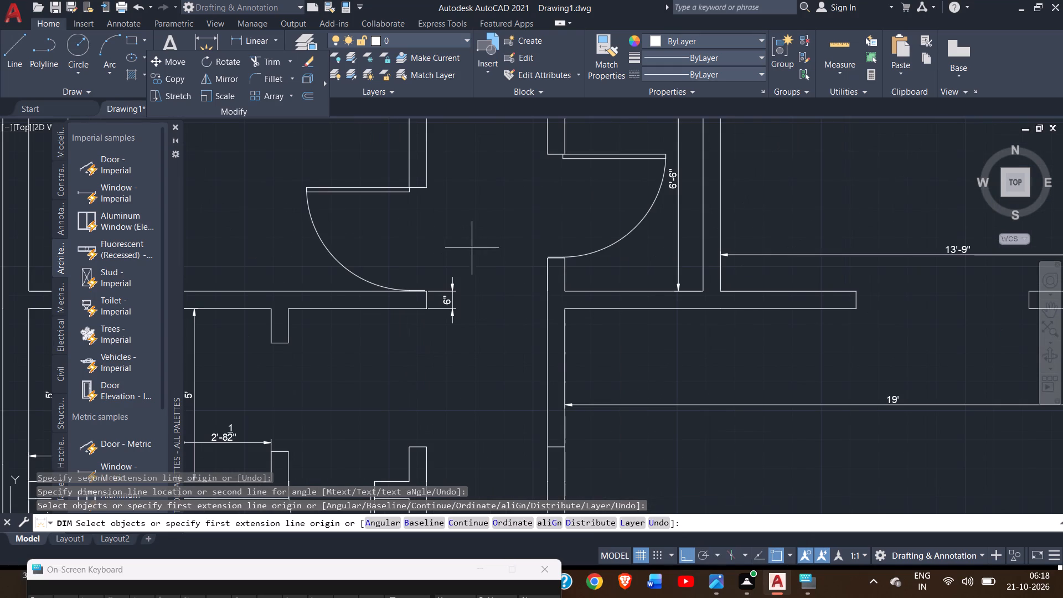
scroll(479, 275, "down", 1, "ctrl")
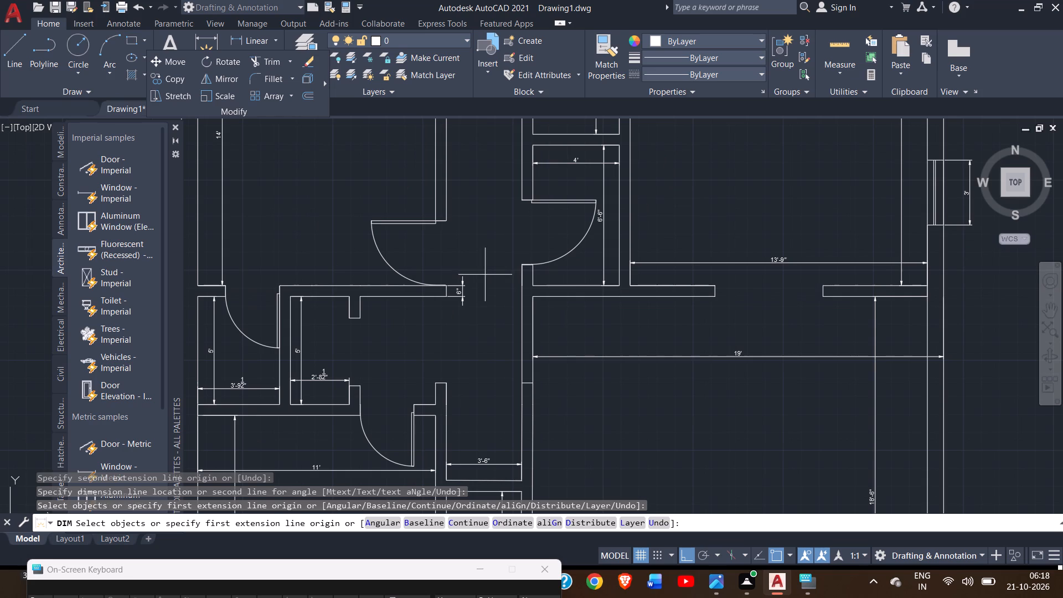
scroll(514, 136, "down", 2, "ctrl")
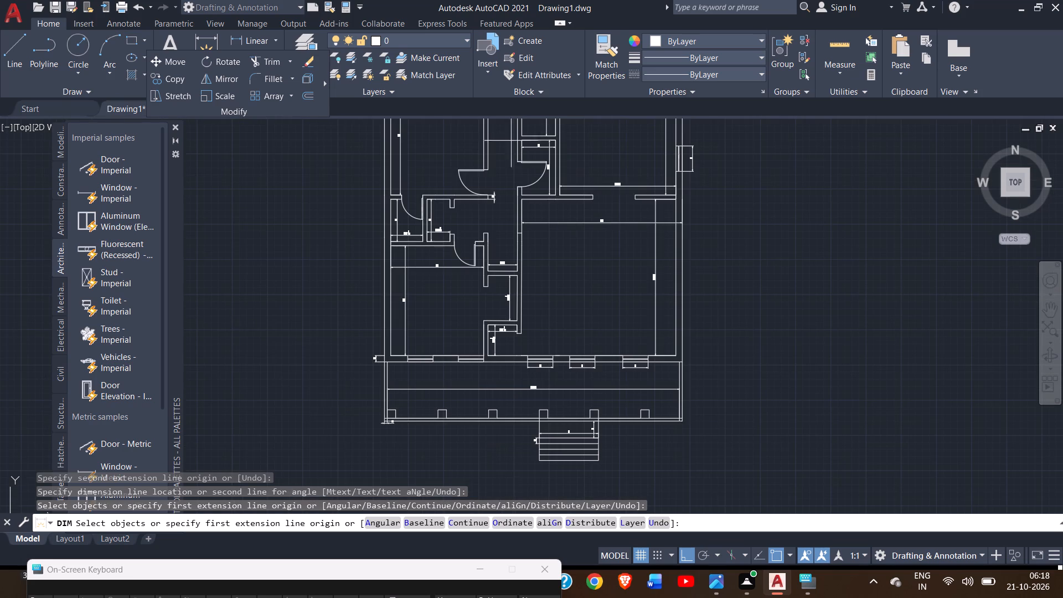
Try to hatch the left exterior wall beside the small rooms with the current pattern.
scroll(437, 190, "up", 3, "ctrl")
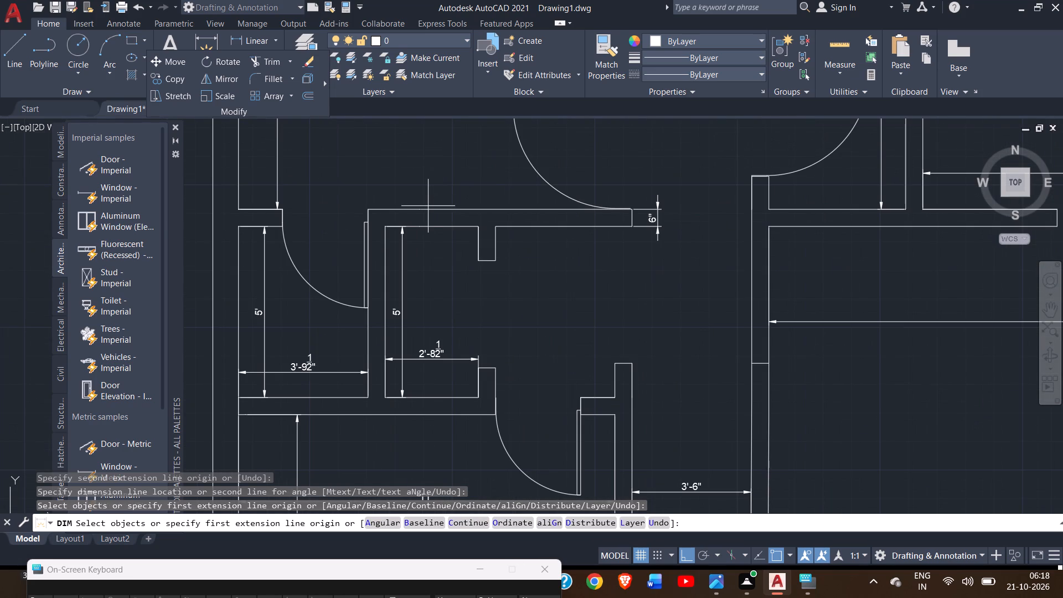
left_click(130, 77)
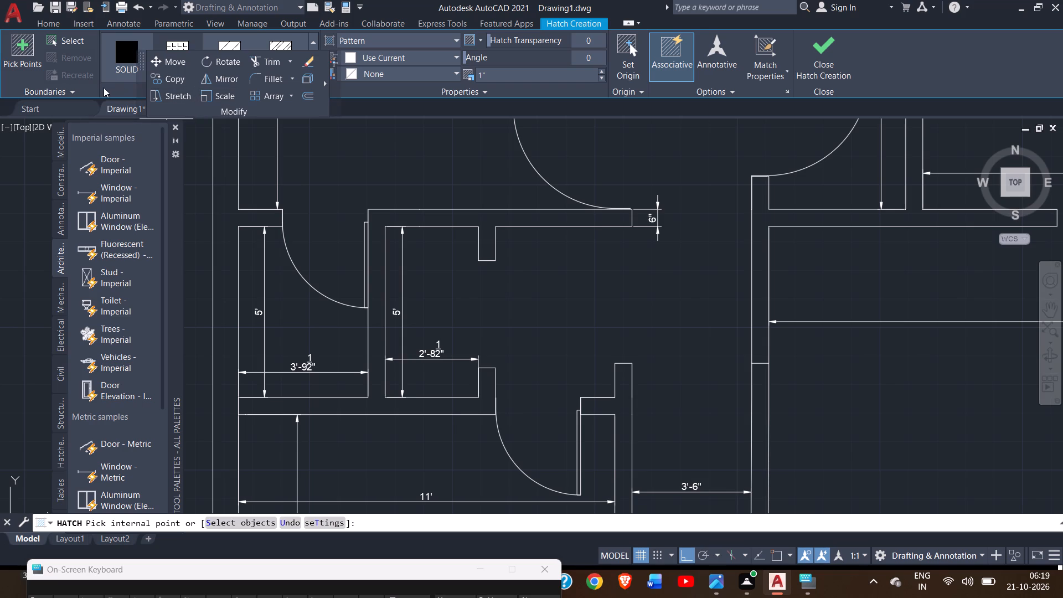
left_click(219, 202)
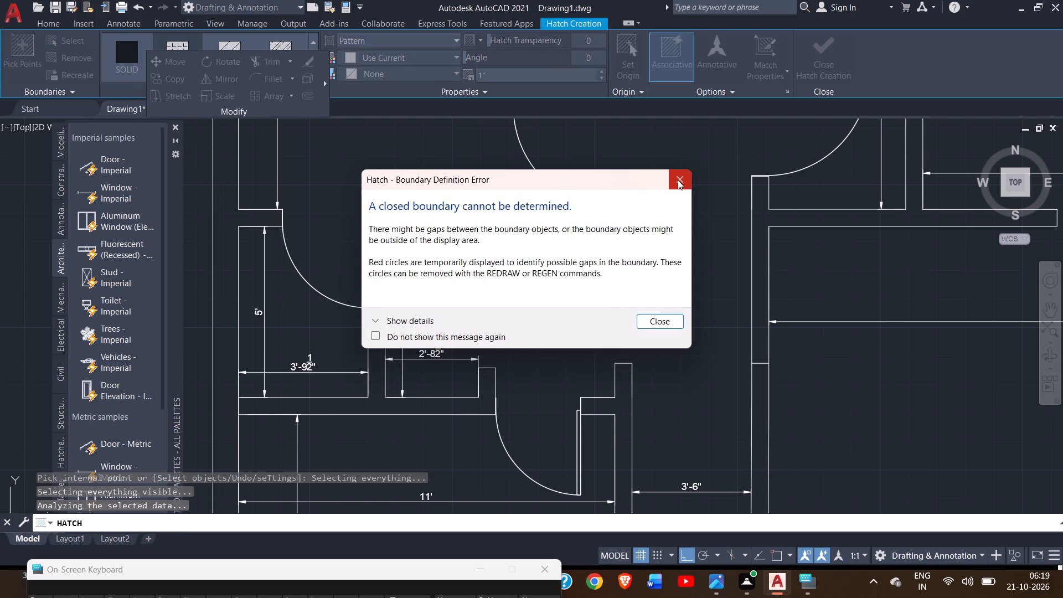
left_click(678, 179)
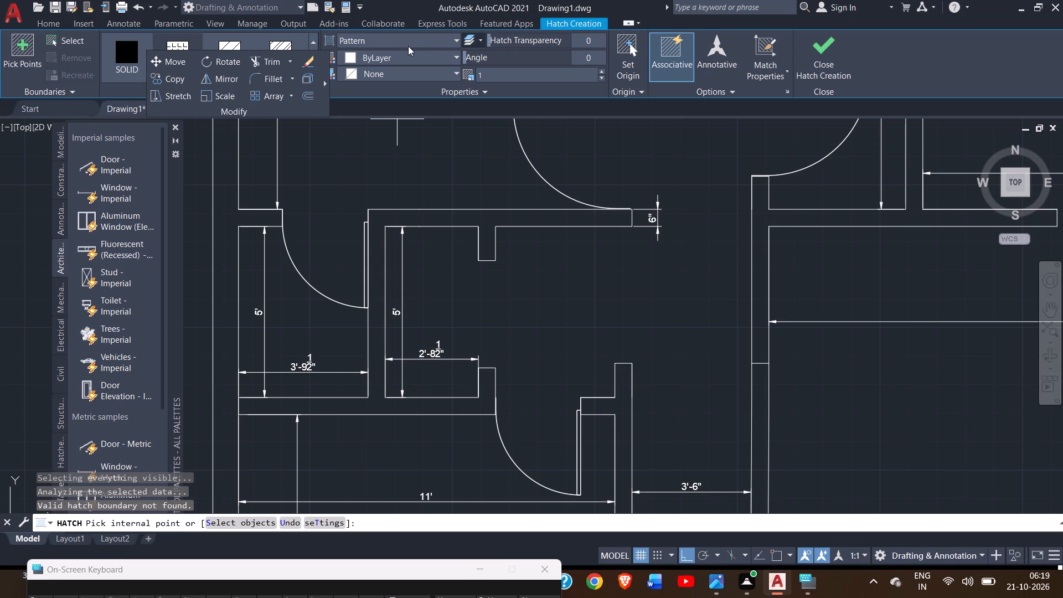
Set the hatch pattern to SOLID and try to fill the left exterior wall and the wall along the hallway's right side.
left_click(344, 42)
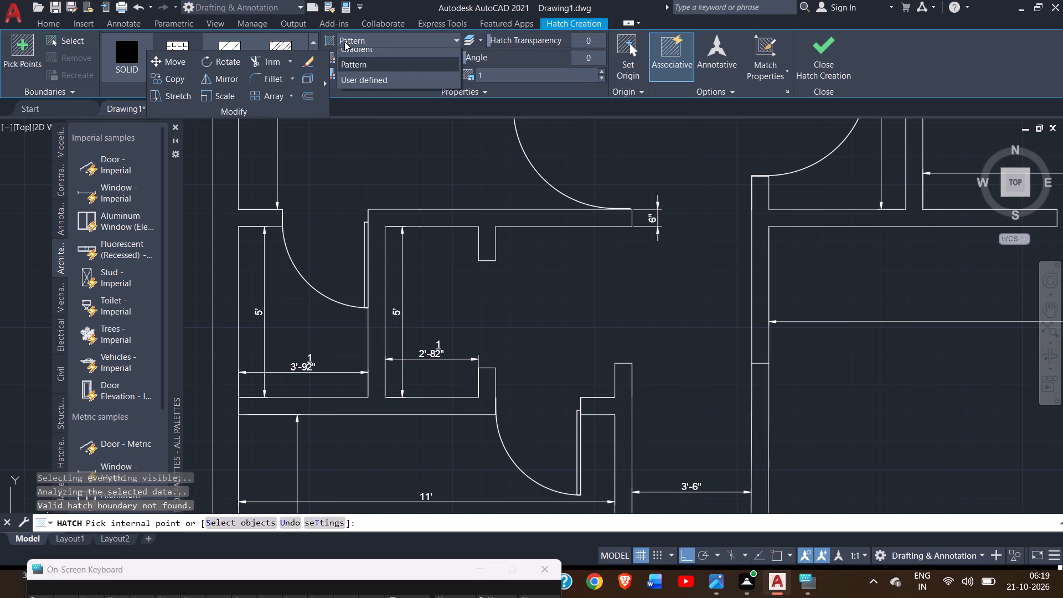
left_click(333, 35)
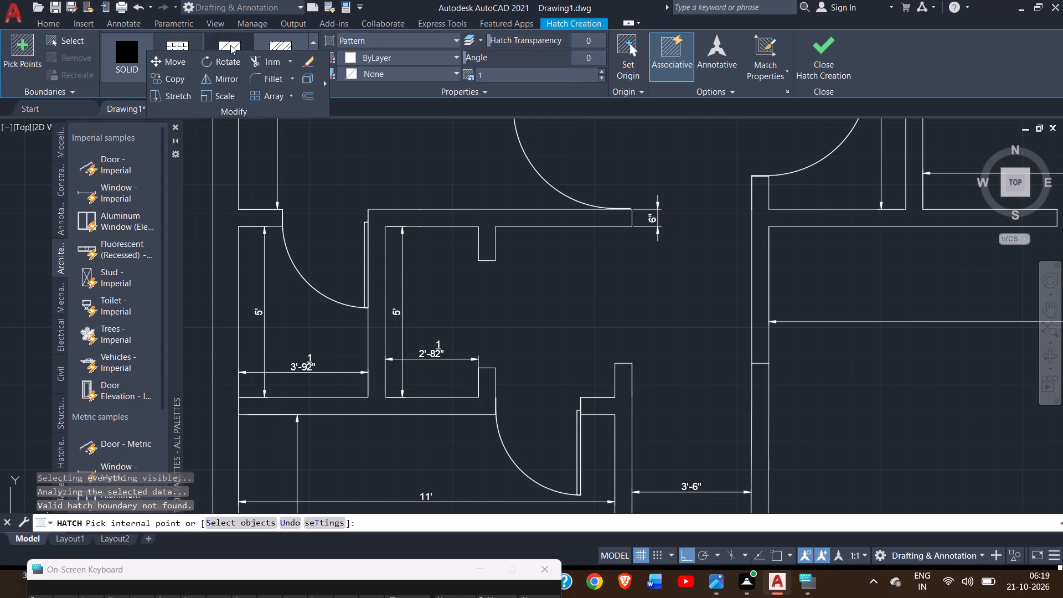
left_click(138, 52)
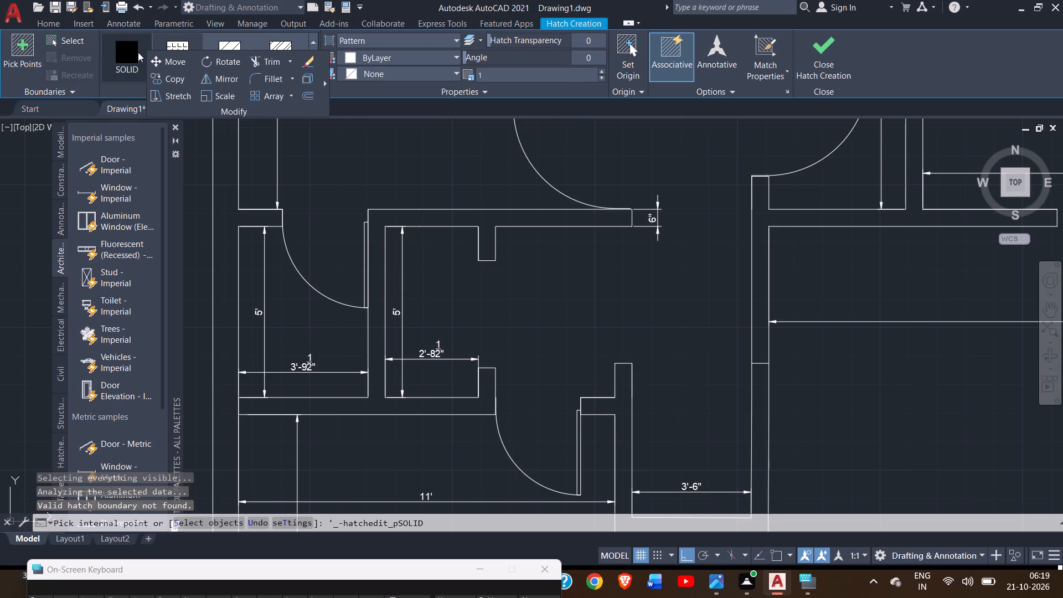
left_click(230, 214)
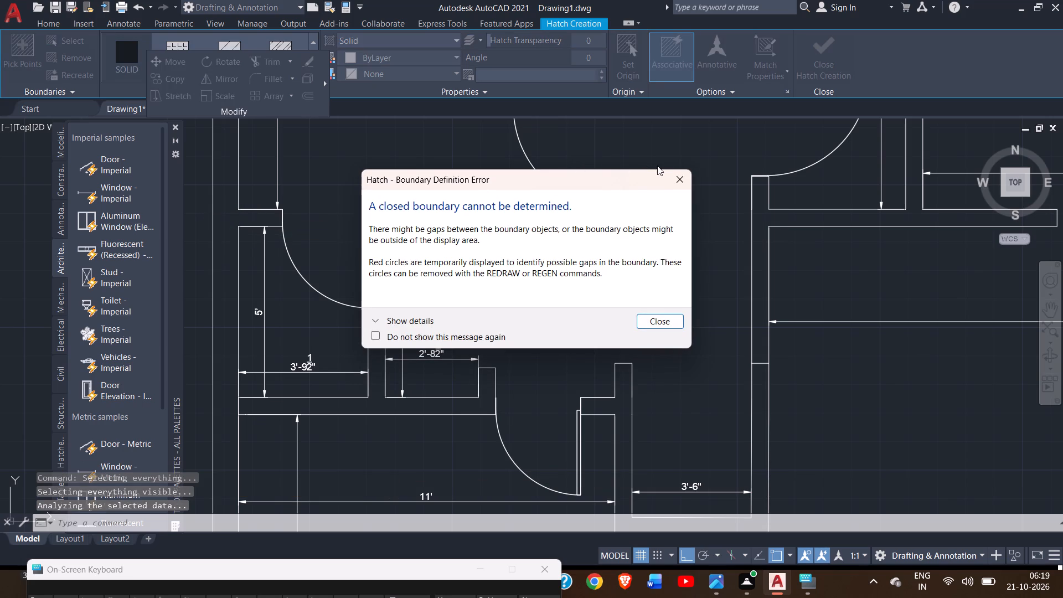
left_click(676, 178)
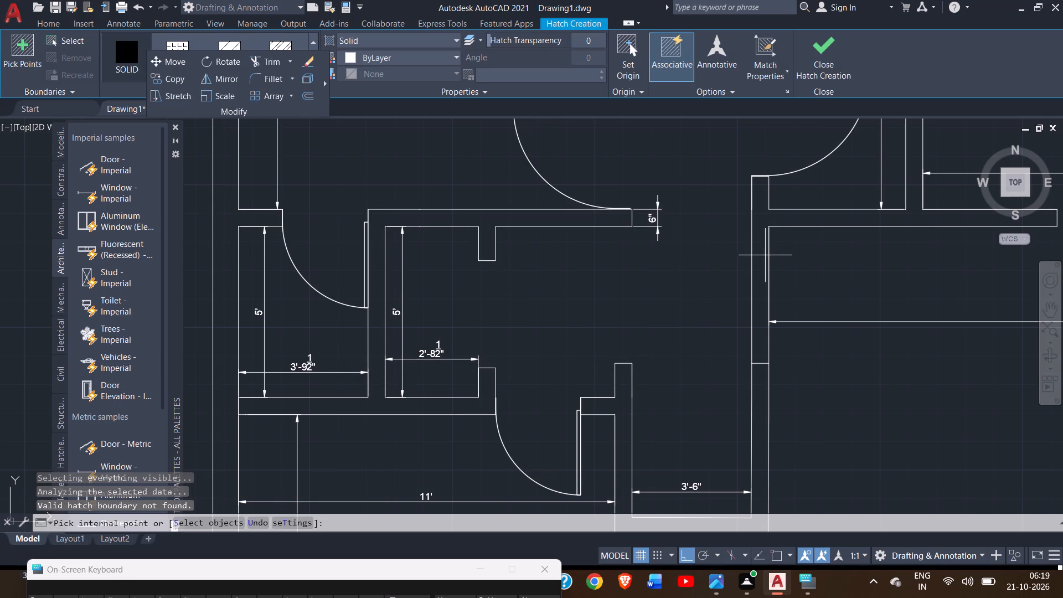
left_click(760, 251)
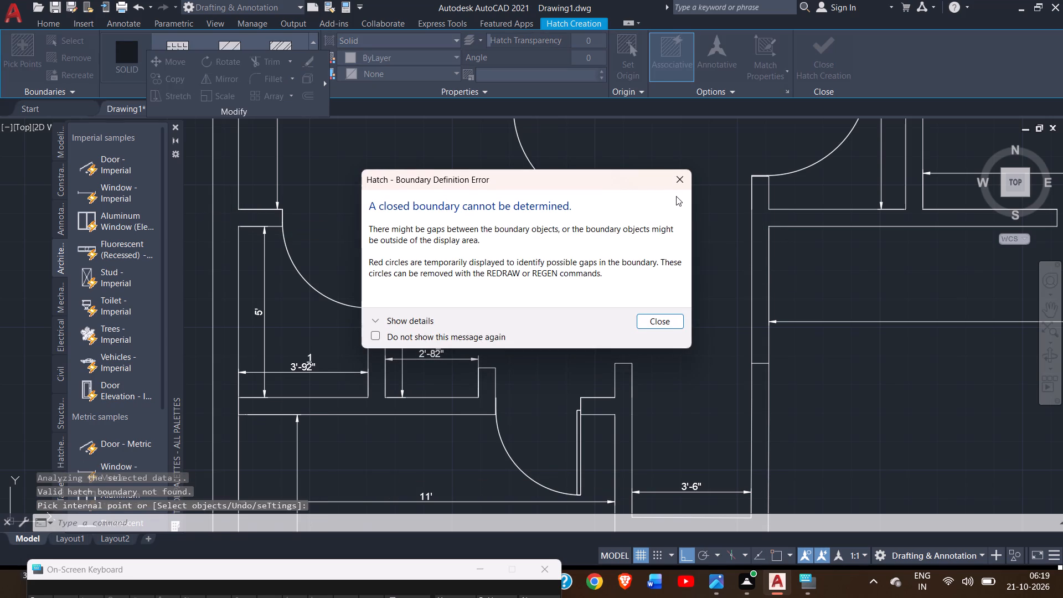
left_click(671, 181)
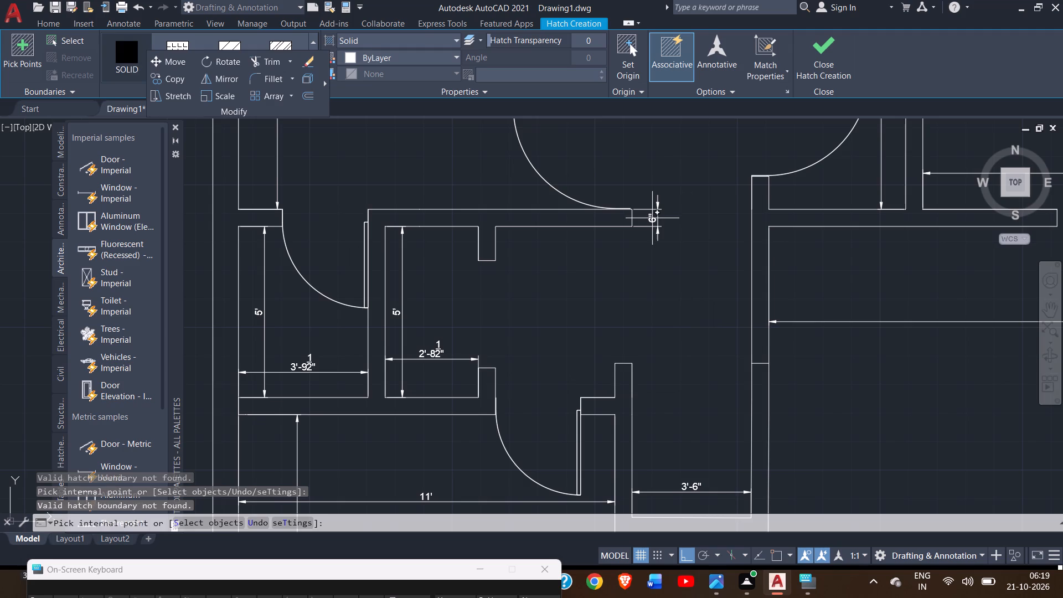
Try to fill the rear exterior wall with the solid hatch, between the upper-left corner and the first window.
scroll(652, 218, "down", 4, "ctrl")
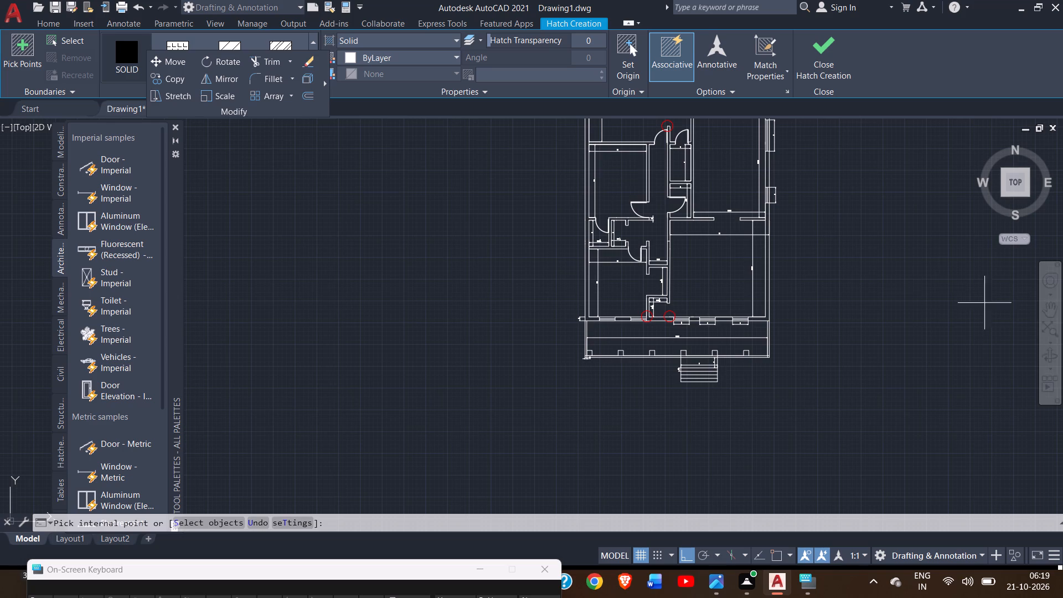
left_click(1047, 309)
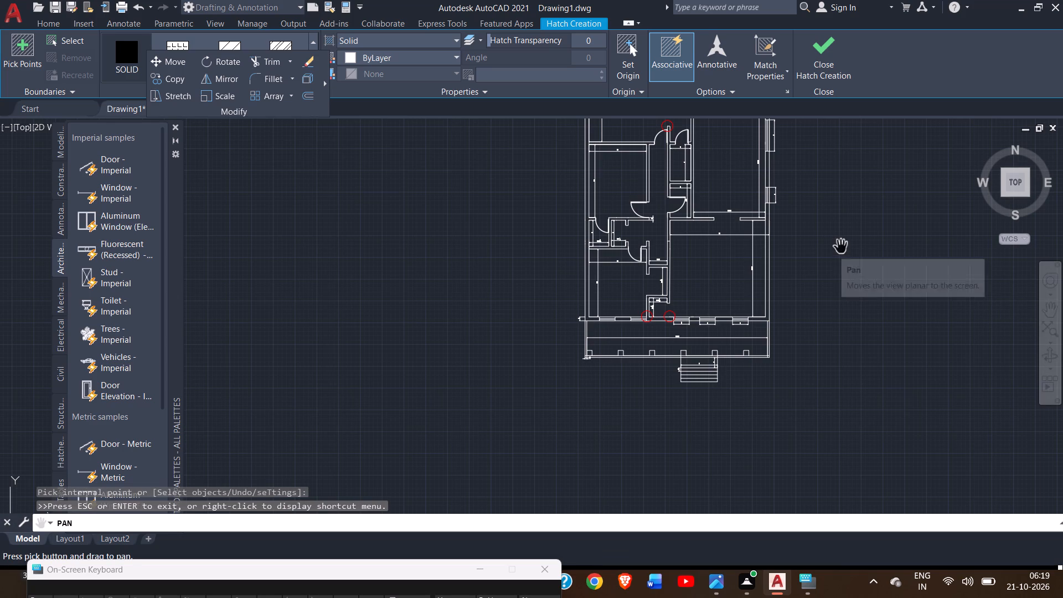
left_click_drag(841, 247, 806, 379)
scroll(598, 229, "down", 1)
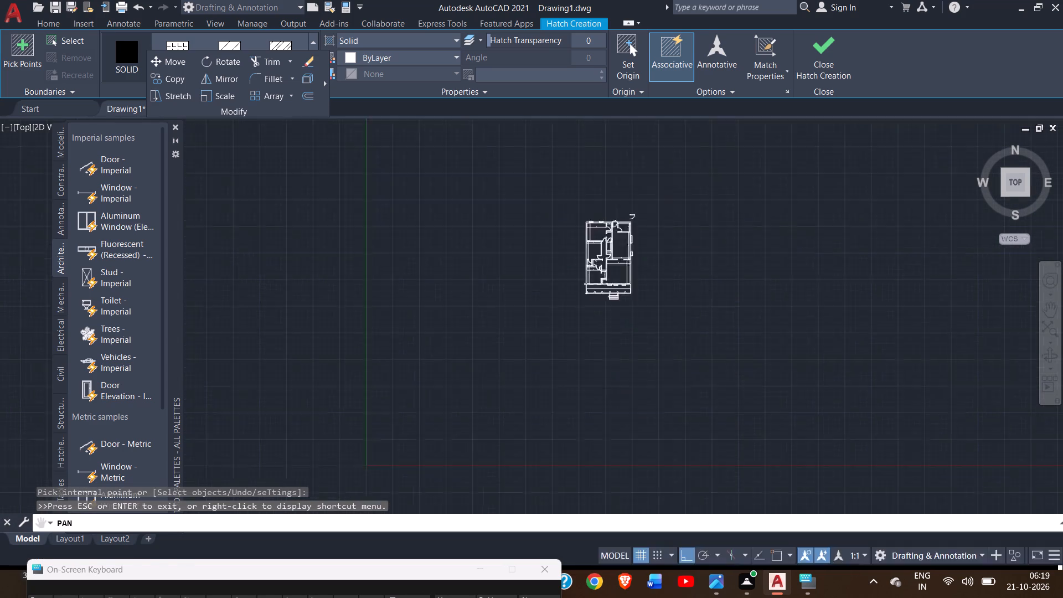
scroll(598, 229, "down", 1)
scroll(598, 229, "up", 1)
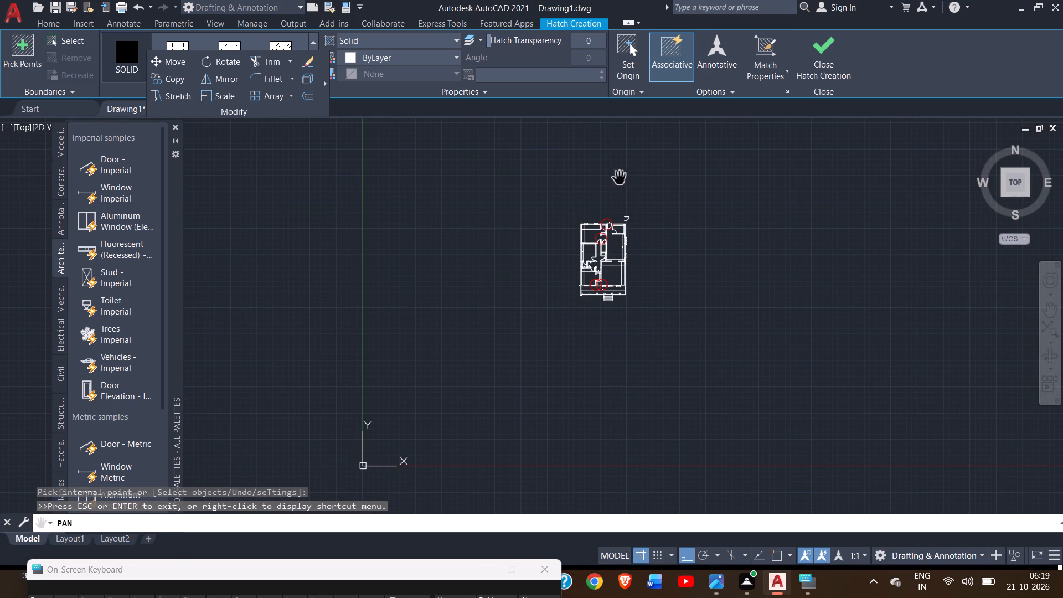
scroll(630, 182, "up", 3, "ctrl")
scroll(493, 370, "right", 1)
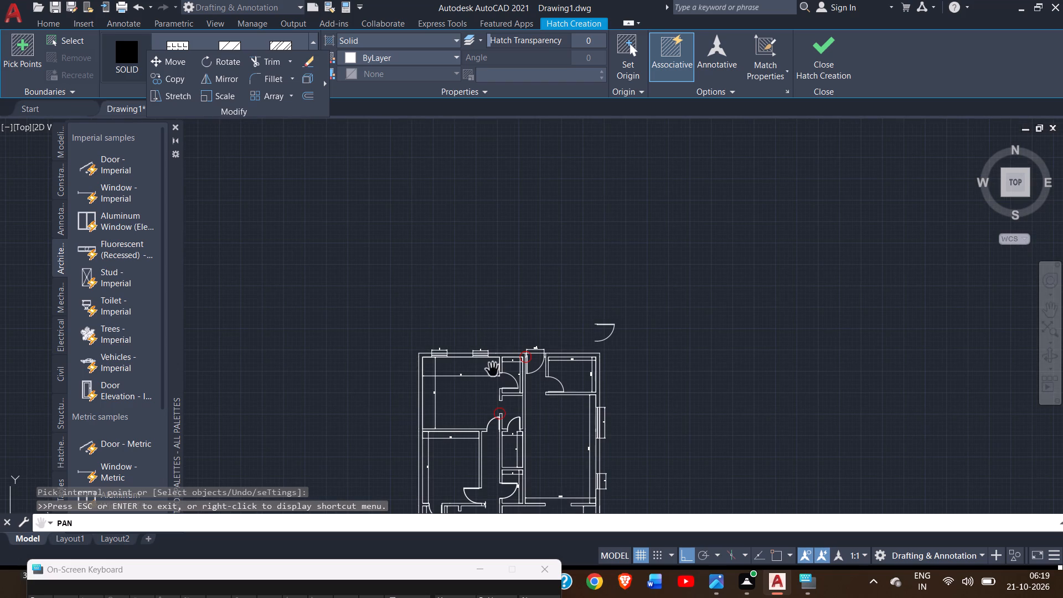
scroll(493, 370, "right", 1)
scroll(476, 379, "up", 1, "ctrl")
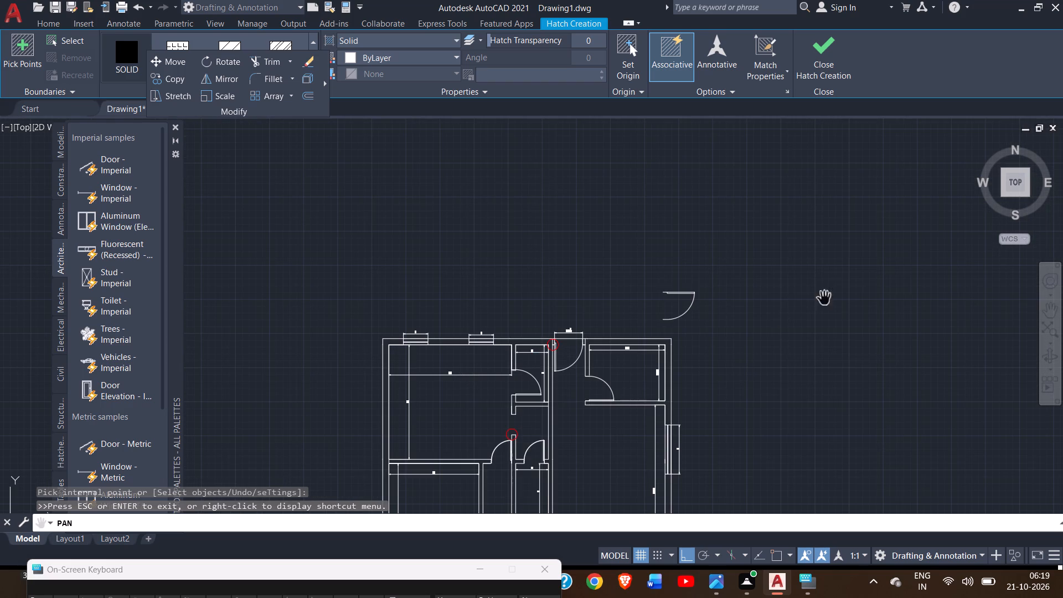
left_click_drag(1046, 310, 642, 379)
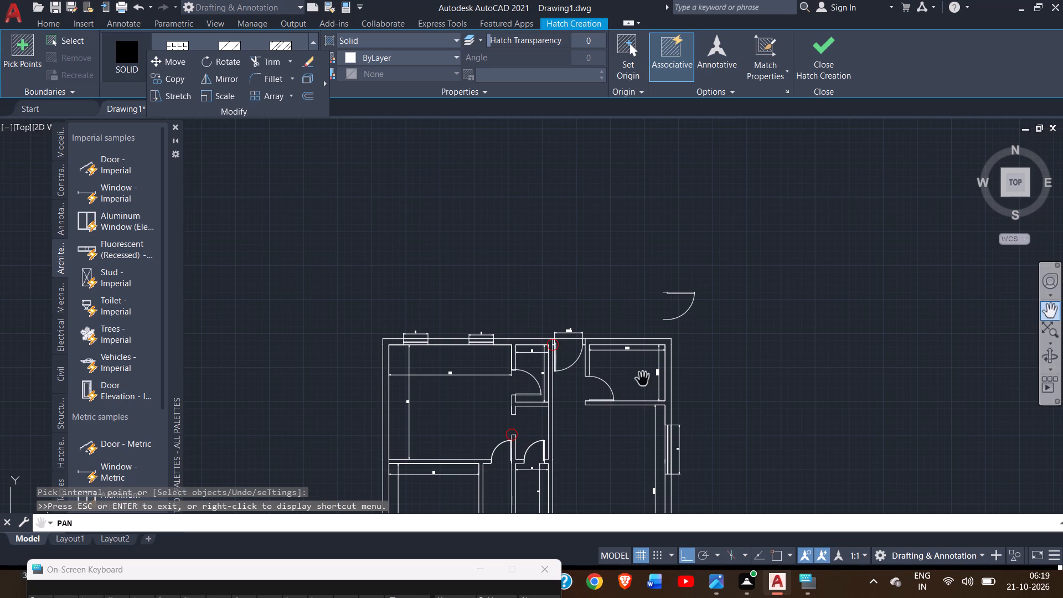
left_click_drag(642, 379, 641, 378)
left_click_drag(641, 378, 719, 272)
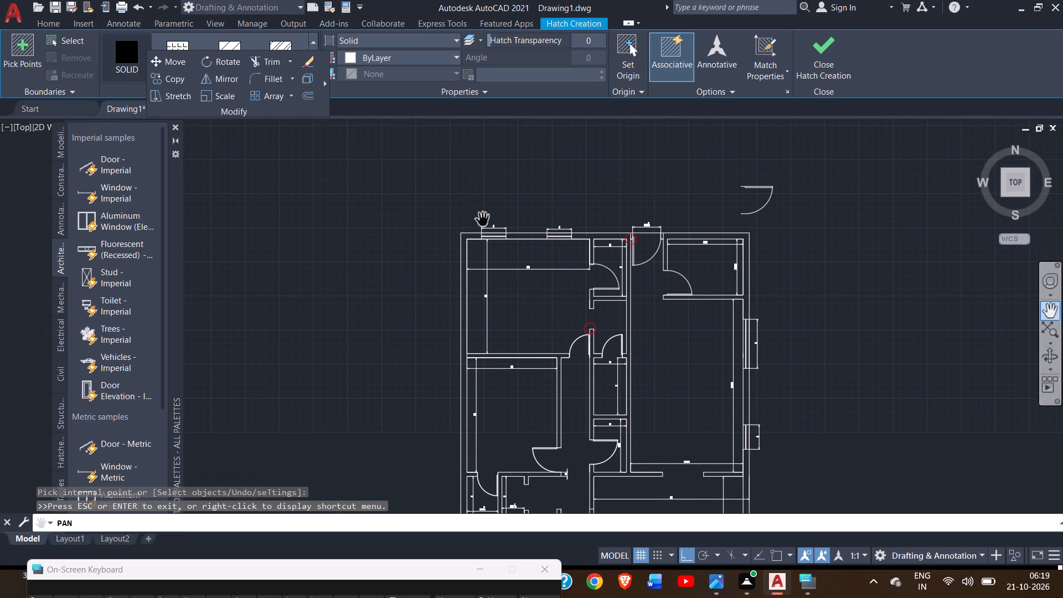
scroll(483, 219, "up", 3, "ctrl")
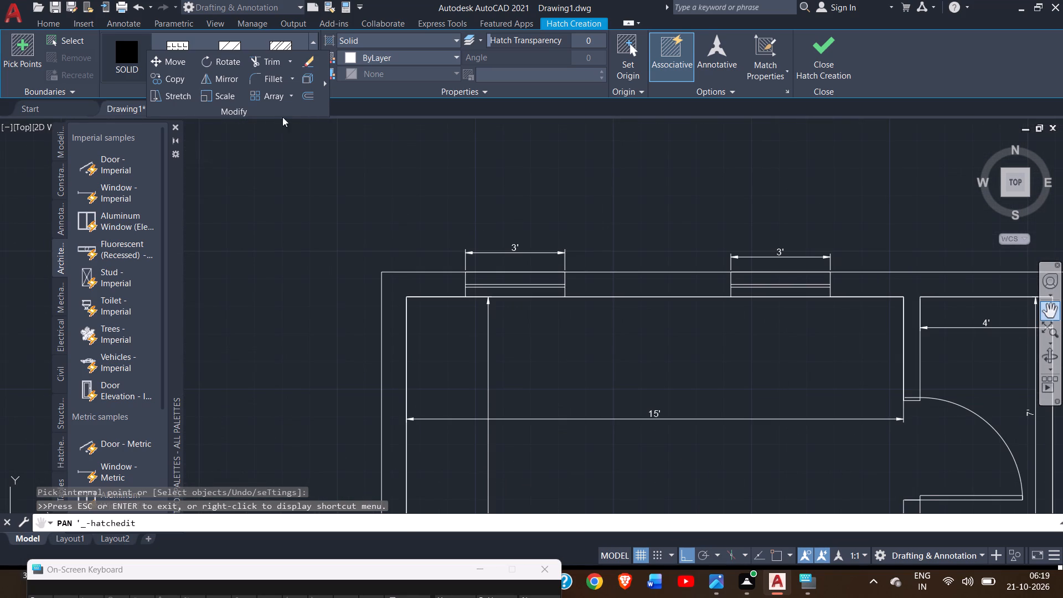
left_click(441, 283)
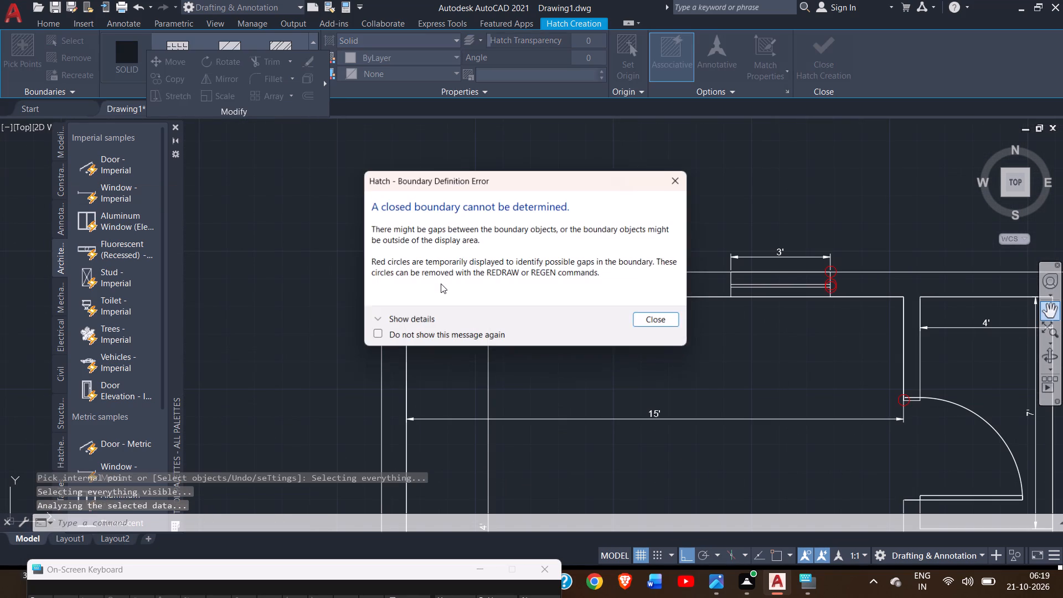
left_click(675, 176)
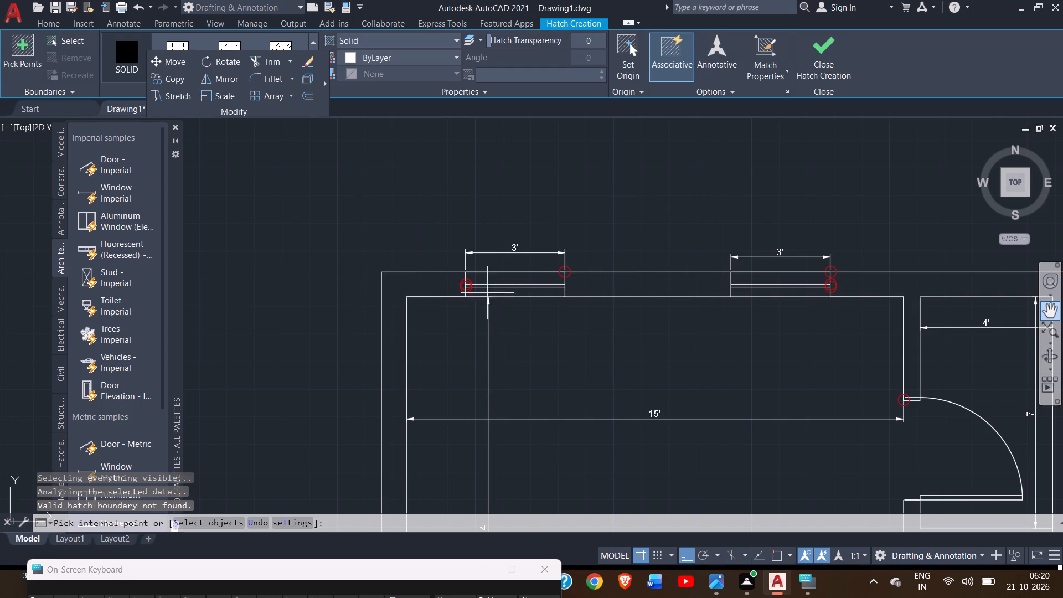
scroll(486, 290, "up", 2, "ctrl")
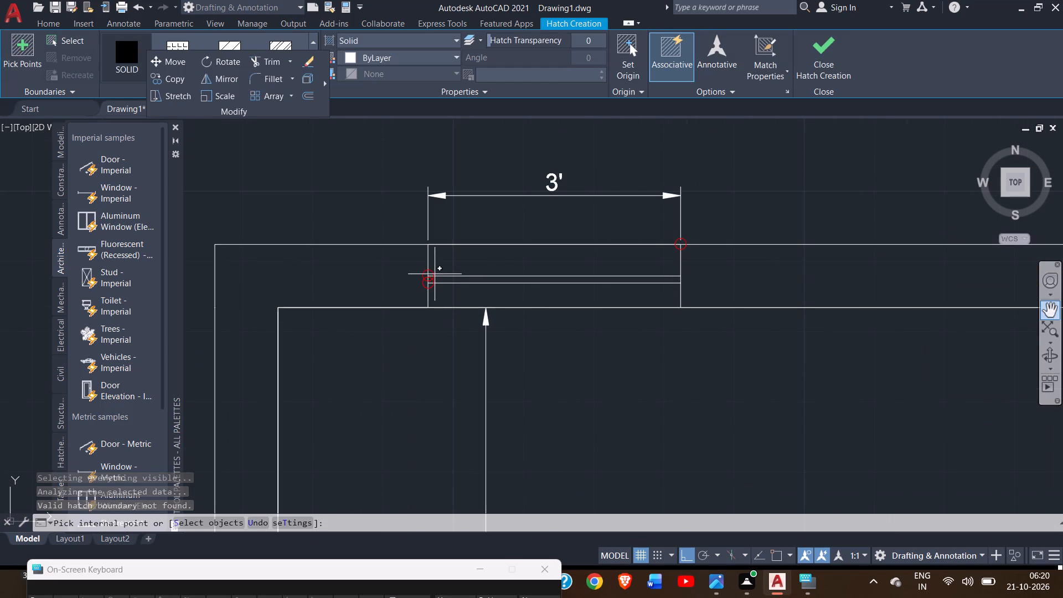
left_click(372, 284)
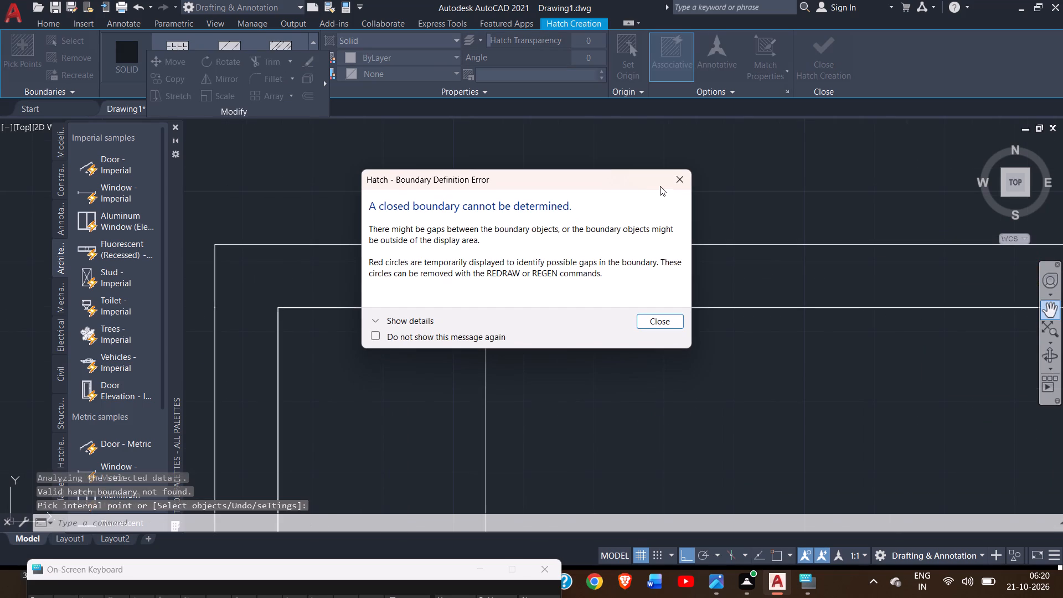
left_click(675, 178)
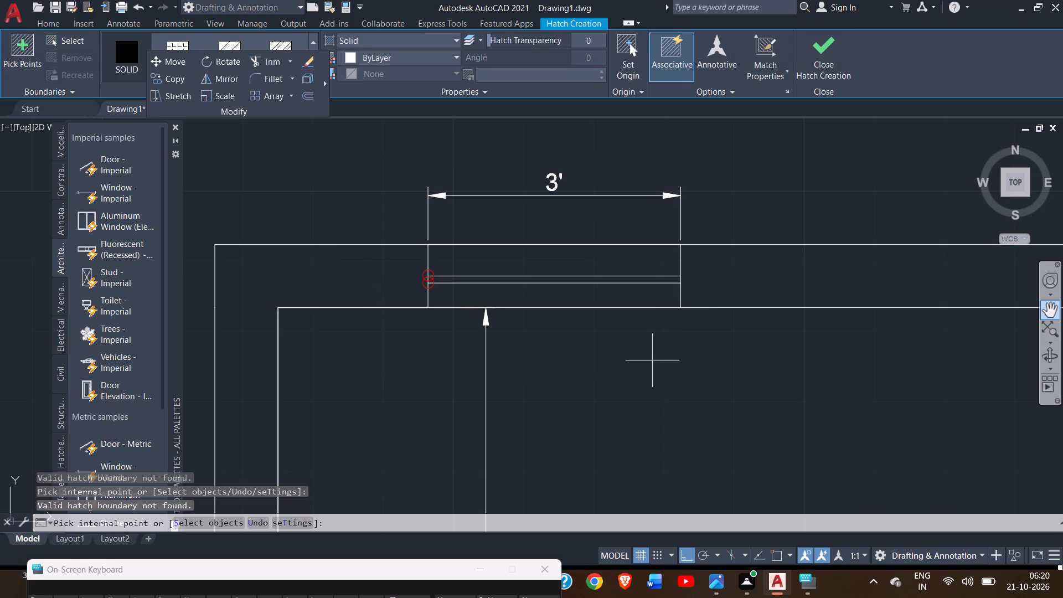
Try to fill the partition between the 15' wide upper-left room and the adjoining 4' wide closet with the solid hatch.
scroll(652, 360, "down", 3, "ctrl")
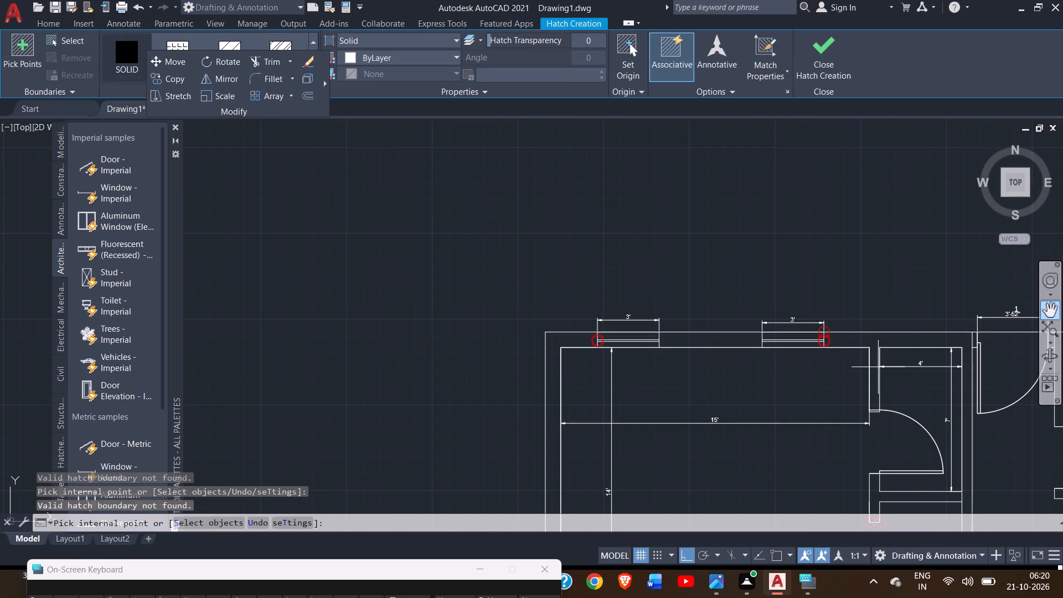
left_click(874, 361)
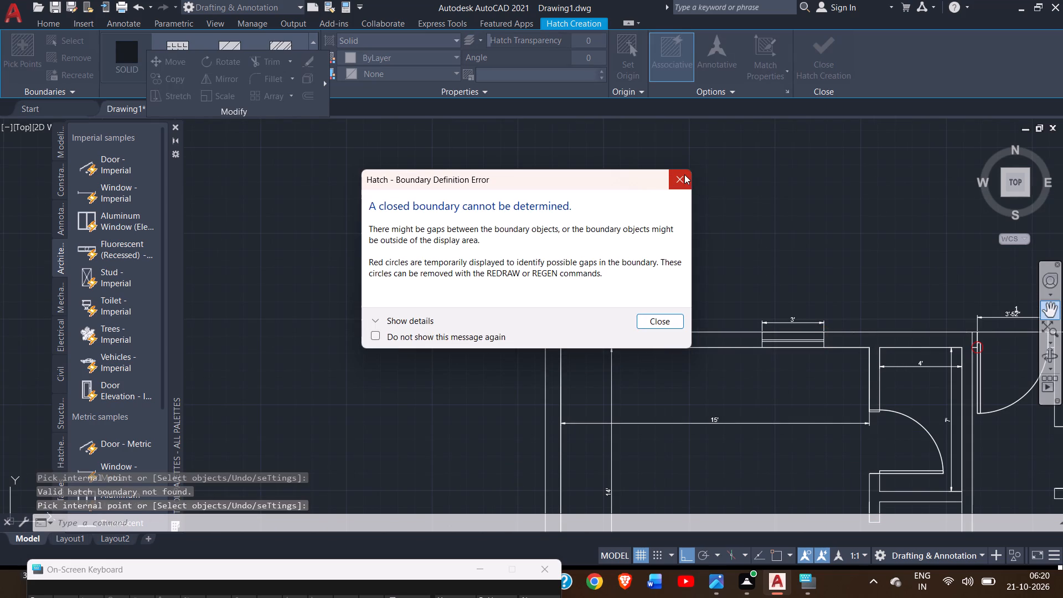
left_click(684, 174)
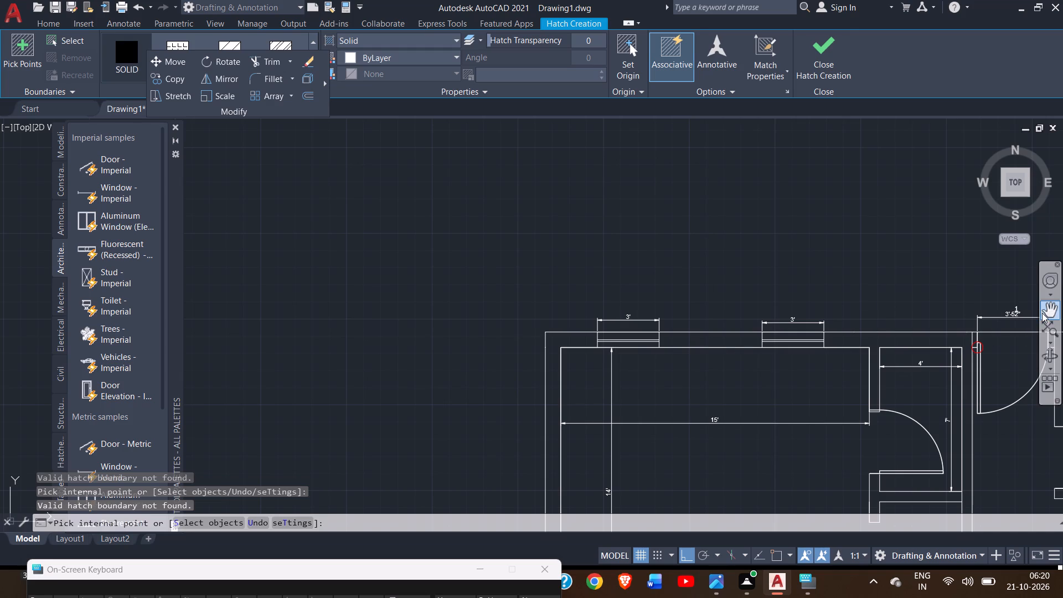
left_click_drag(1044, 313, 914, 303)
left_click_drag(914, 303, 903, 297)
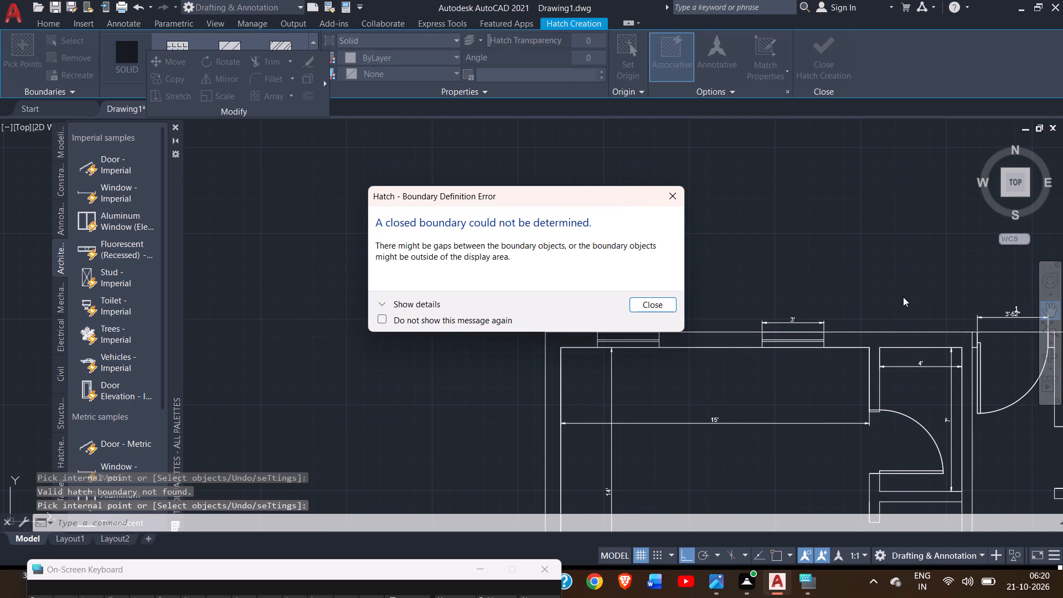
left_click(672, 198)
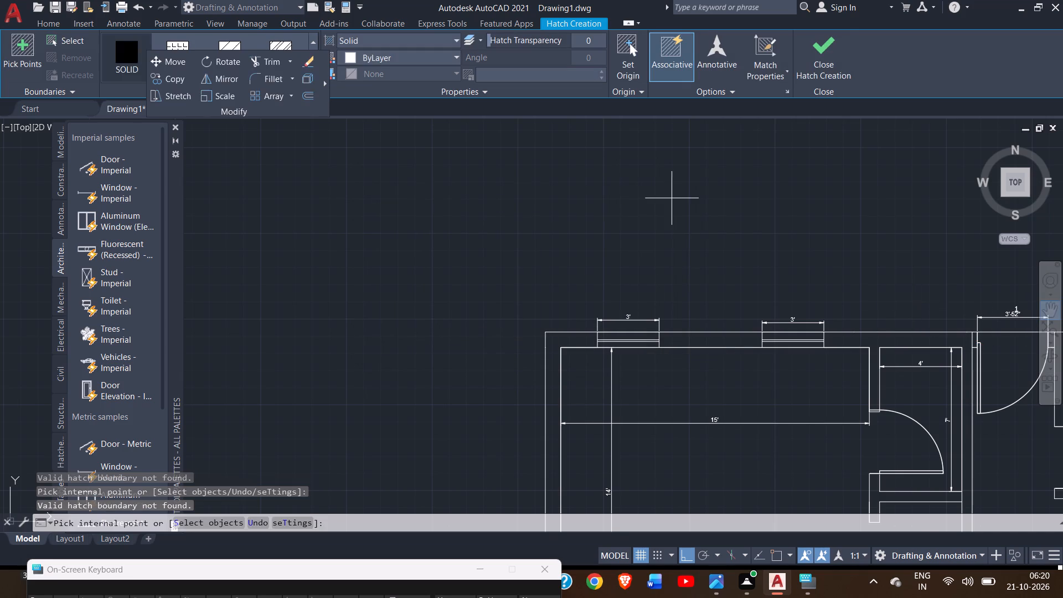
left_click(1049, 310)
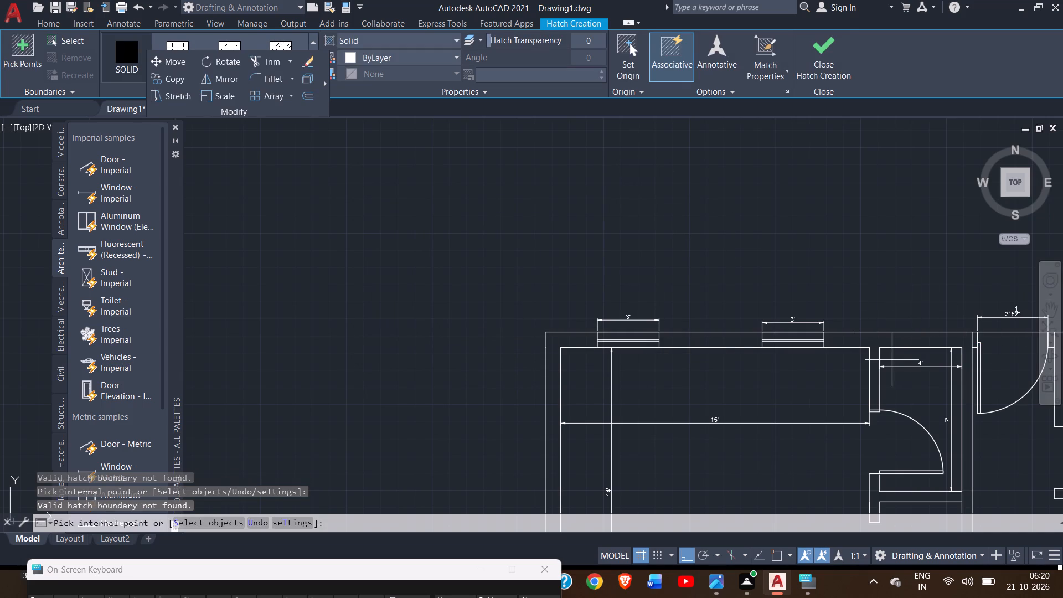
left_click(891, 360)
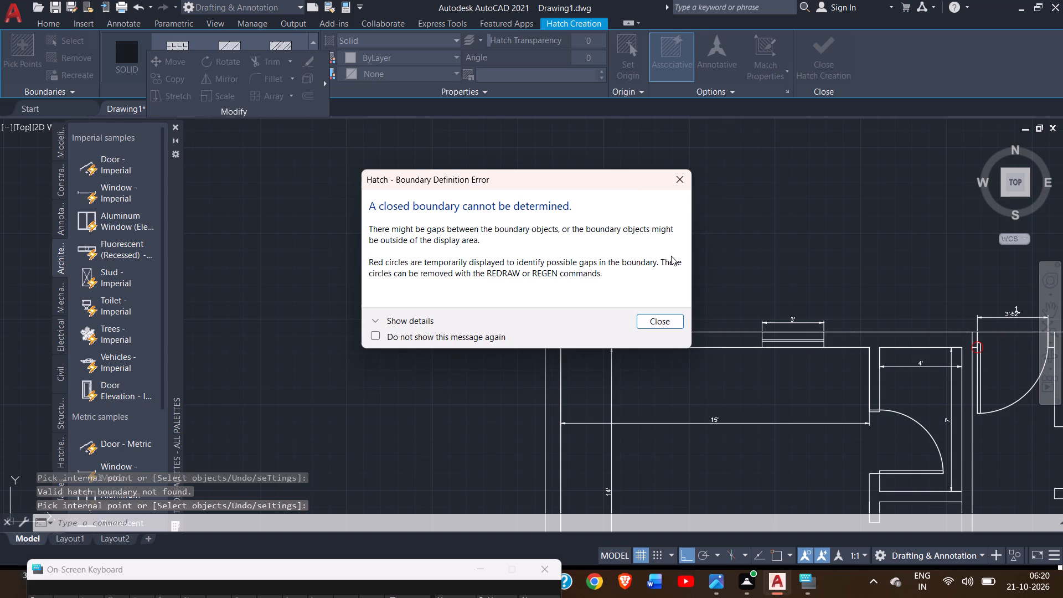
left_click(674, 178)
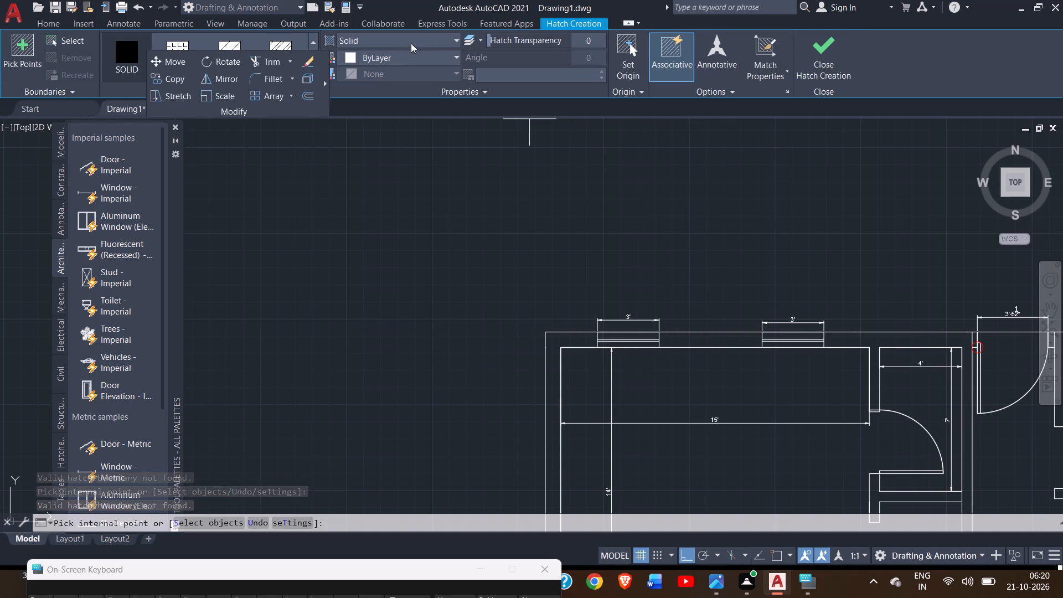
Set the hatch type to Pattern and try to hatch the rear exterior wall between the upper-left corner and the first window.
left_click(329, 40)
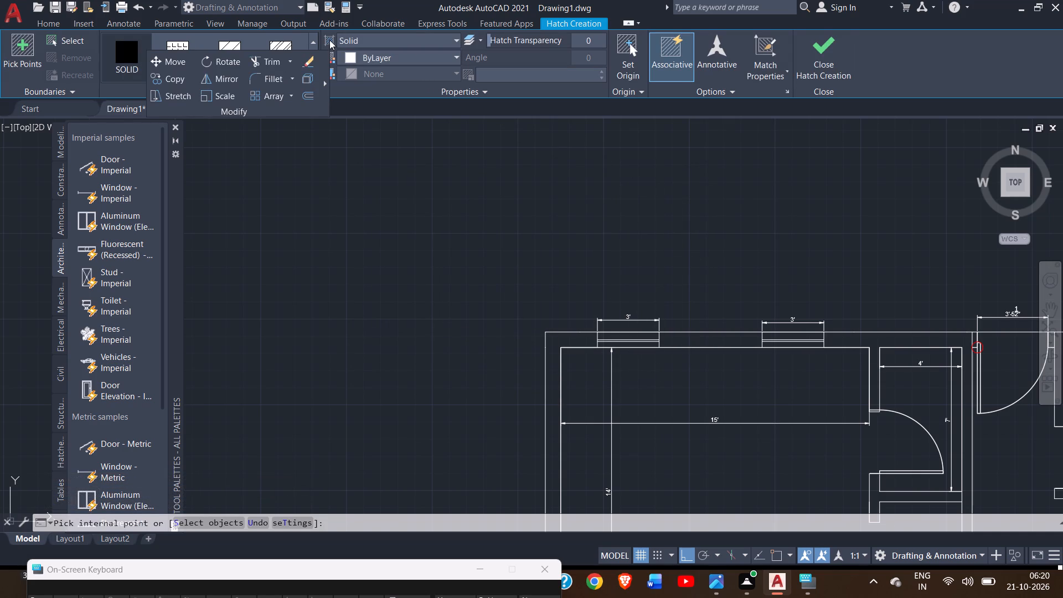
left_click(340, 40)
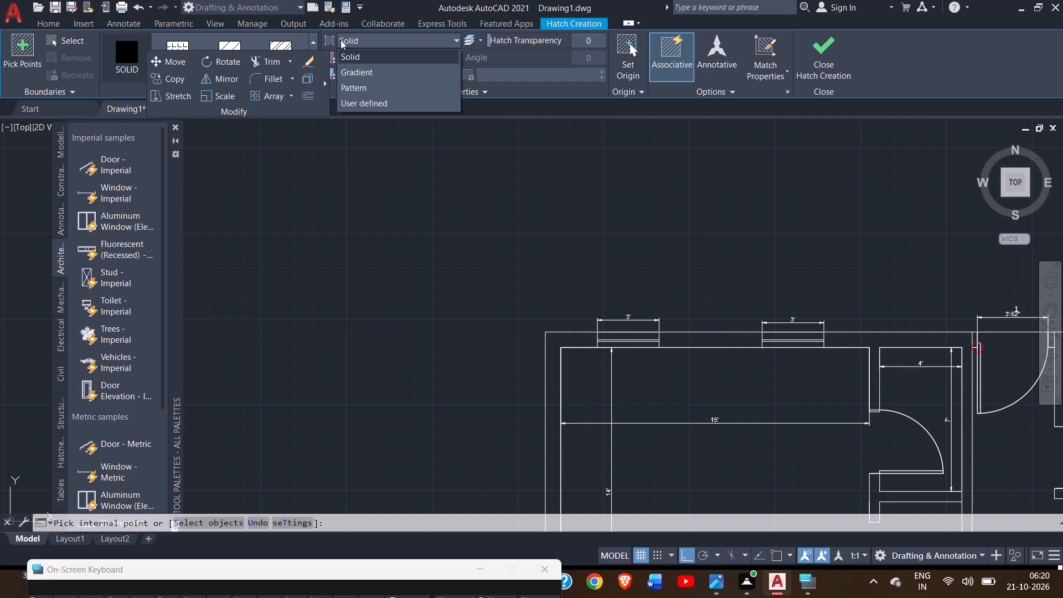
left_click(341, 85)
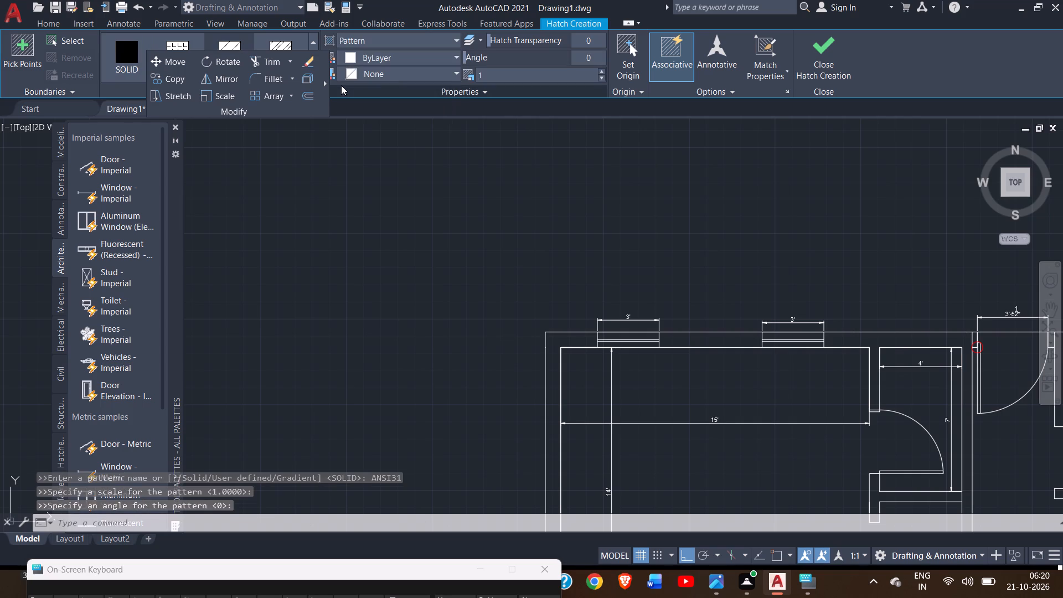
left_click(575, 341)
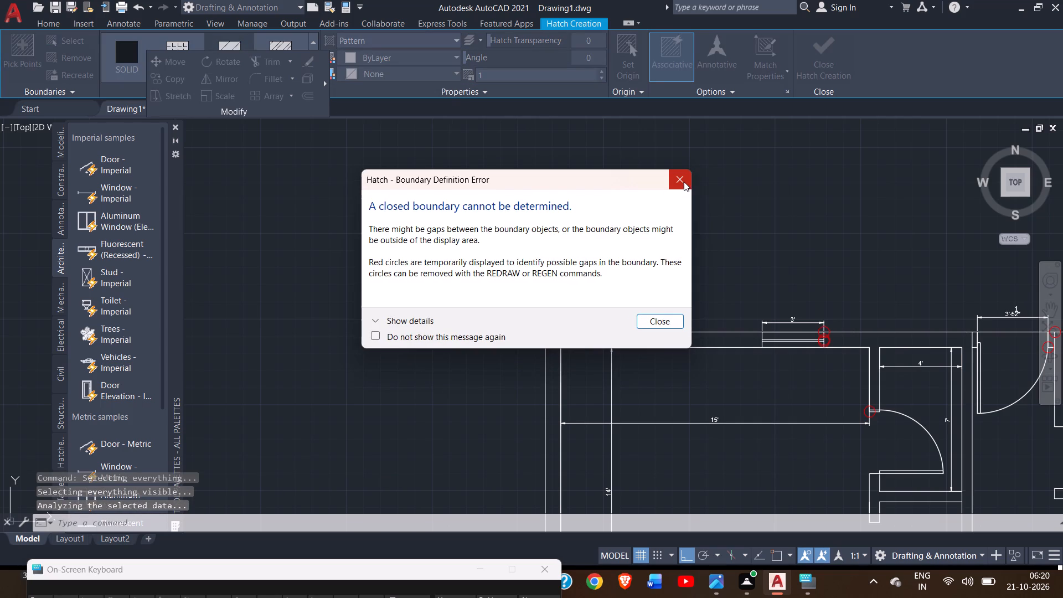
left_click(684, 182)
Hatch the rear exterior wall section between the two 3' windows and set its pattern to SOLID.
left_click(687, 337)
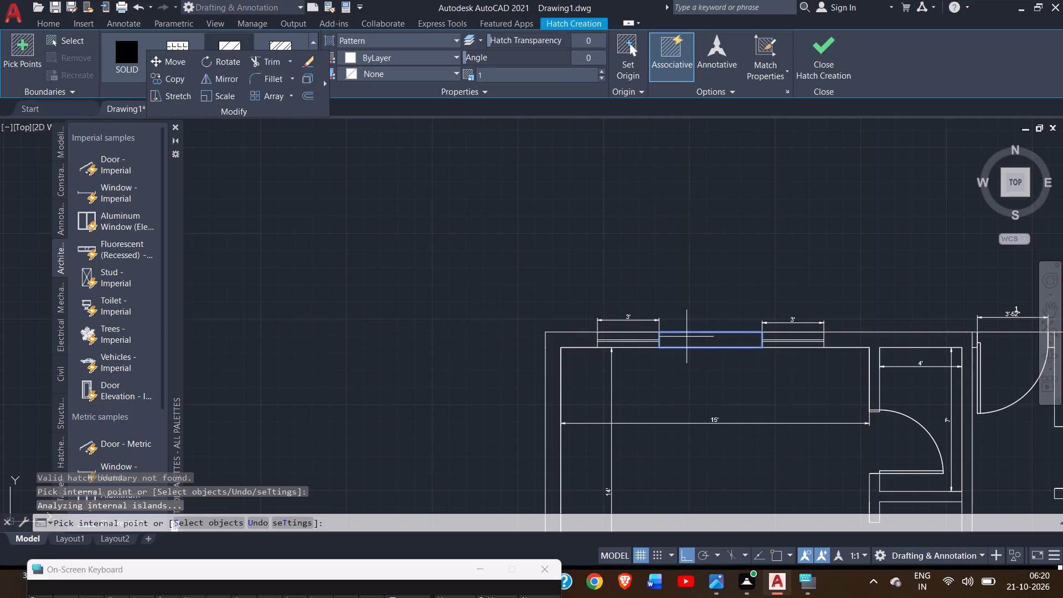
left_click(687, 337)
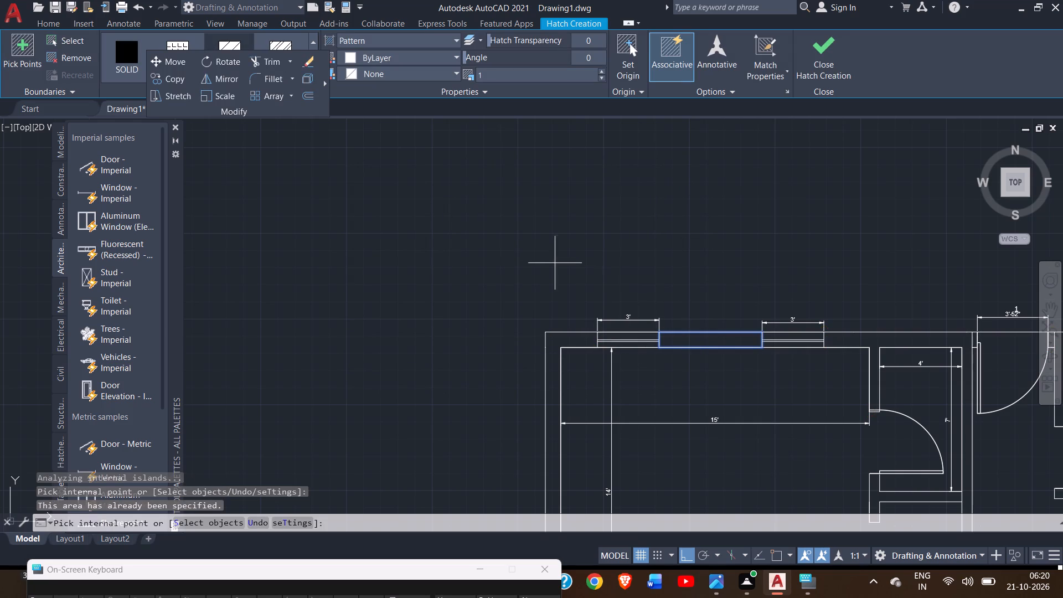
left_click(130, 59)
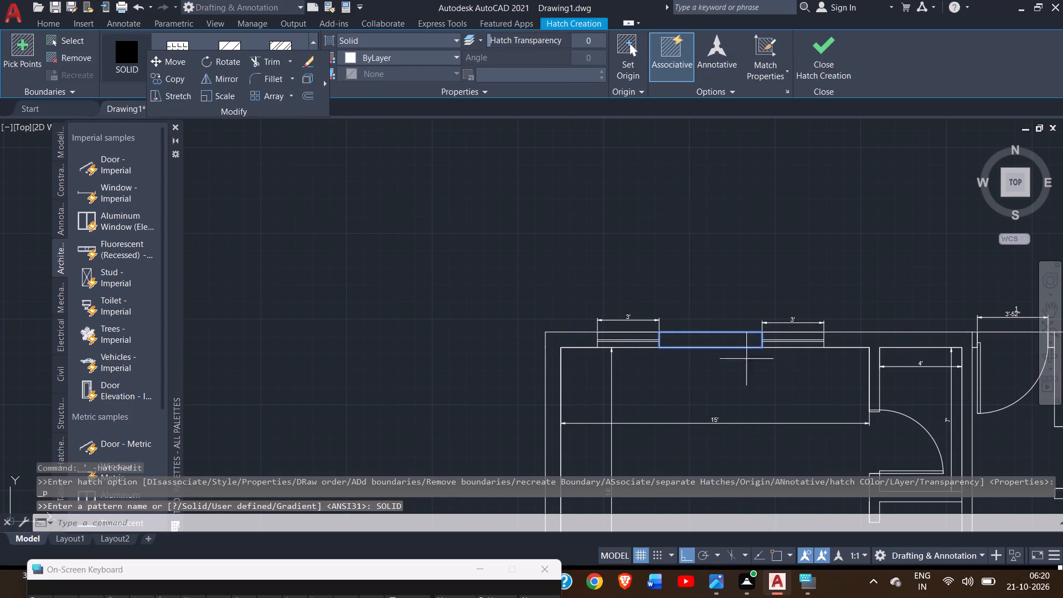
left_click(719, 342)
left_click(719, 342)
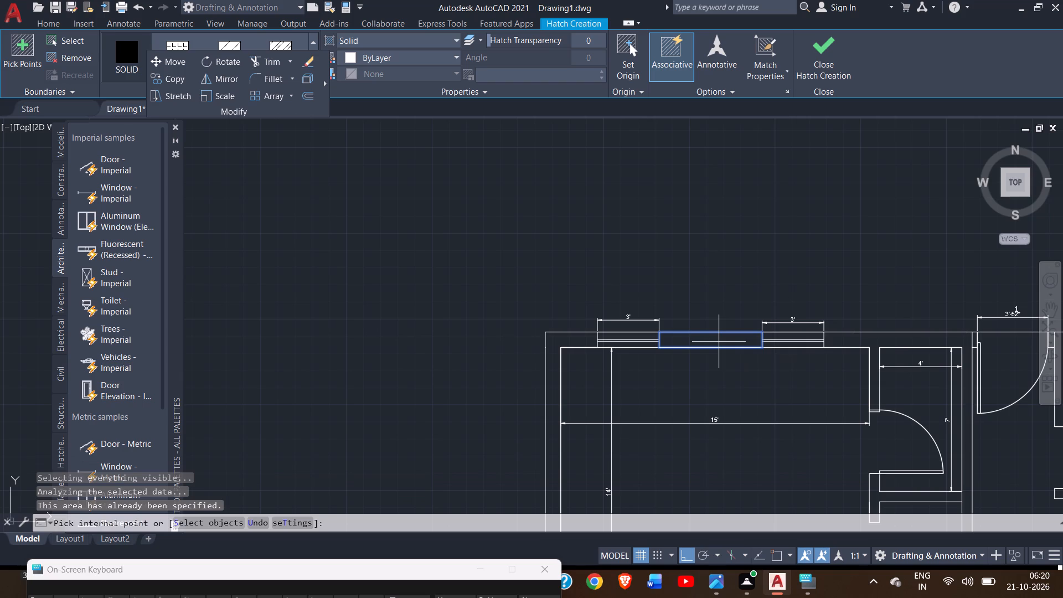
left_click(719, 342)
left_click(719, 342)
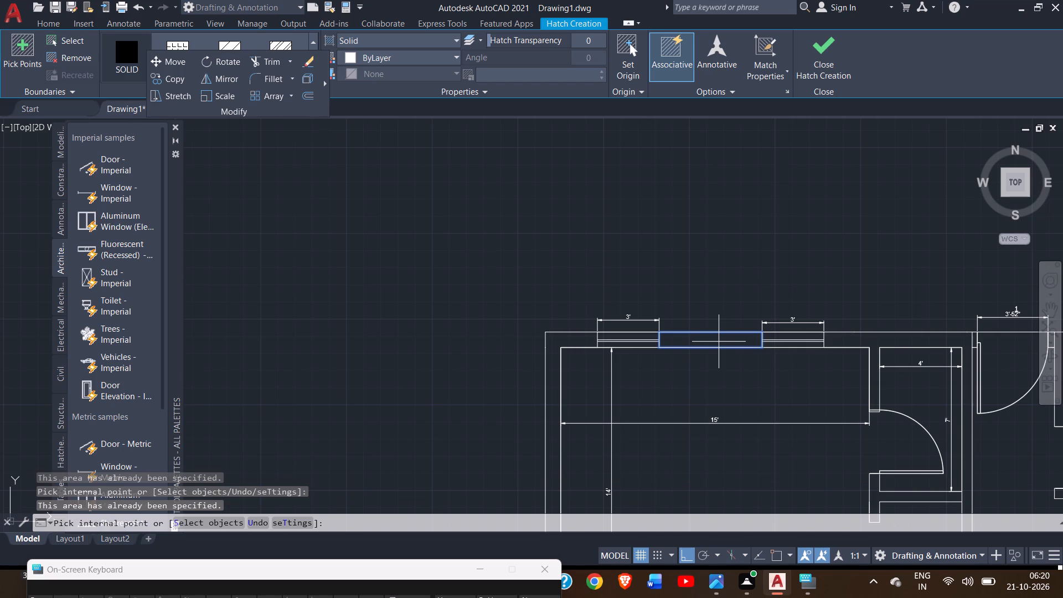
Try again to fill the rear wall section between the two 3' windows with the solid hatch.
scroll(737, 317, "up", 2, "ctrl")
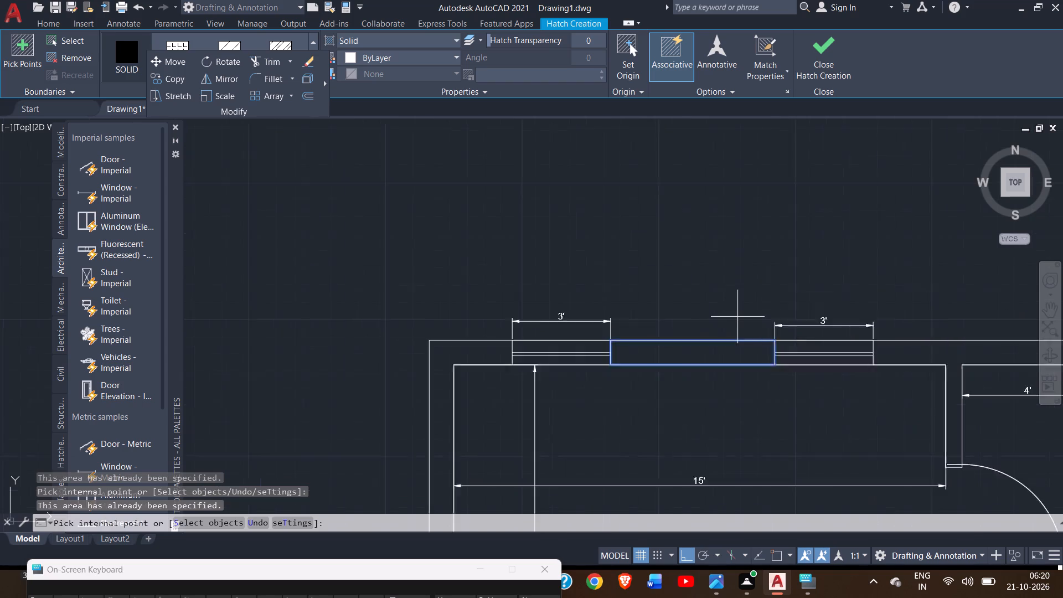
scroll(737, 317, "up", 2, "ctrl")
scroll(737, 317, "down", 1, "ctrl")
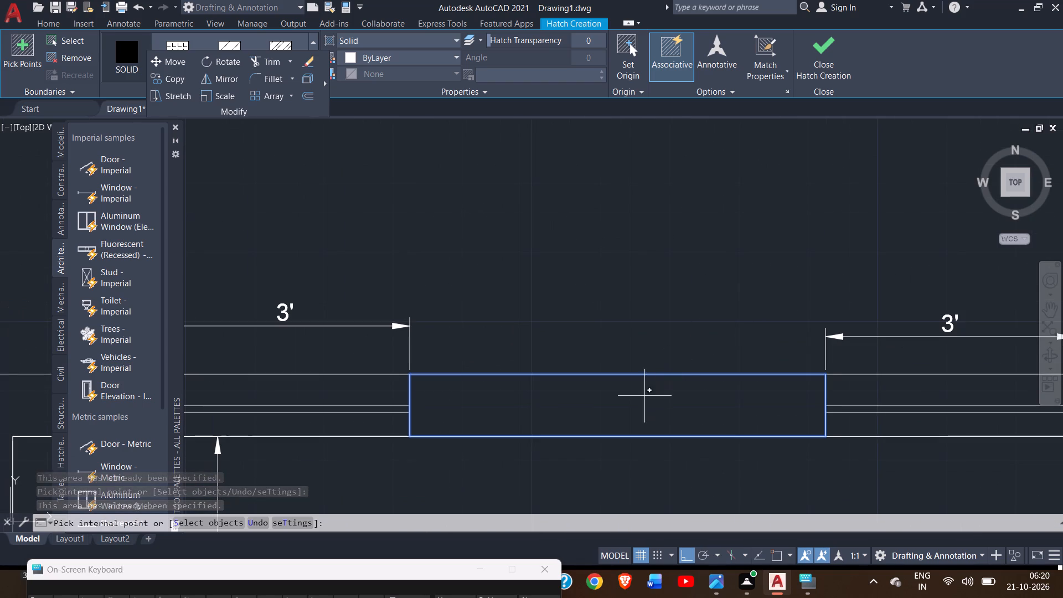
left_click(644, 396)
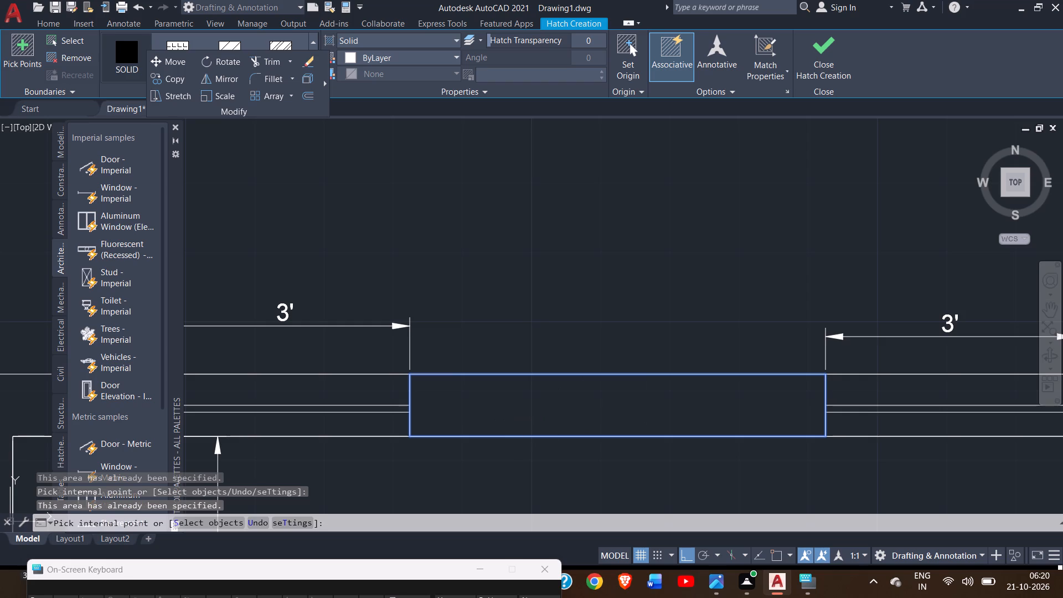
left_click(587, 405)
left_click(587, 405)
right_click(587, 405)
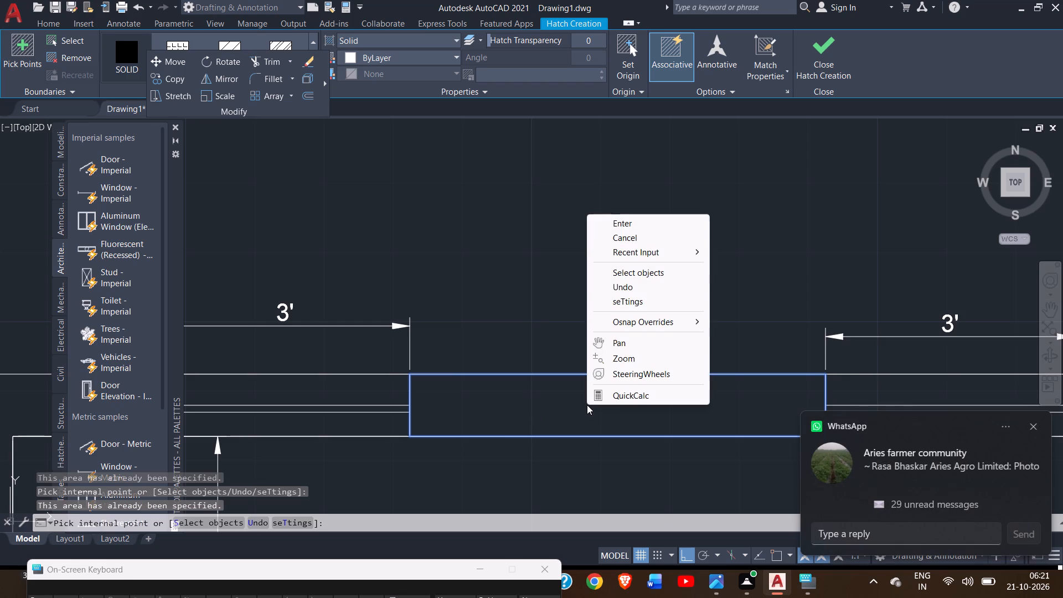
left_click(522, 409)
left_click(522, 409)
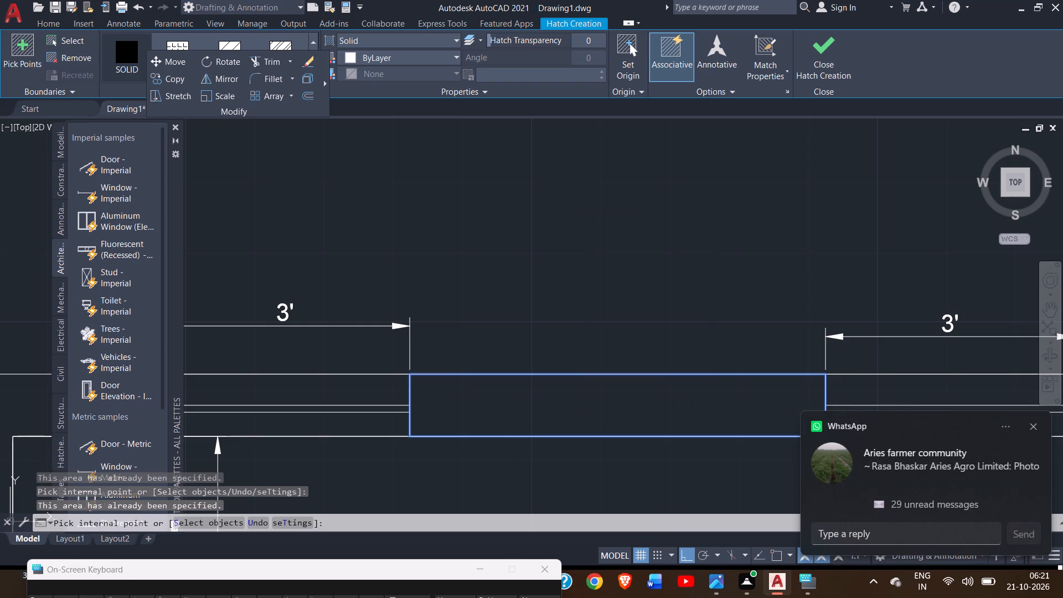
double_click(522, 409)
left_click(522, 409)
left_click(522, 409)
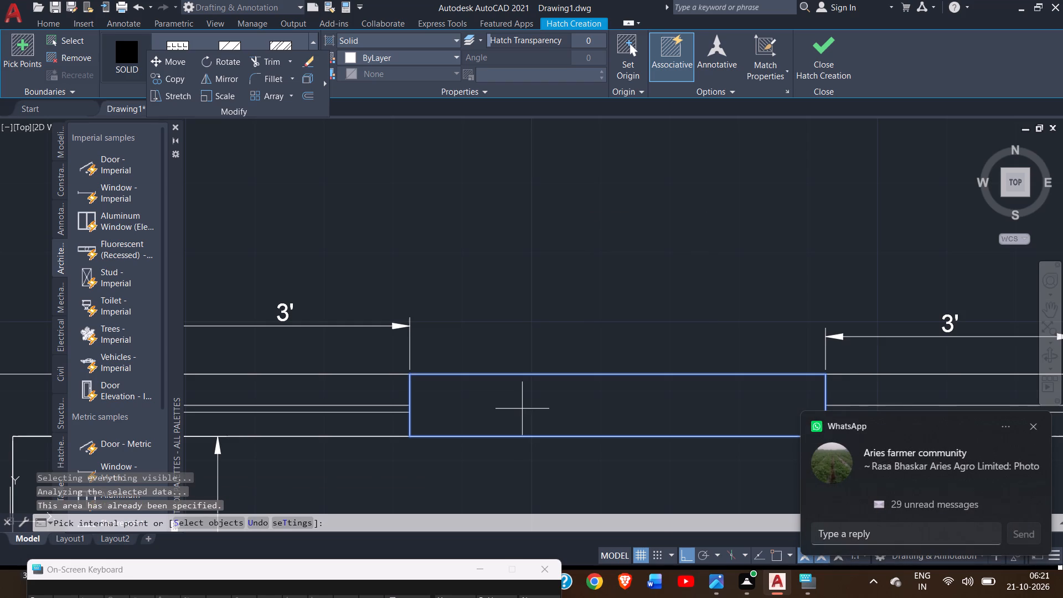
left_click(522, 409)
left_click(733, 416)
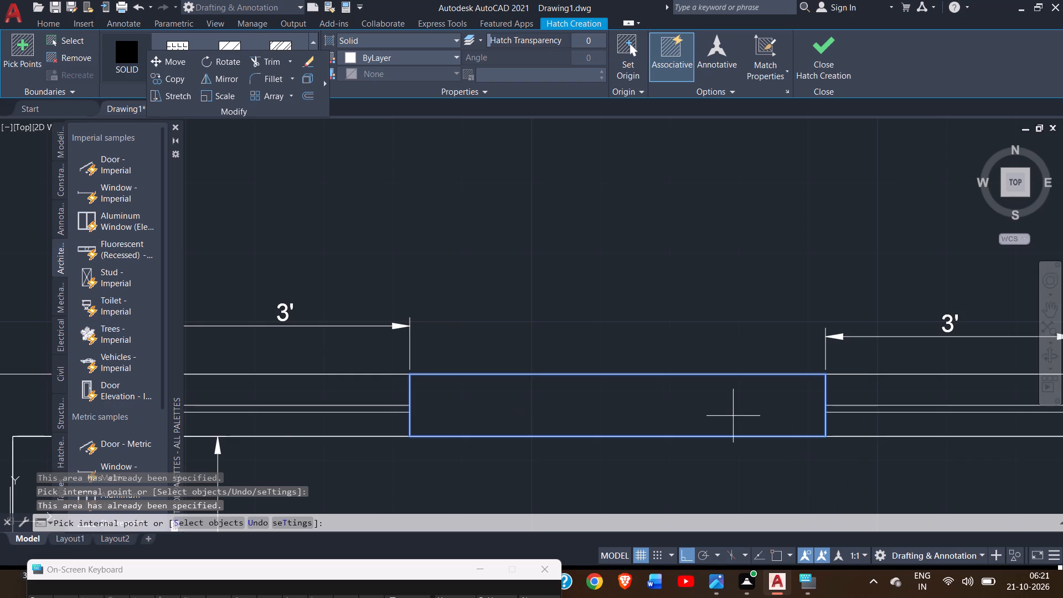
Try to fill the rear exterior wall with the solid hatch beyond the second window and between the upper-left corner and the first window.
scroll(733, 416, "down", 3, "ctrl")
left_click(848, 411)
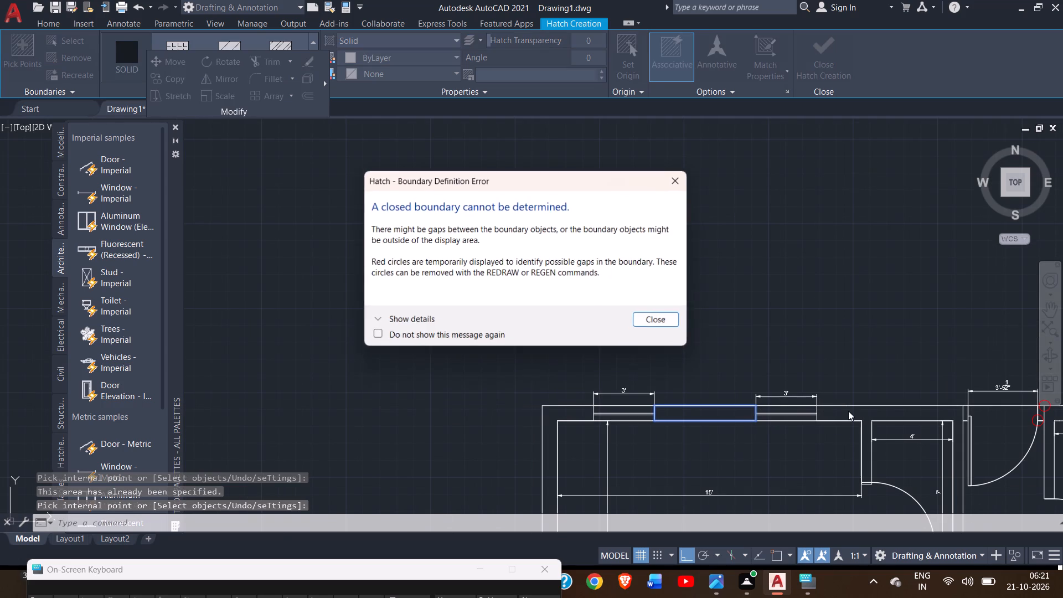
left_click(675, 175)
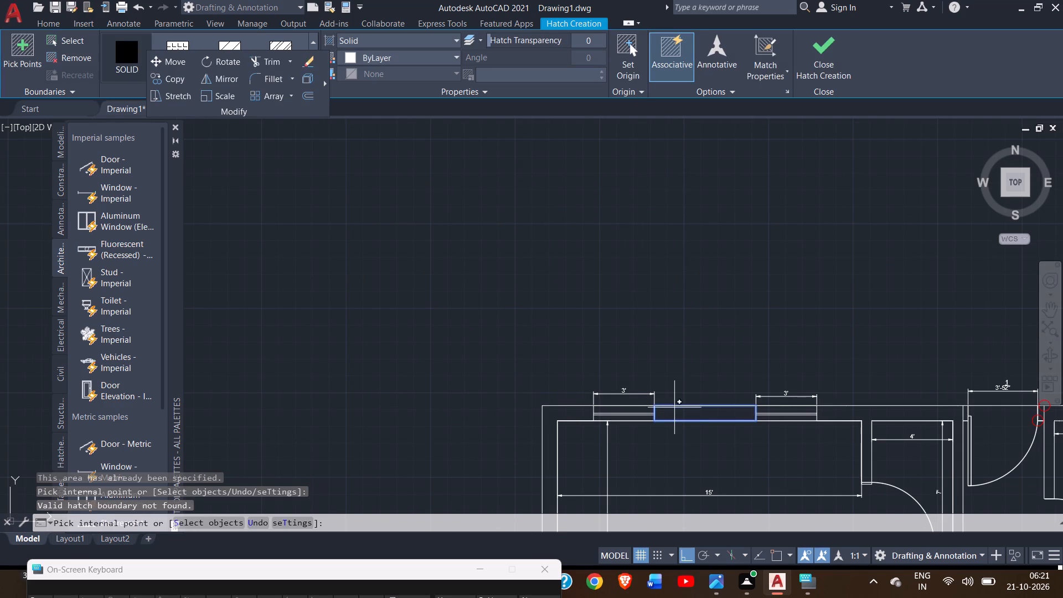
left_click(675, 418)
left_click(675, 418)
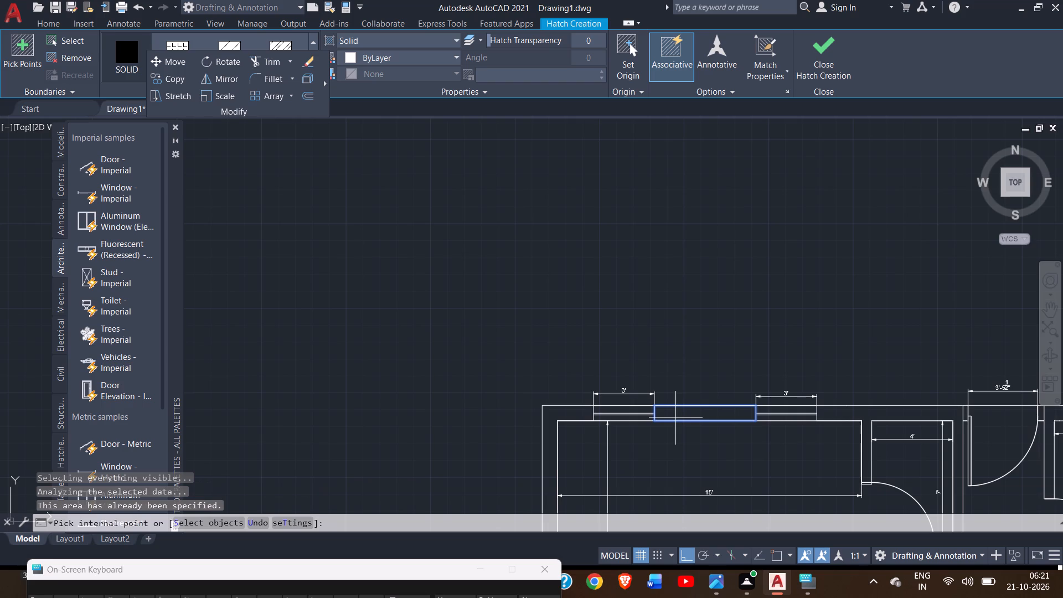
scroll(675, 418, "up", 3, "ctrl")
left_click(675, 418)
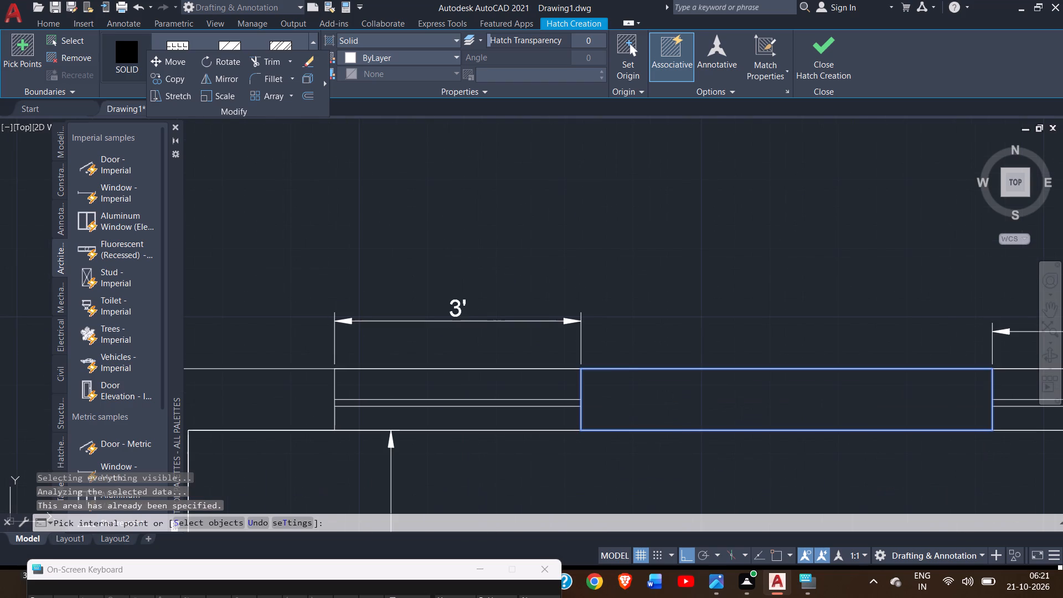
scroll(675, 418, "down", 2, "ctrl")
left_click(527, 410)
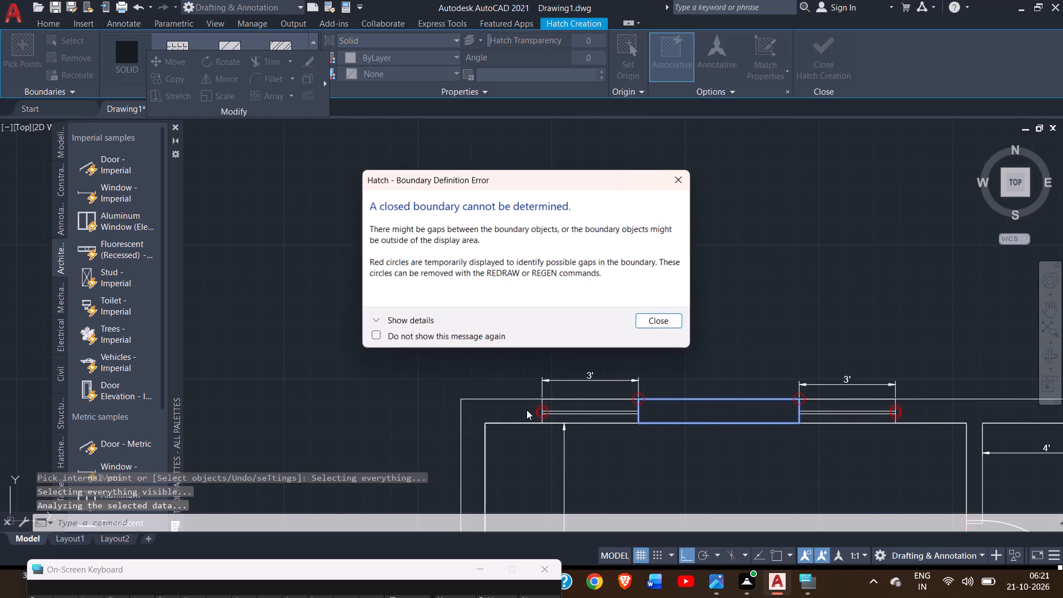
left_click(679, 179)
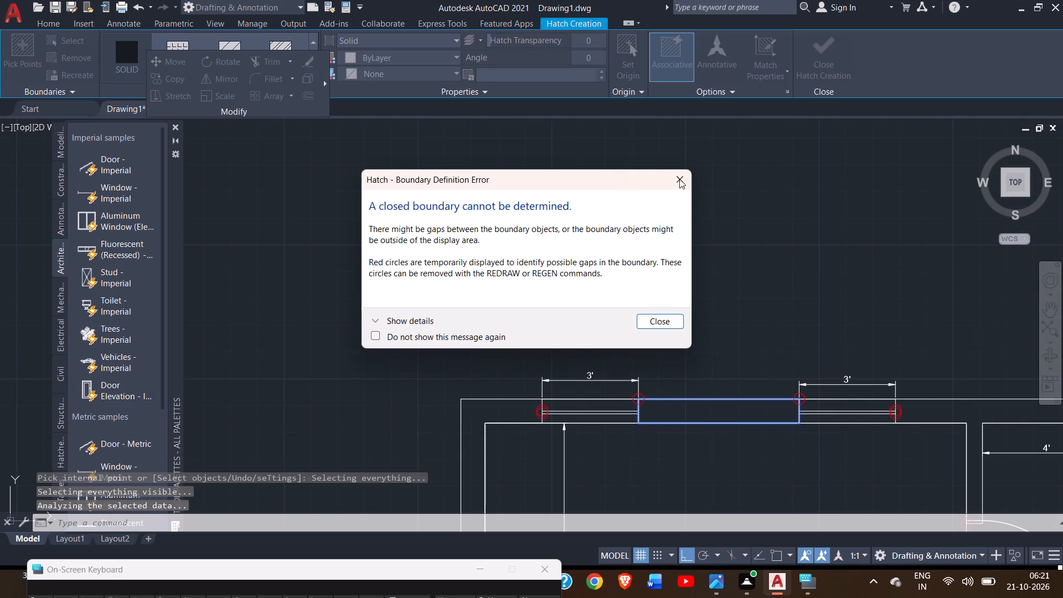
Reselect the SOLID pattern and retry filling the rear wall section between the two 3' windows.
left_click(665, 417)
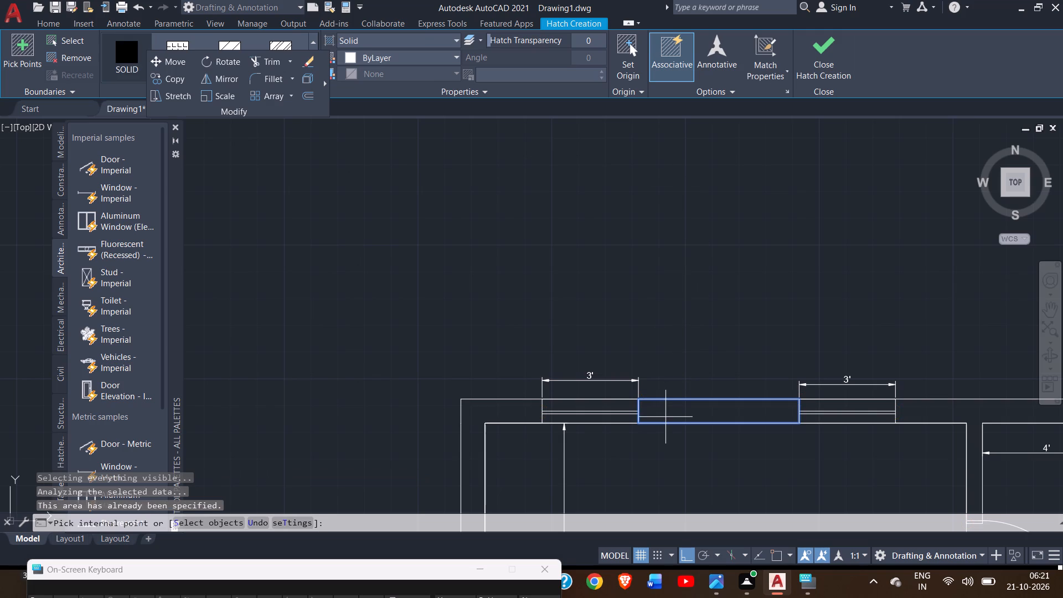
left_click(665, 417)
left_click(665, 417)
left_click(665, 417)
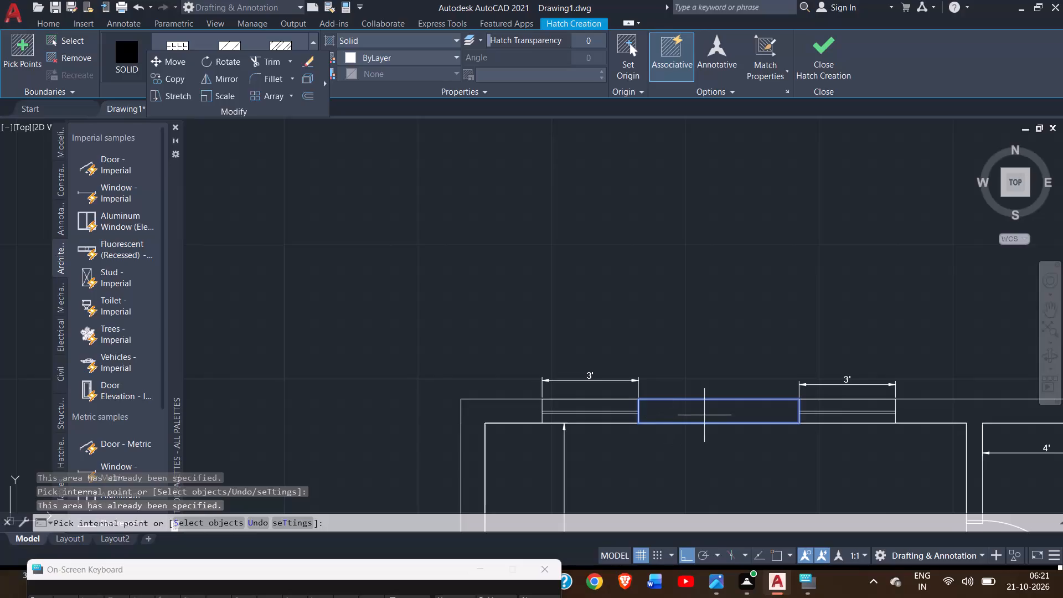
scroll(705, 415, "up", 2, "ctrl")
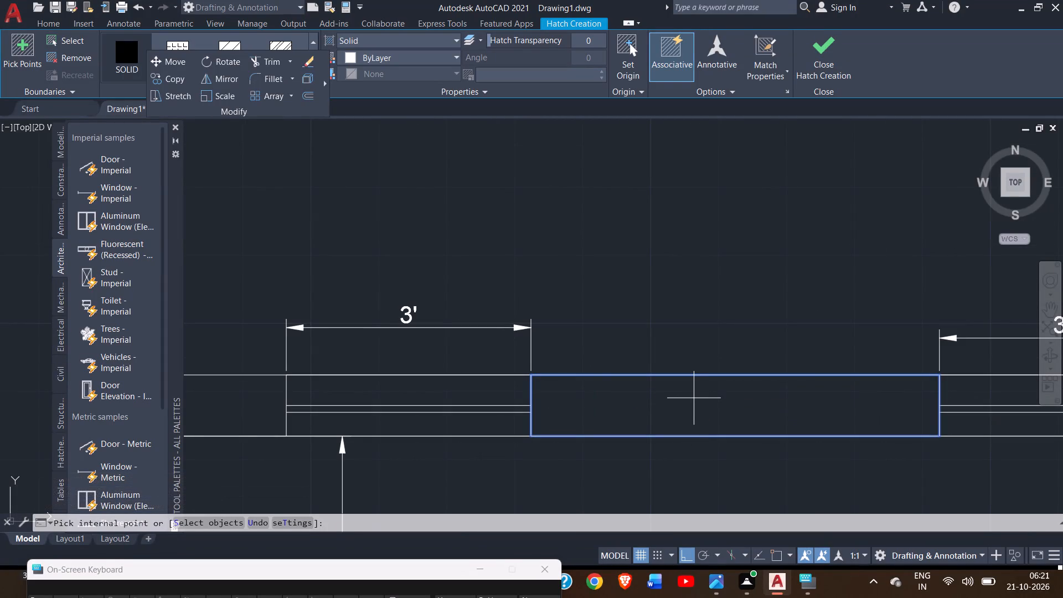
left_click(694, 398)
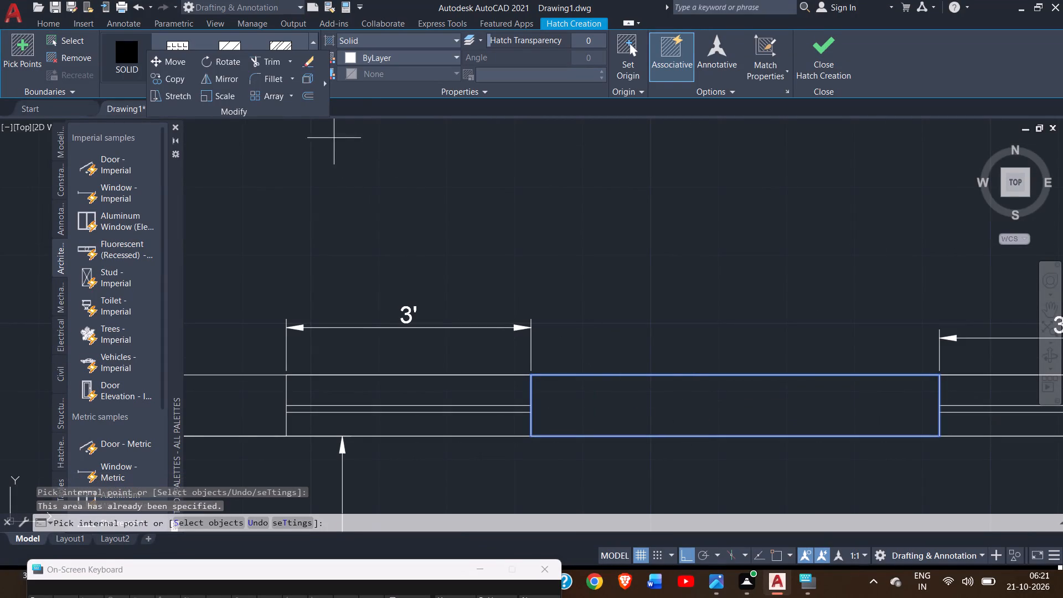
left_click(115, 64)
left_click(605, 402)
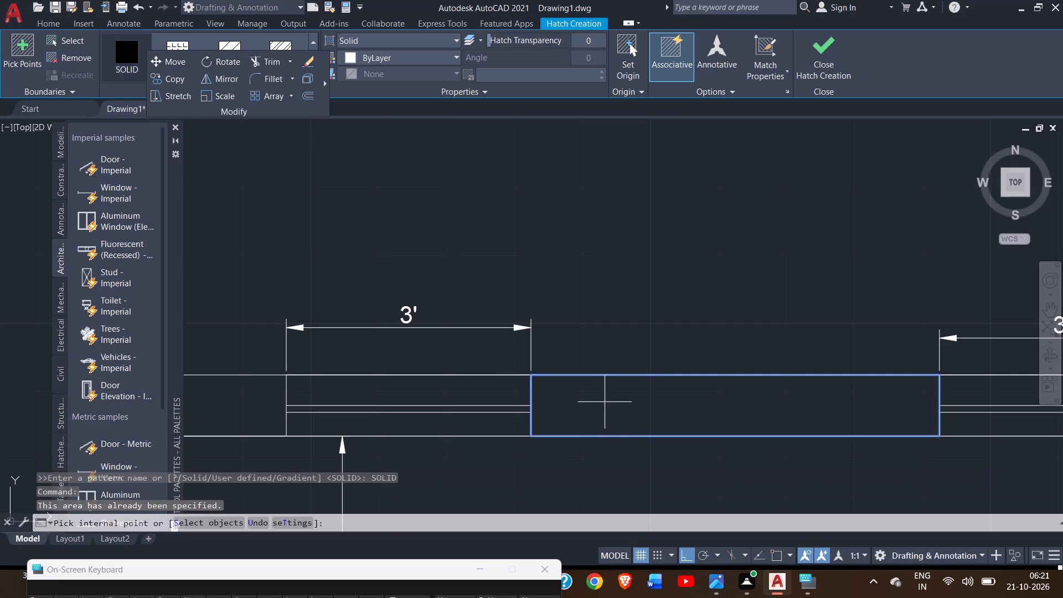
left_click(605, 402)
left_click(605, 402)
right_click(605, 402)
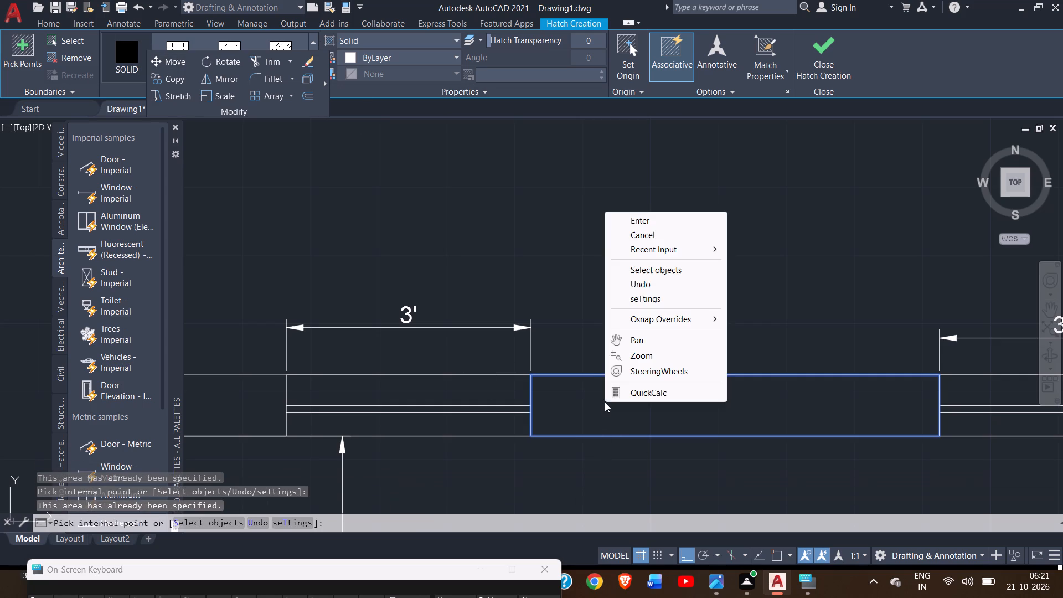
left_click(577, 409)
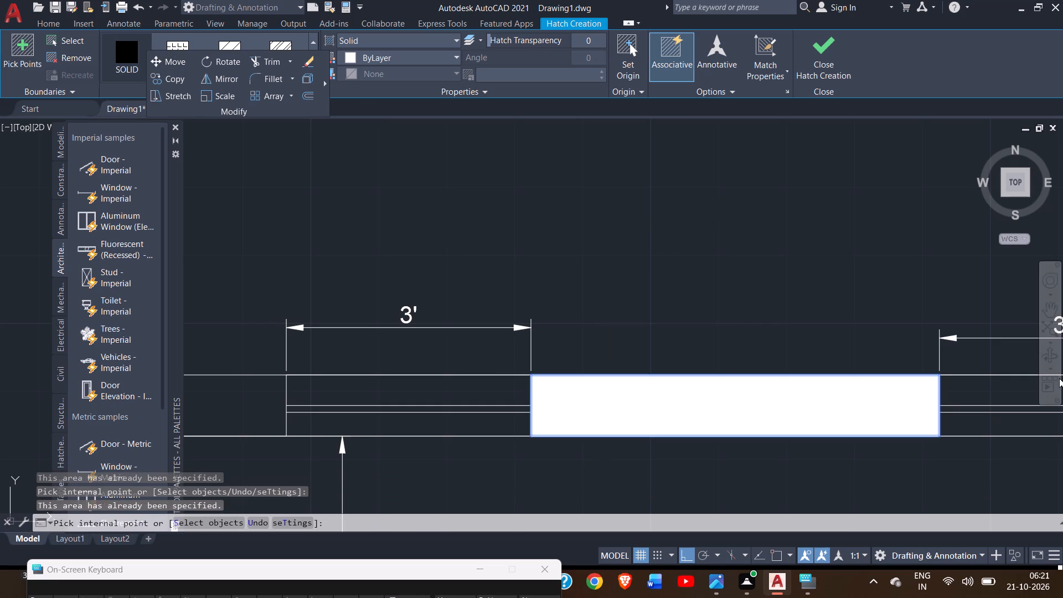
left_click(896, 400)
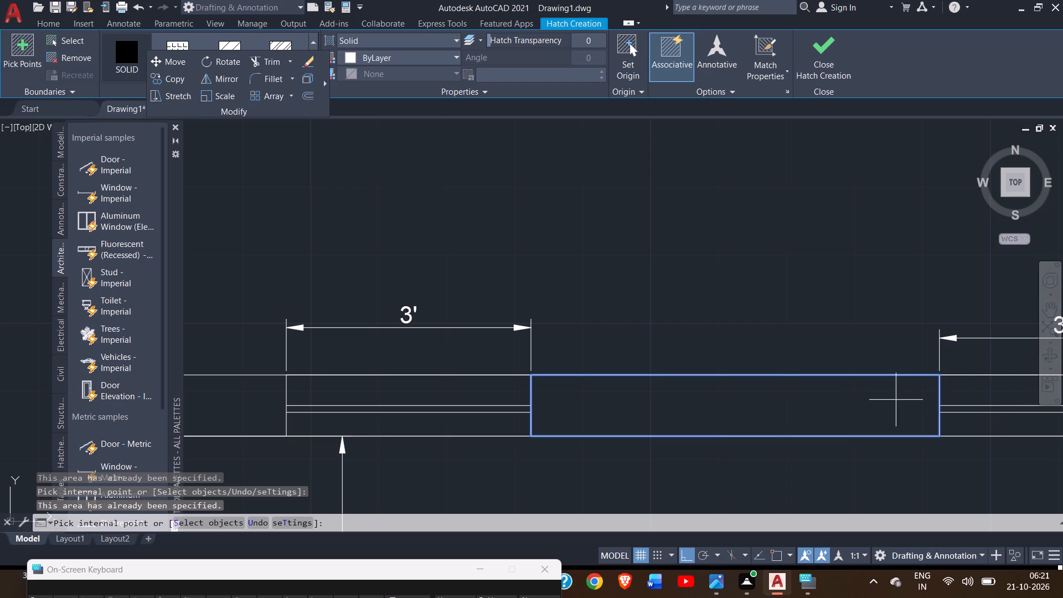
Add the second 3' window's outer strip and the narrow strip between its glazing lines to the solid hatch.
left_click(999, 395)
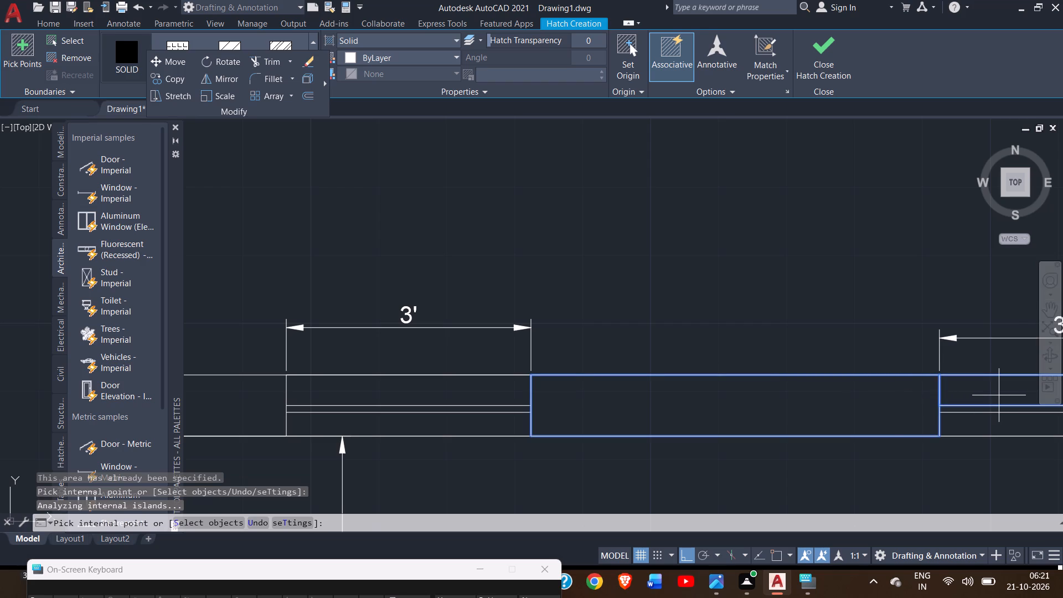
left_click(999, 395)
left_click(988, 408)
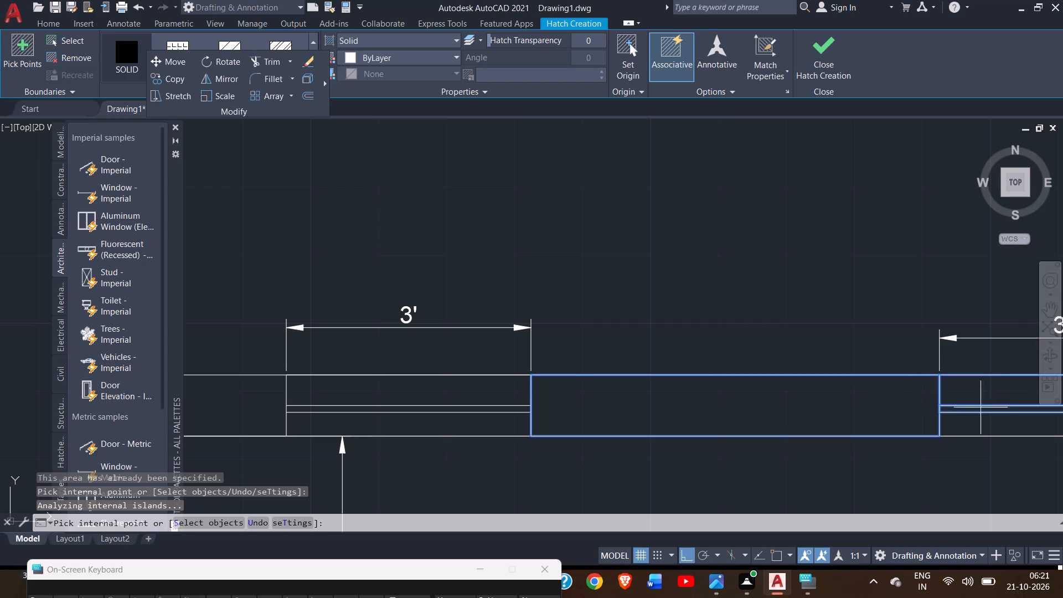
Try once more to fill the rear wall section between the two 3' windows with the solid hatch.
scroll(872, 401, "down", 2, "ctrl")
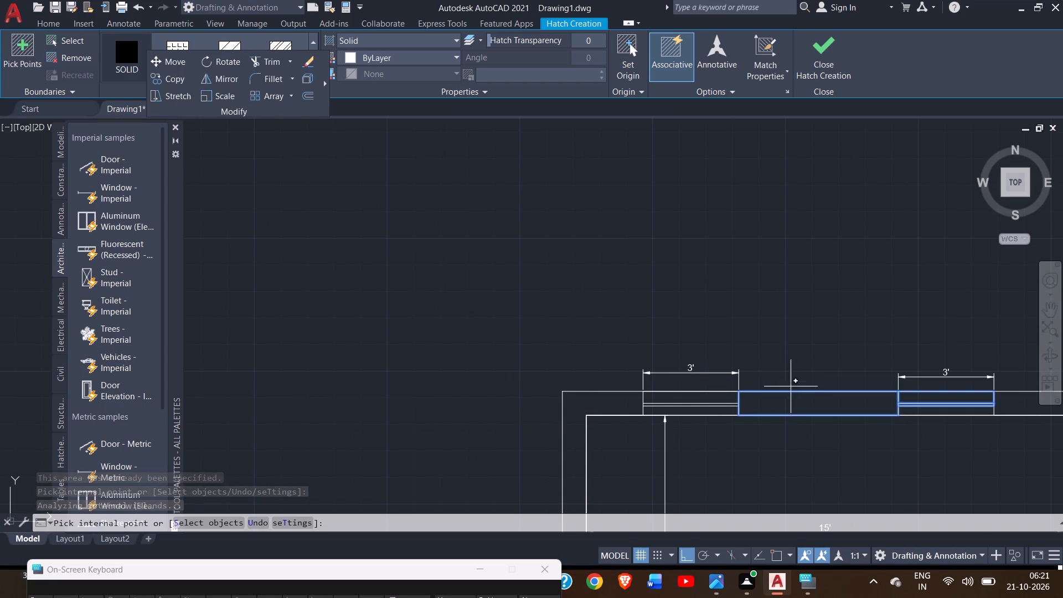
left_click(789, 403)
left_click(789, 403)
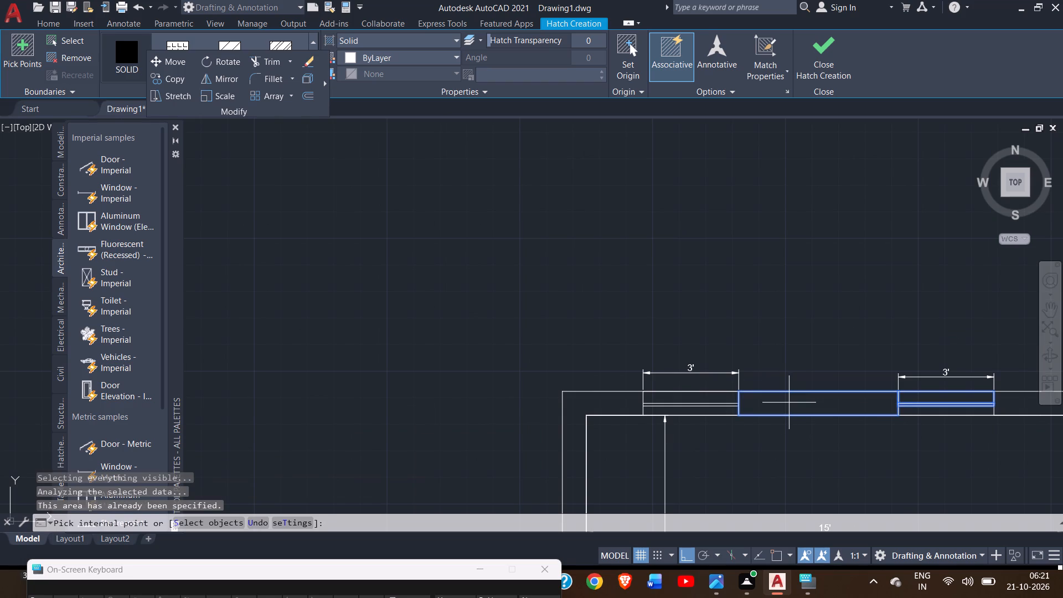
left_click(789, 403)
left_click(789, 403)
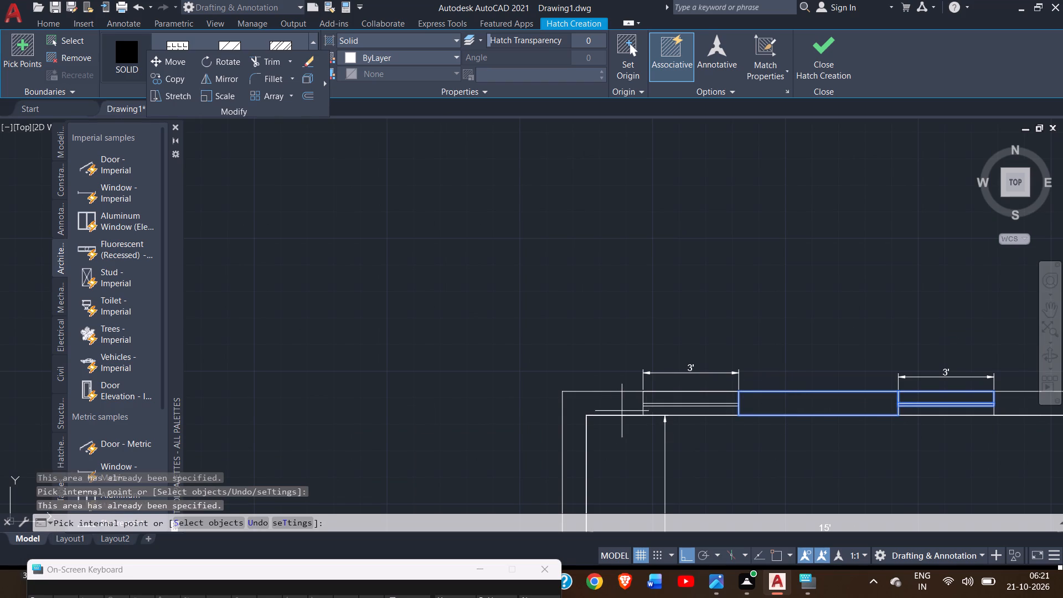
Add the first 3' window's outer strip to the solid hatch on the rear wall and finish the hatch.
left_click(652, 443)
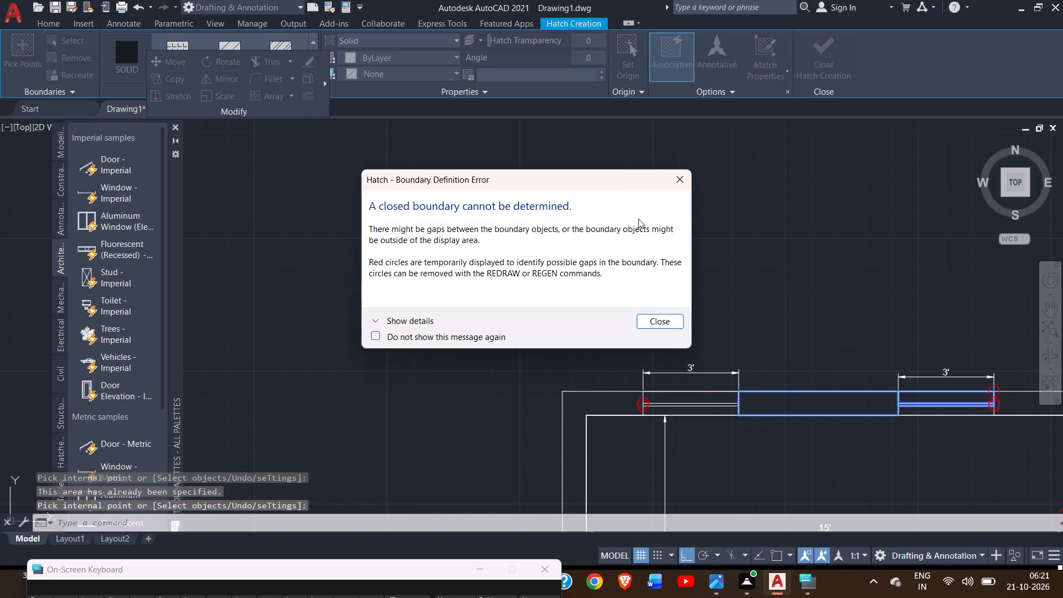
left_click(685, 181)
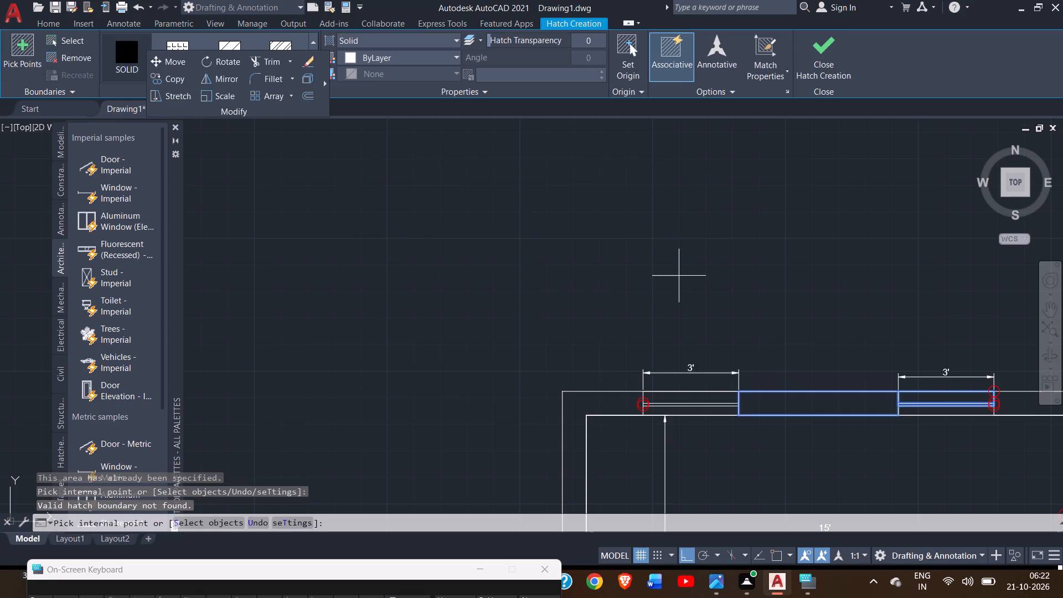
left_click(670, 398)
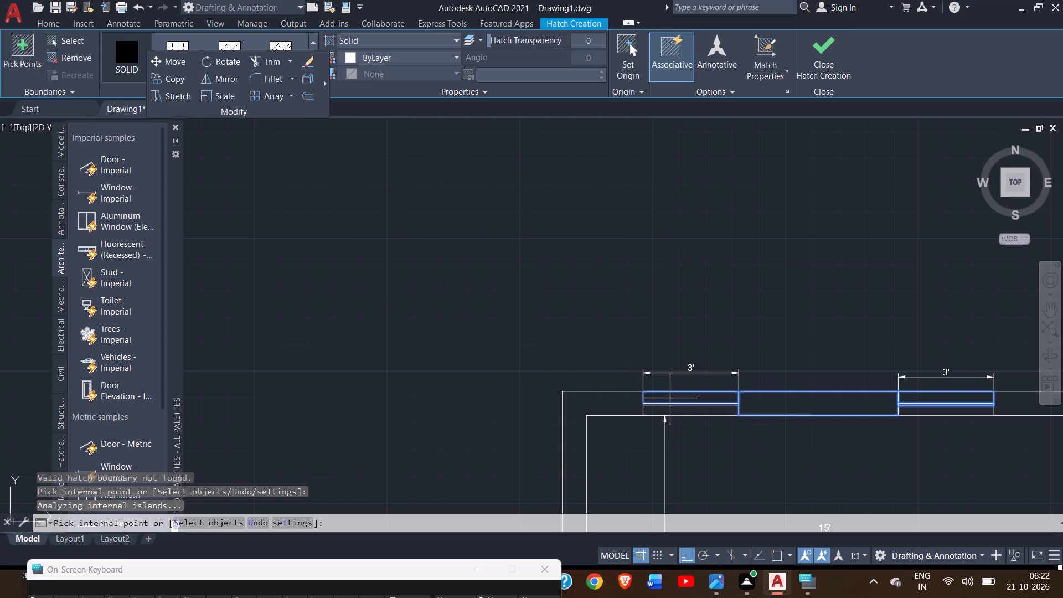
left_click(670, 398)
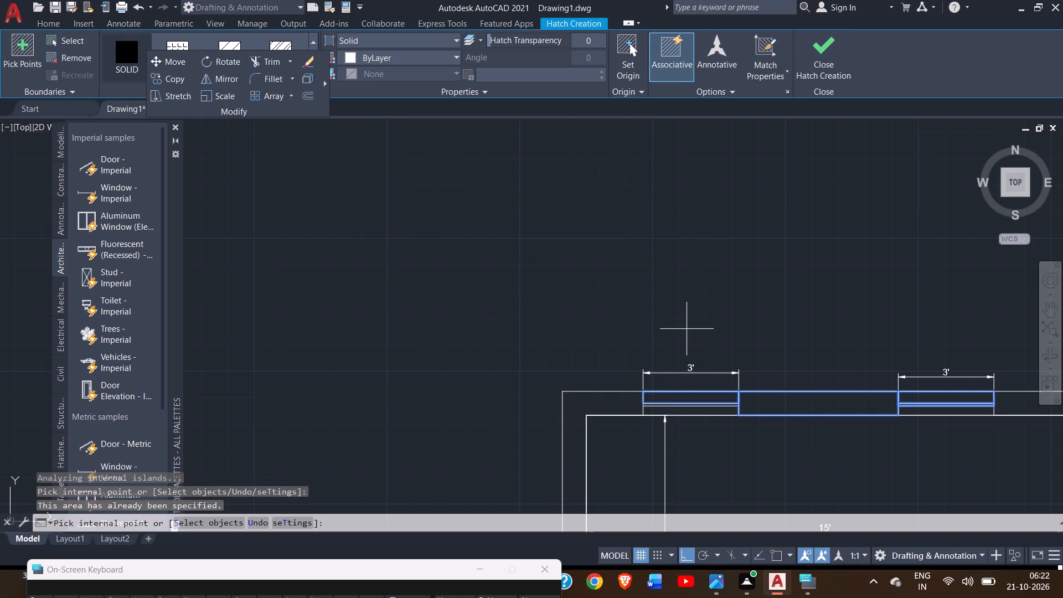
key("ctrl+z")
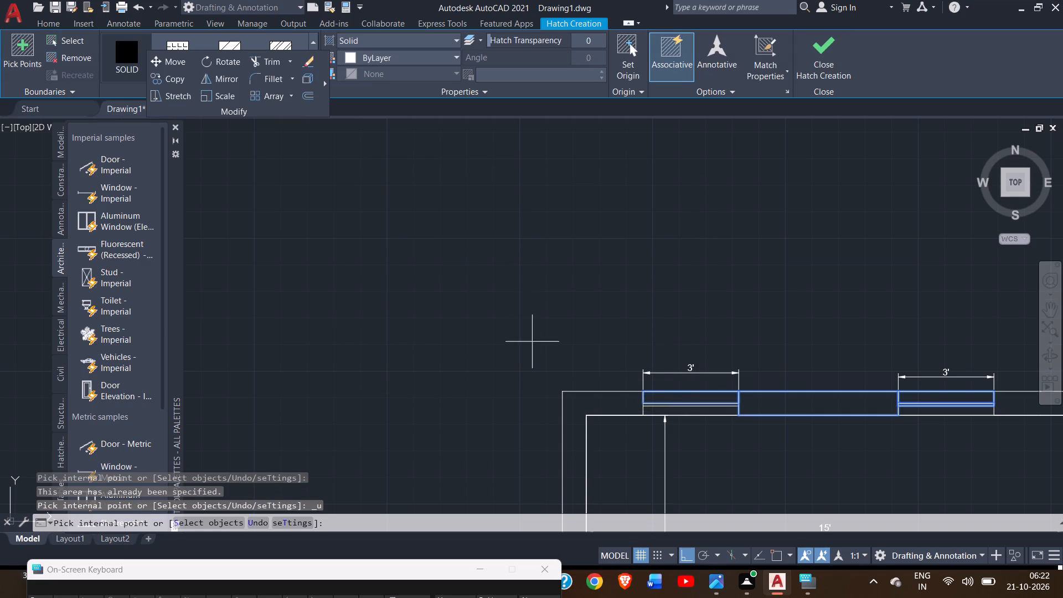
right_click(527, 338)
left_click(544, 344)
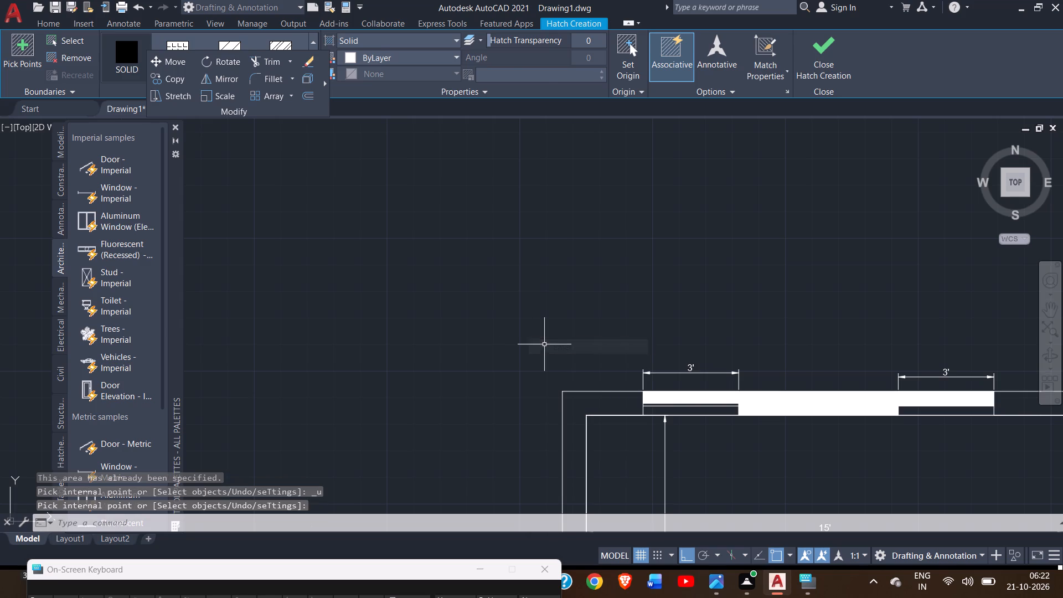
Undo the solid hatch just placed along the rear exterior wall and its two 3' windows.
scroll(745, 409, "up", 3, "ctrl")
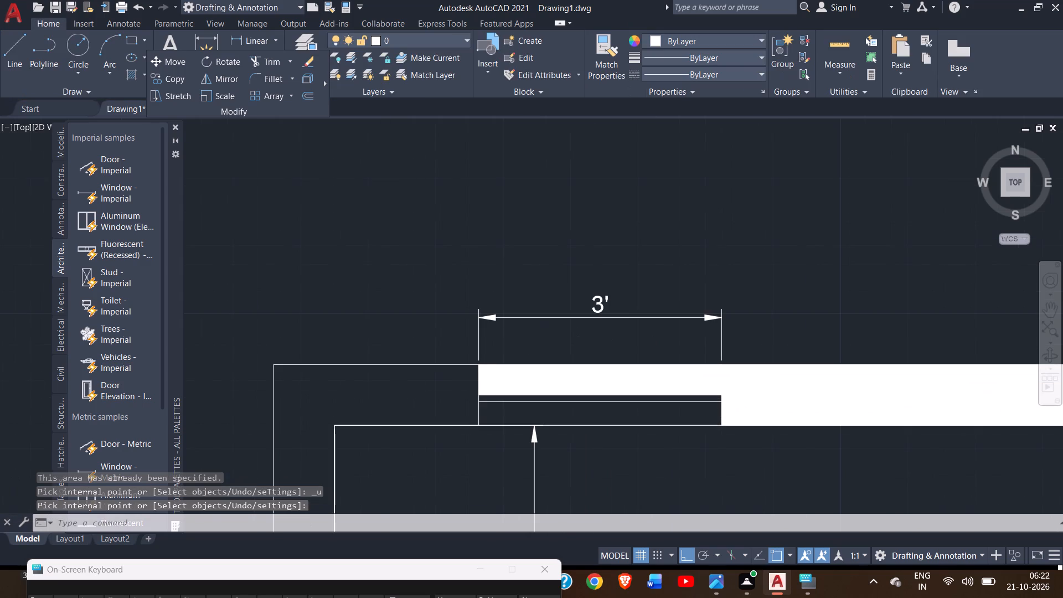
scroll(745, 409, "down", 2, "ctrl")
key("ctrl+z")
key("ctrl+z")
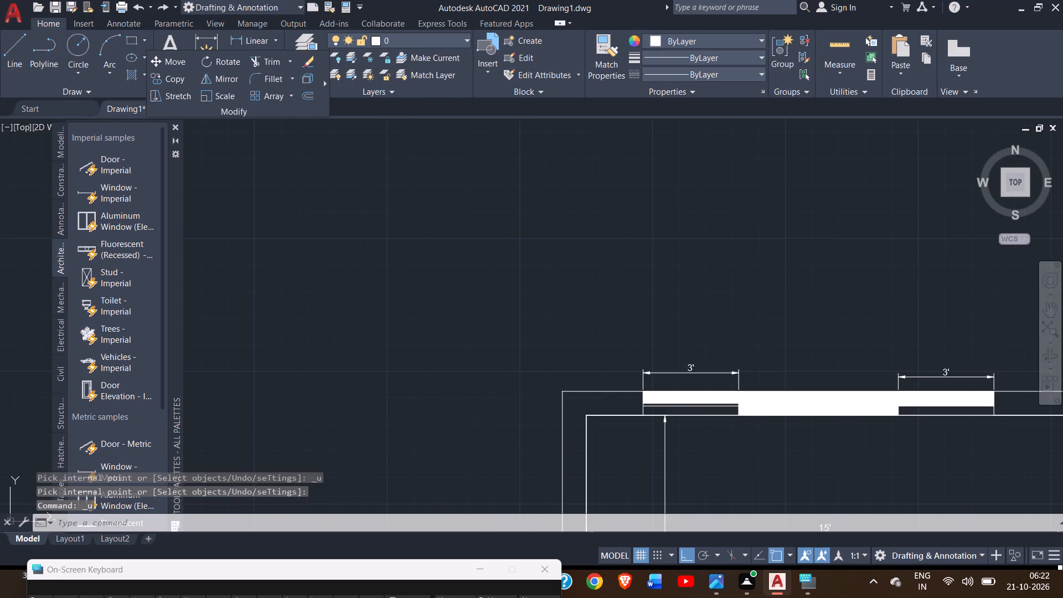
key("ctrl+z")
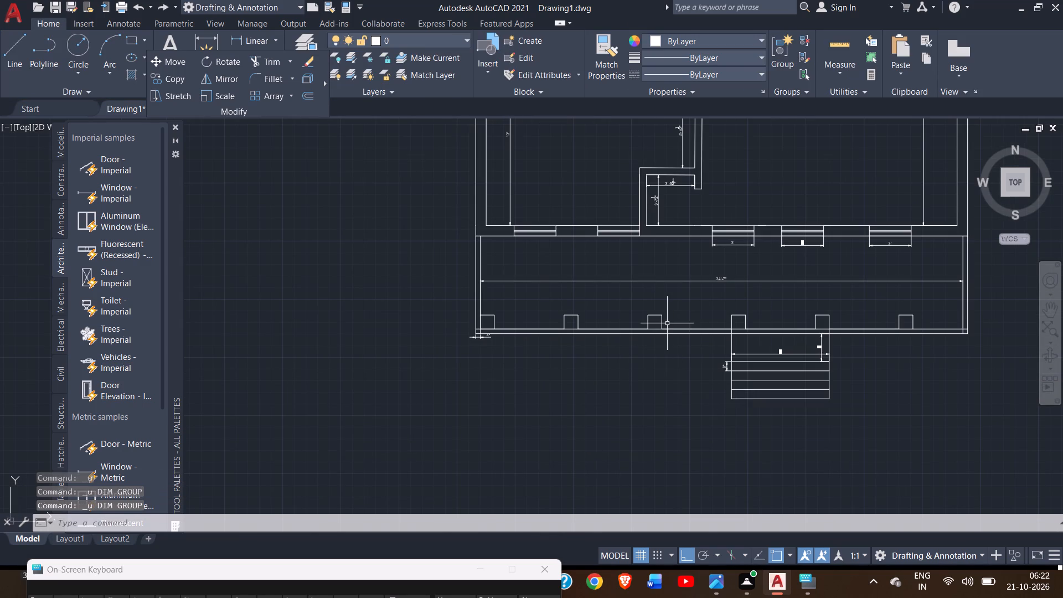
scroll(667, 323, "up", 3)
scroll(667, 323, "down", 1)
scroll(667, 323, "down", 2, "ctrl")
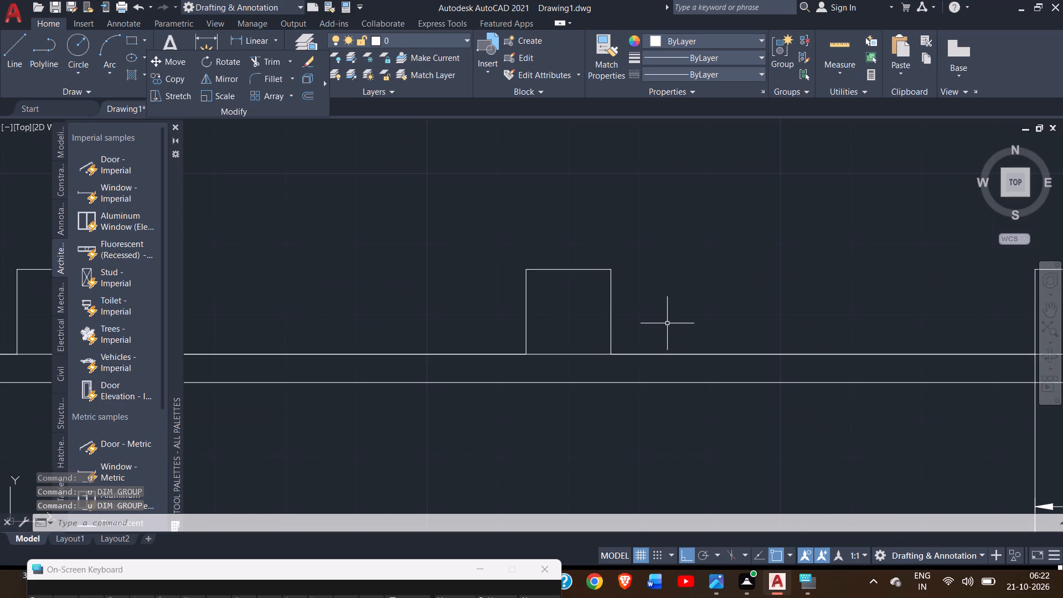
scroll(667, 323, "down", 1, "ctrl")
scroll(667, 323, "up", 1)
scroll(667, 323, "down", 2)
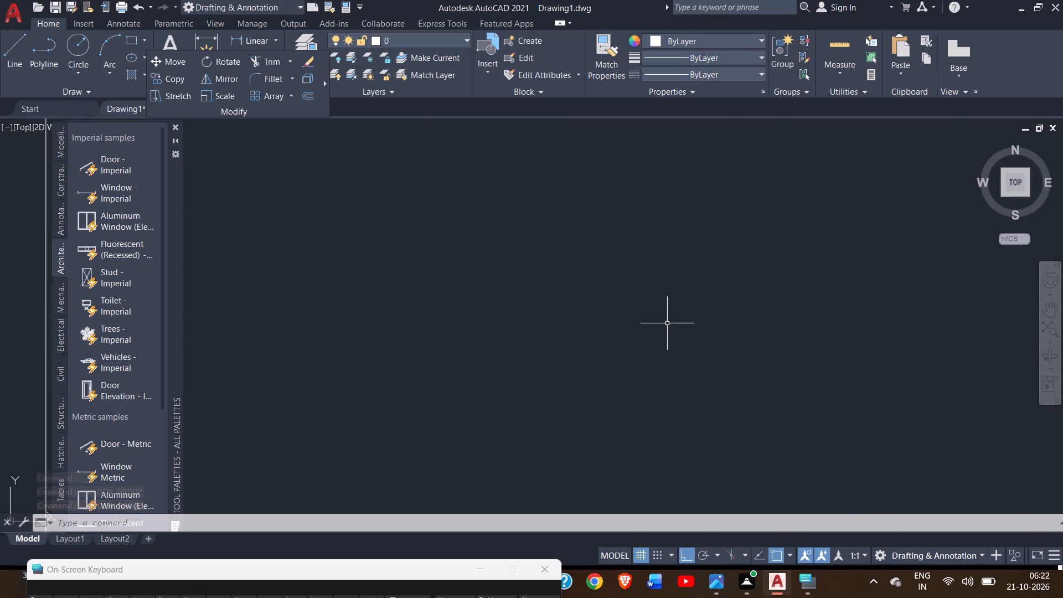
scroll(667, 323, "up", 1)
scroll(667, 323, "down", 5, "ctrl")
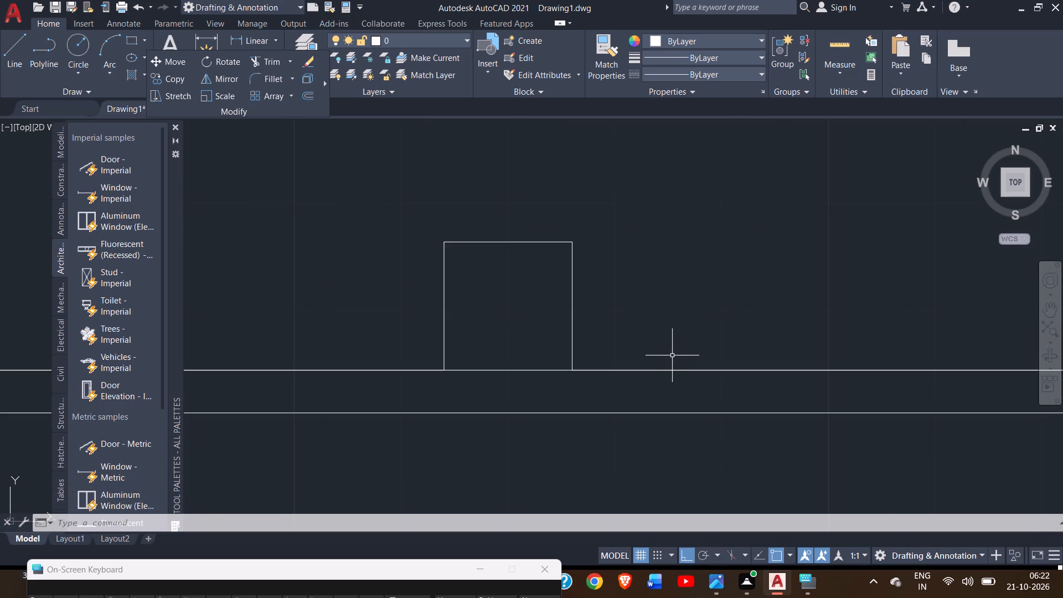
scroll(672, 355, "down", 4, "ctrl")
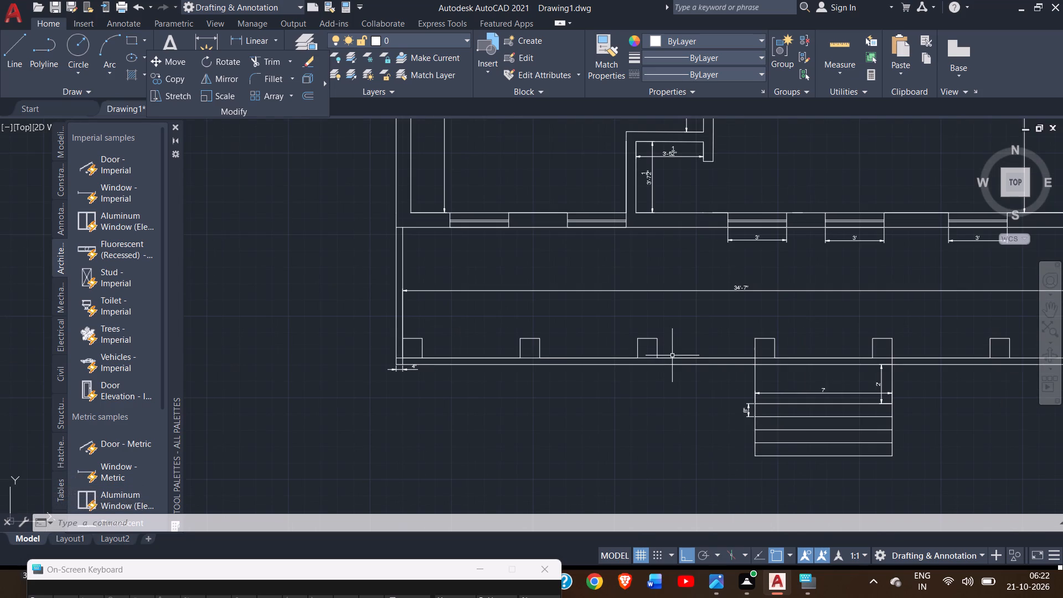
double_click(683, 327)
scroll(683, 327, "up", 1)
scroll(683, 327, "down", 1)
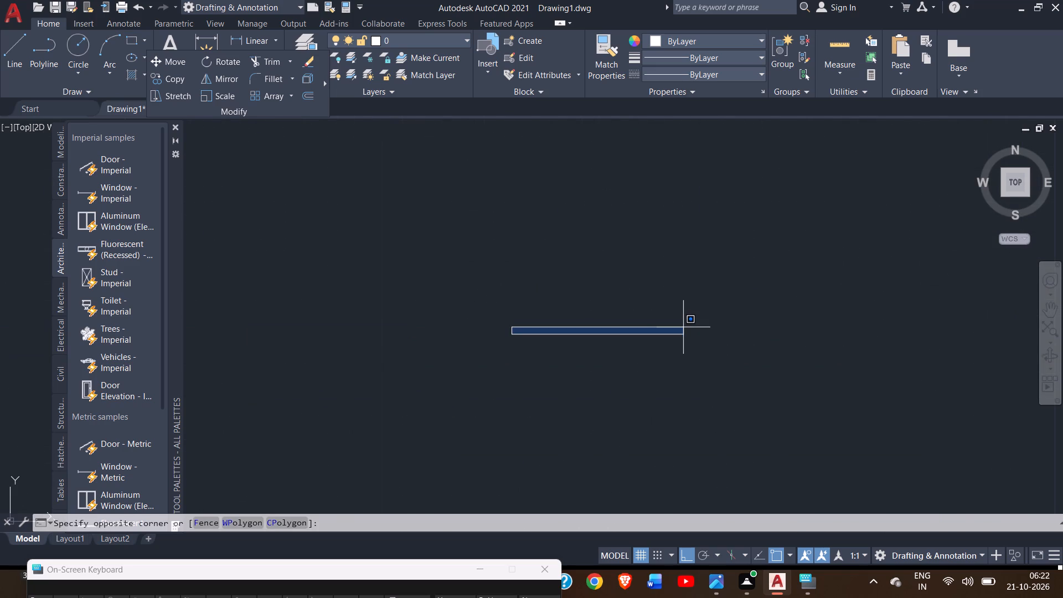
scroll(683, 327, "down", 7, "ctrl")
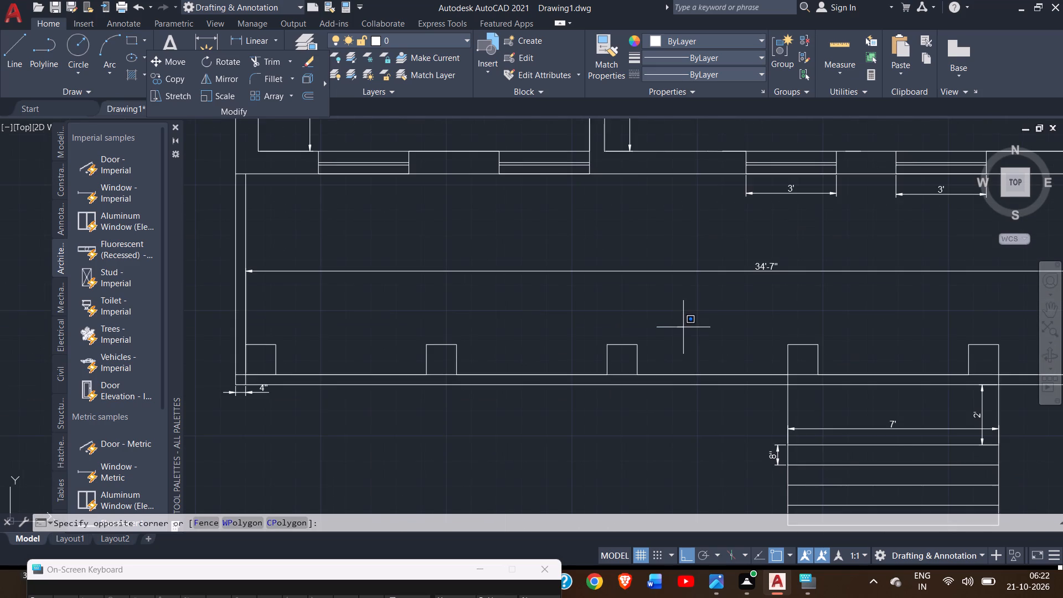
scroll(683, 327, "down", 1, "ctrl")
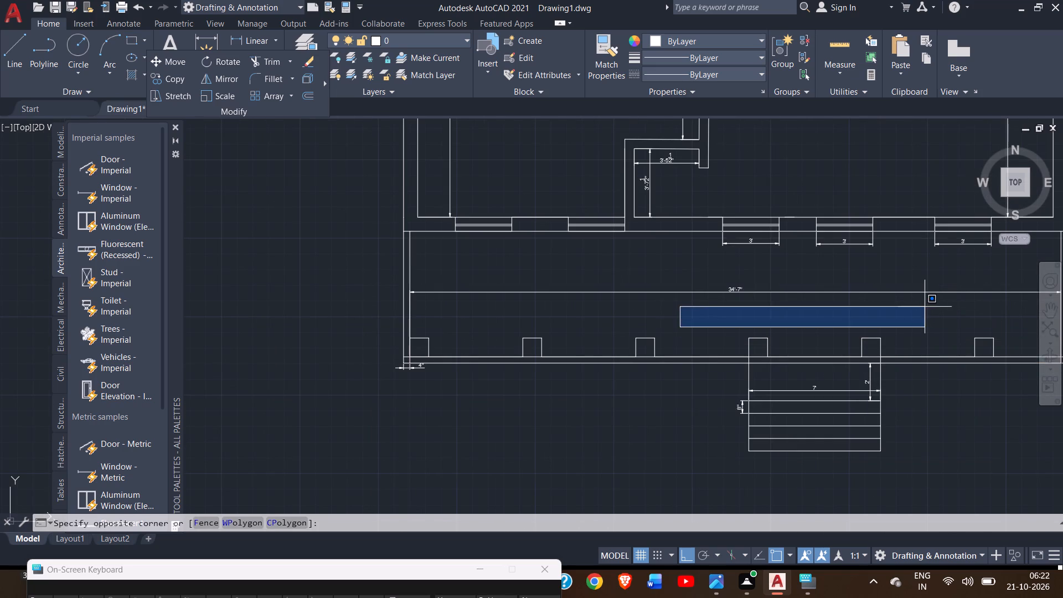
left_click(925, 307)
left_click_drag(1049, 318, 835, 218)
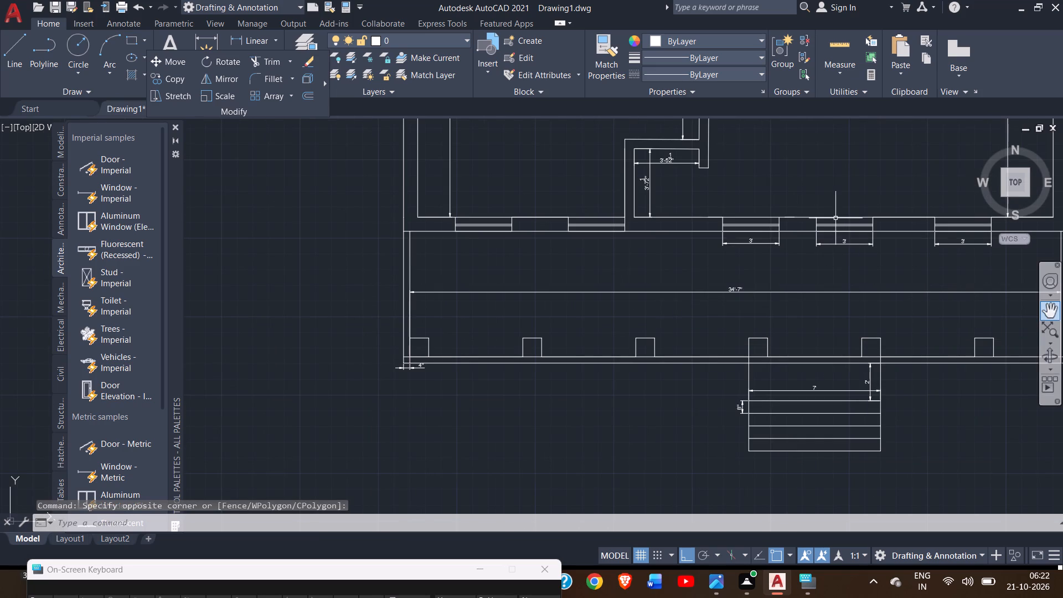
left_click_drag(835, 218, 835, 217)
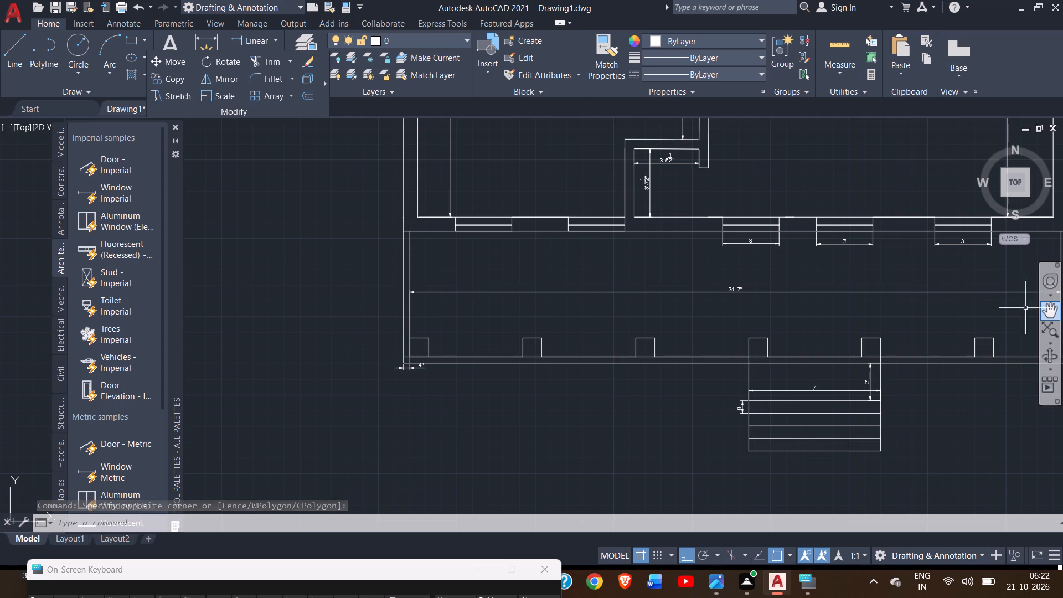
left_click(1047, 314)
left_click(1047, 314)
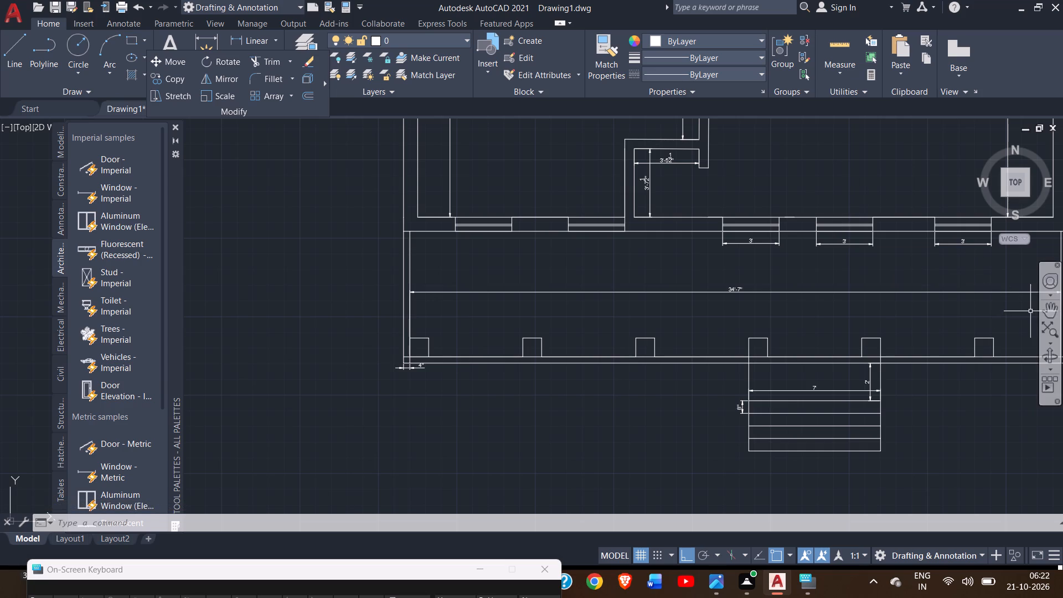
Start a new hatch on the rear exterior wall and try to fill between the two 3' windows and at the corner beside the first window.
left_click(1055, 312)
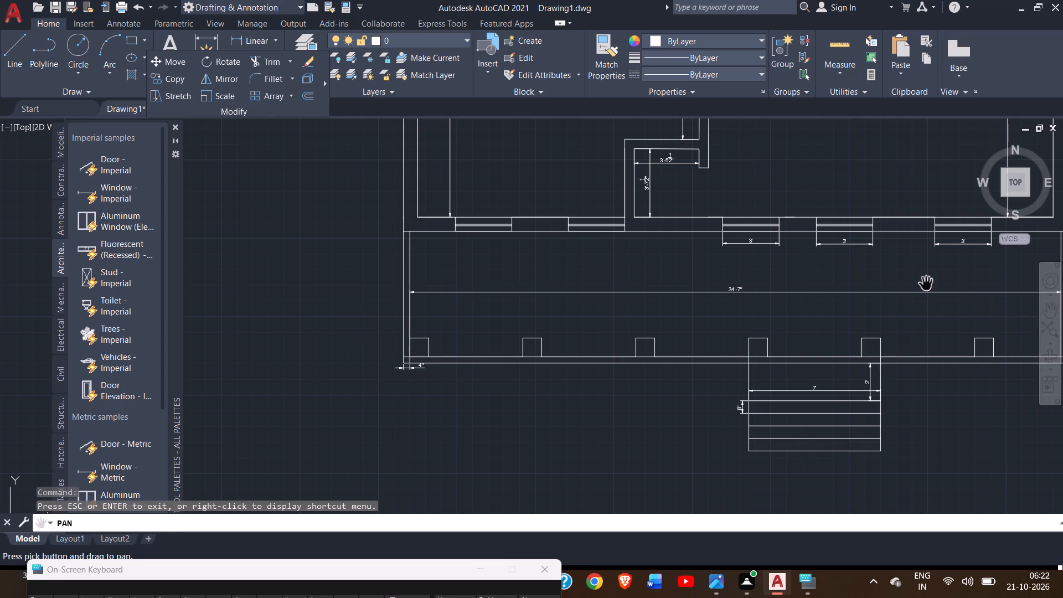
left_click_drag(926, 282, 812, 532)
left_click_drag(730, 358, 681, 597)
left_click_drag(716, 222, 667, 576)
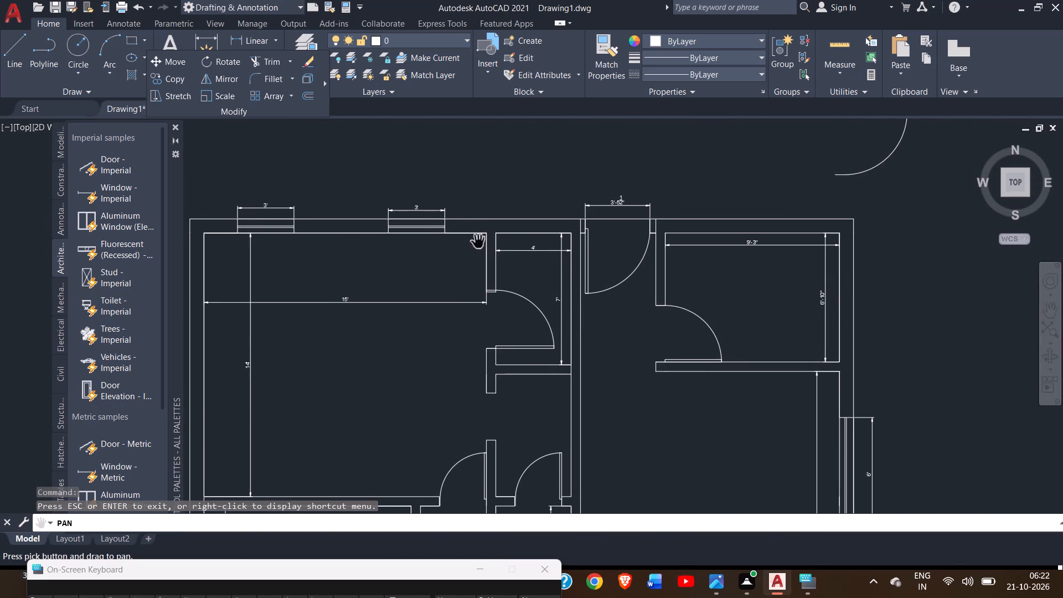
left_click(130, 77)
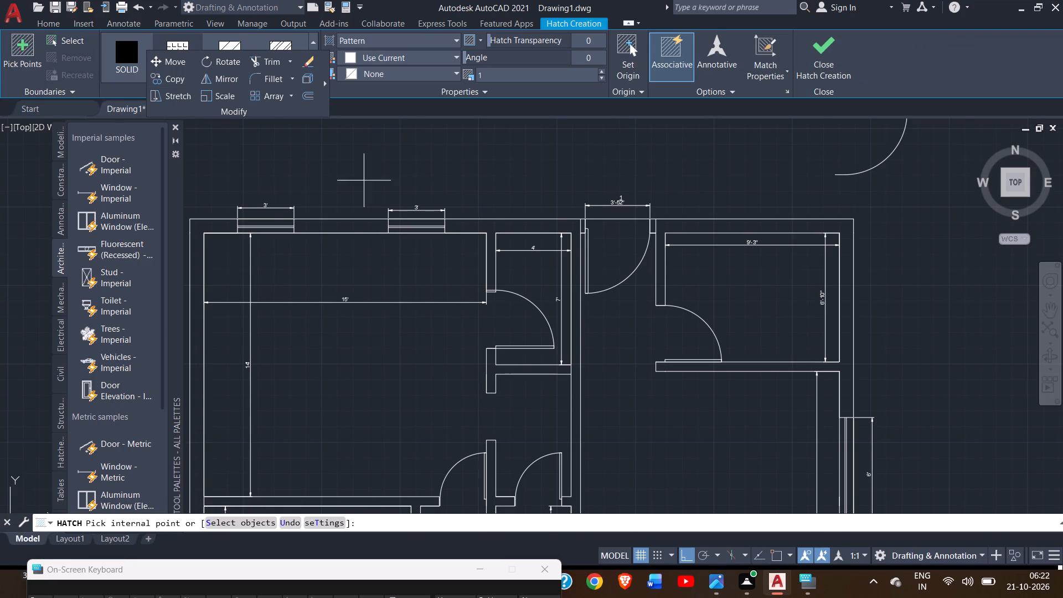
left_click(363, 233)
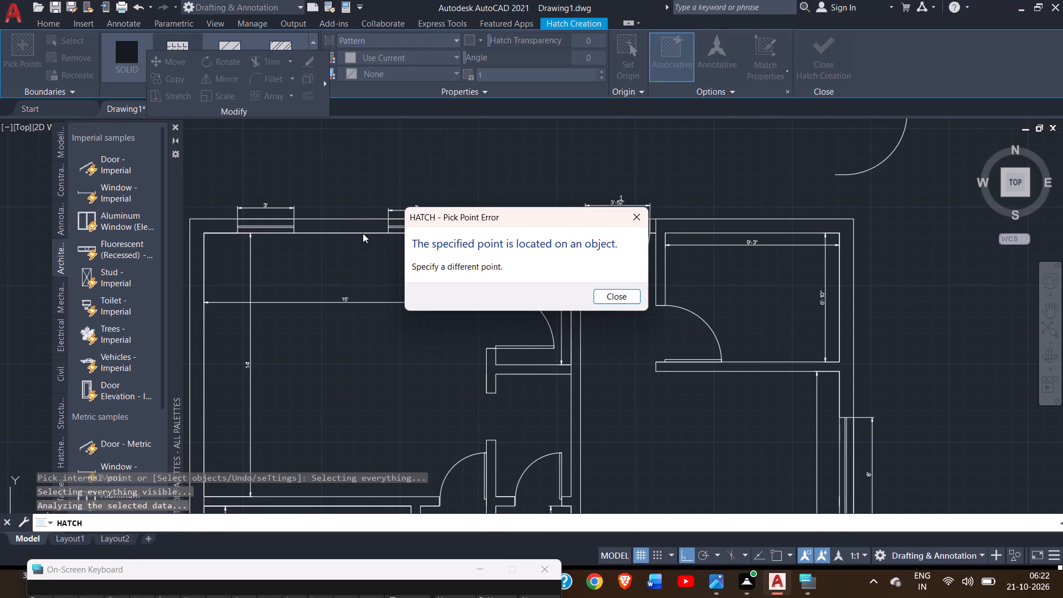
left_click(631, 210)
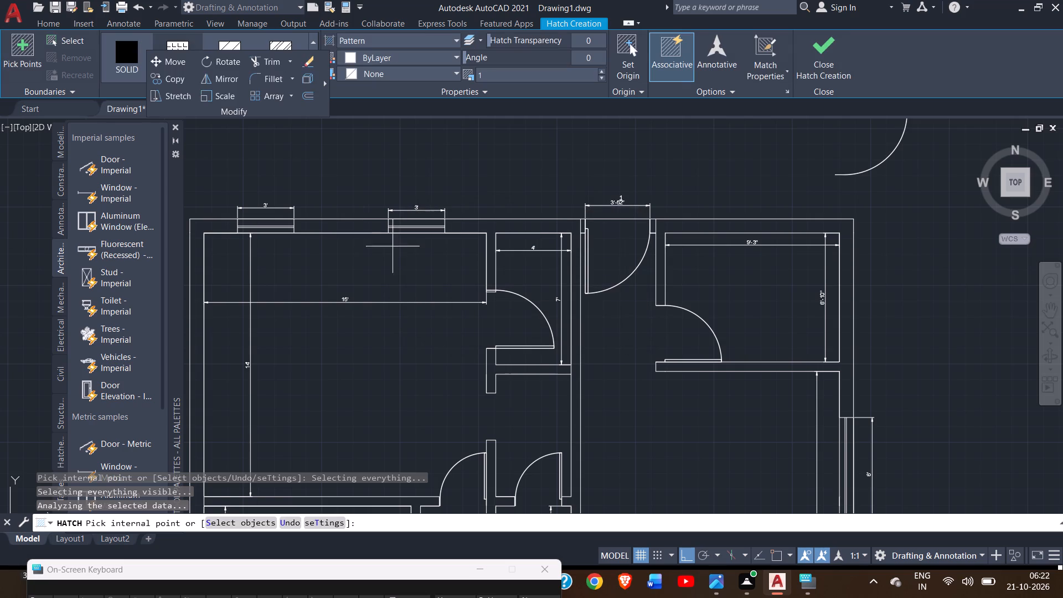
left_click(212, 228)
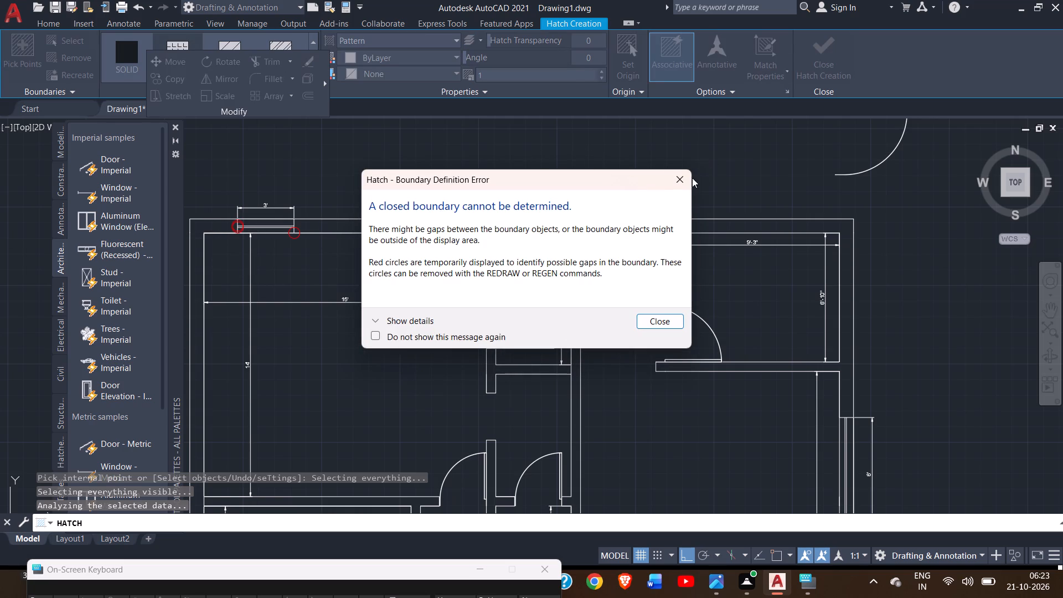
left_click(687, 181)
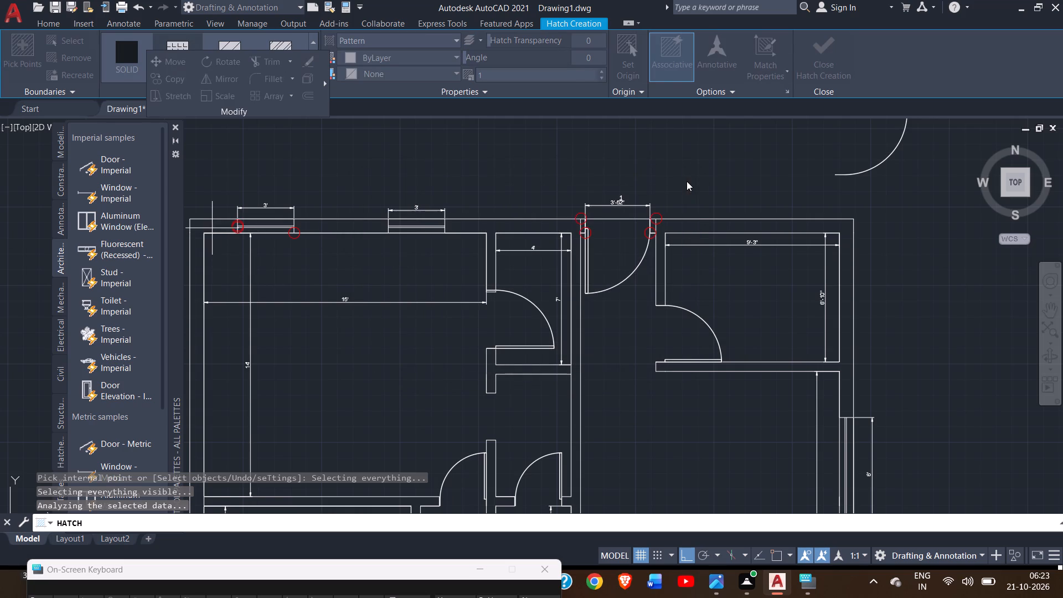
Fill the connected walls around the 9'-3" room with the SOLID pattern and set the hatch colour to black (0,0,0).
left_click(674, 227)
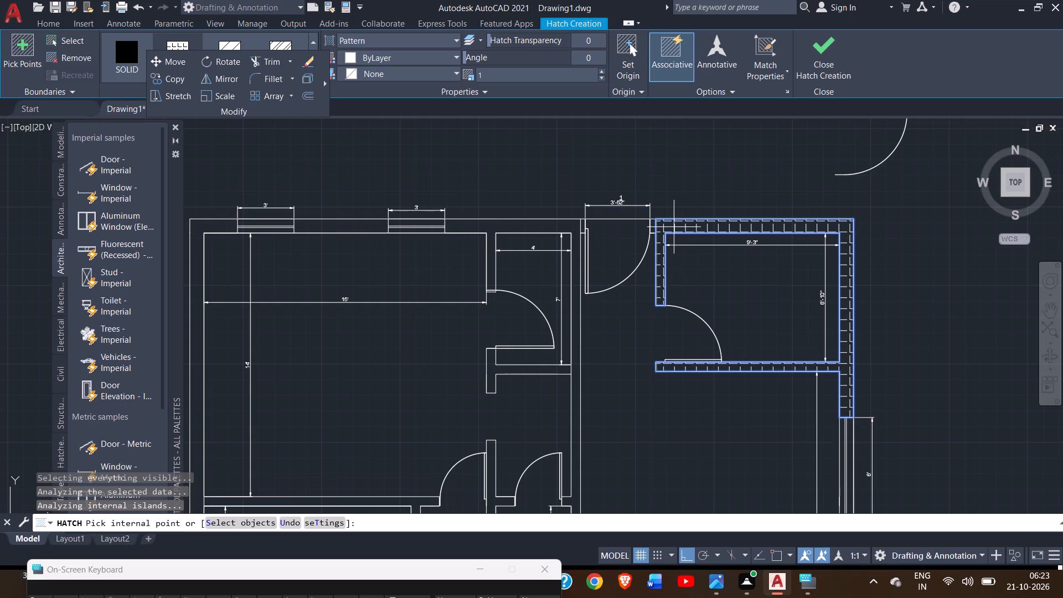
left_click(130, 62)
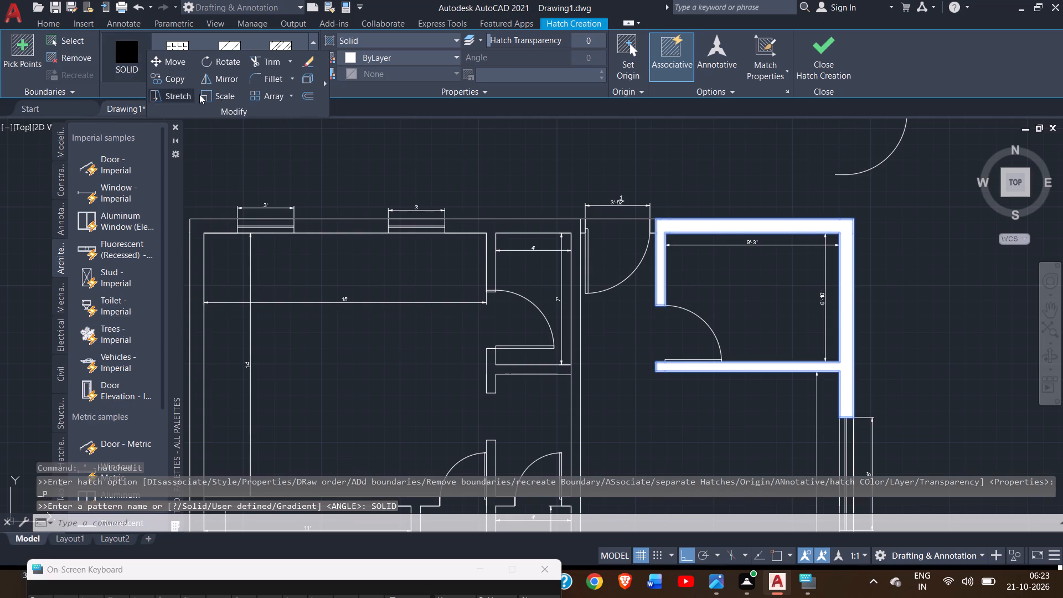
right_click(120, 55)
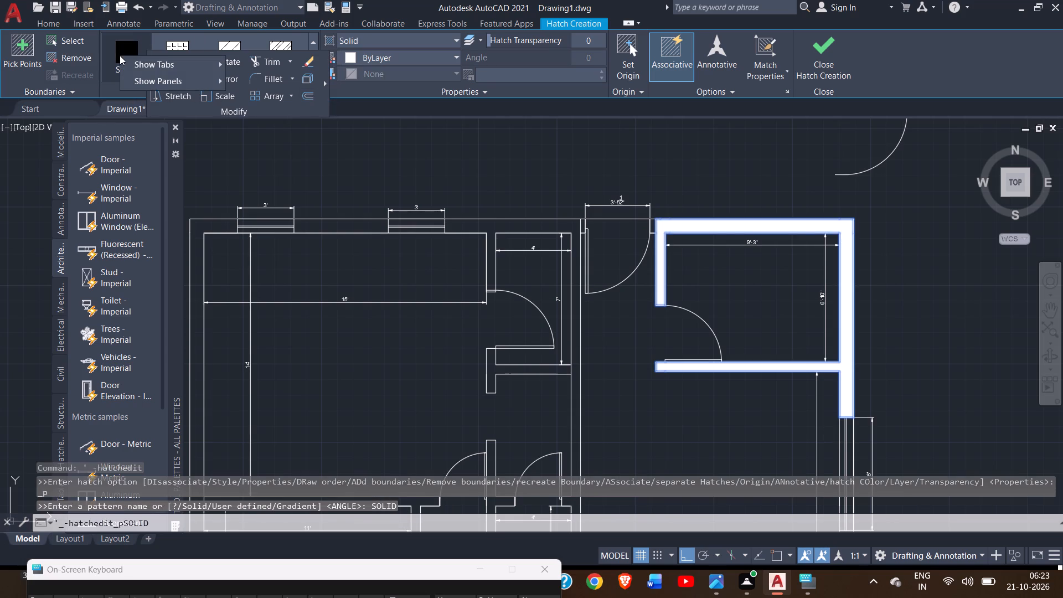
left_click(353, 60)
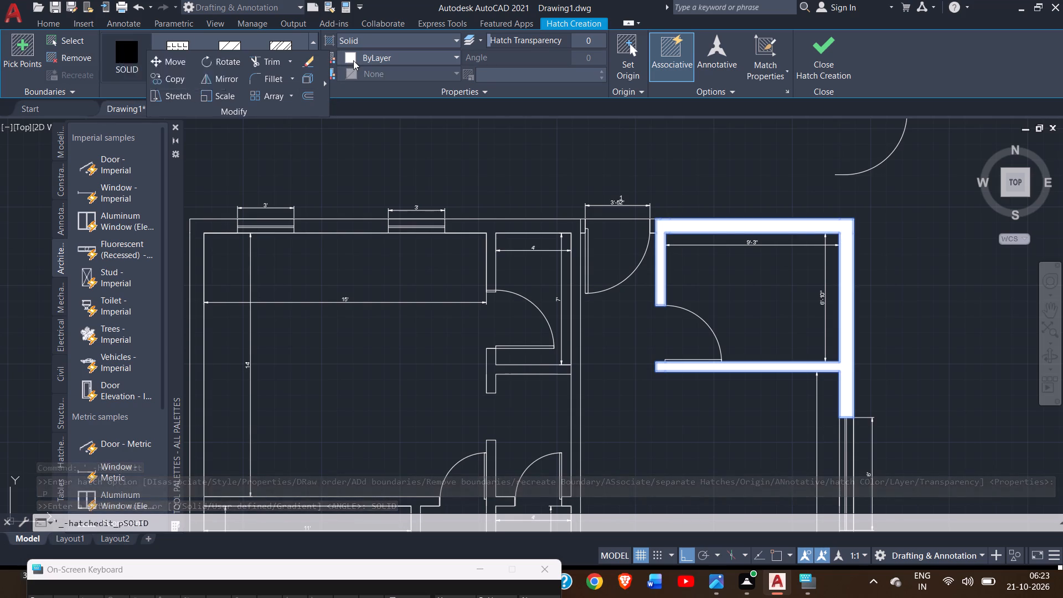
left_click(348, 111)
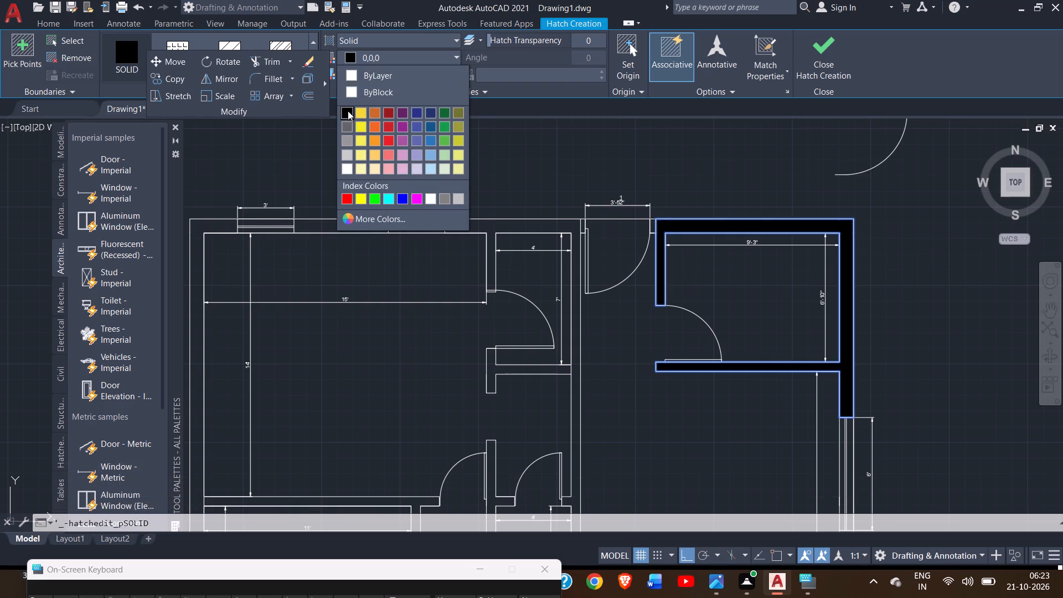
Add to the solid hatch the connected walls between the second 3' window and the rear door, and the rear wall section between the two 3' windows.
left_click(495, 230)
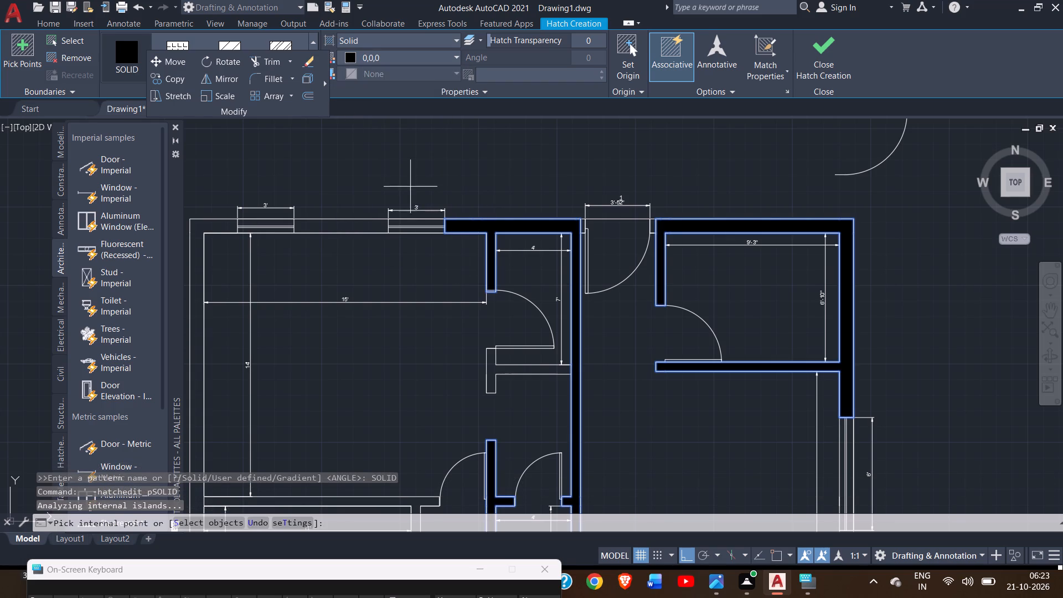
left_click(321, 223)
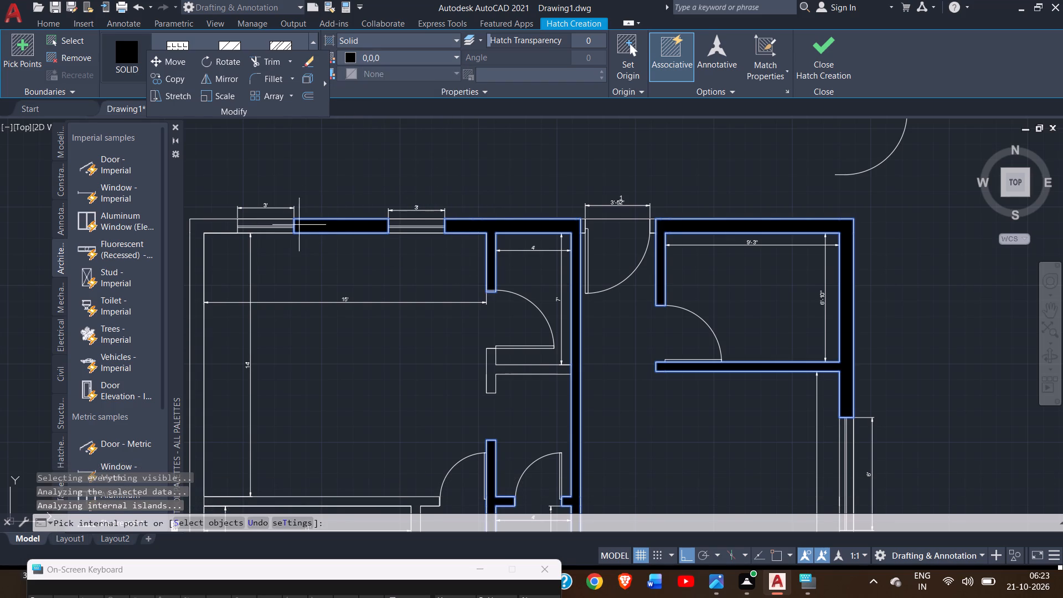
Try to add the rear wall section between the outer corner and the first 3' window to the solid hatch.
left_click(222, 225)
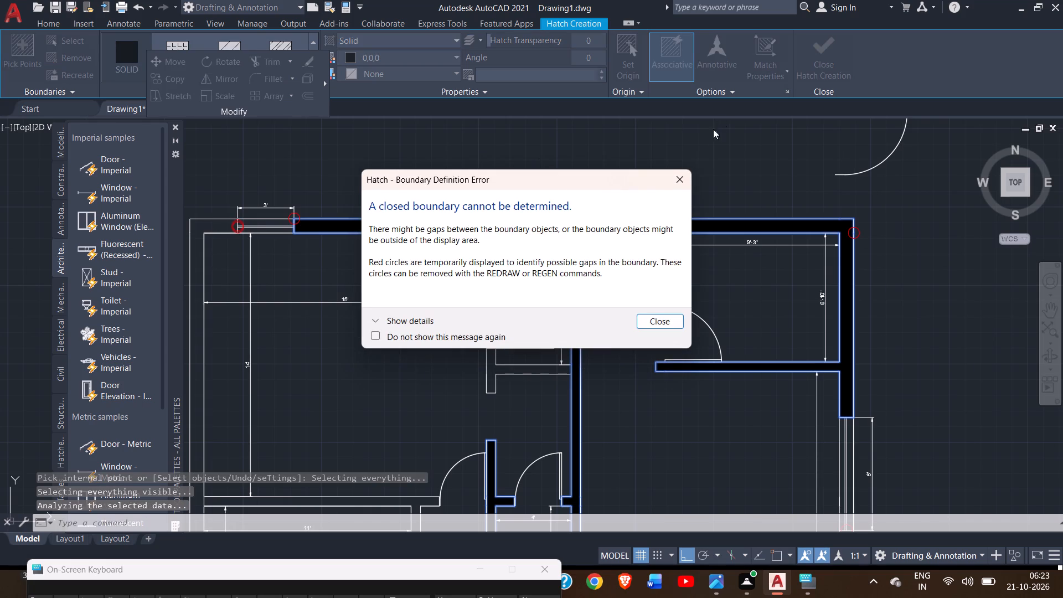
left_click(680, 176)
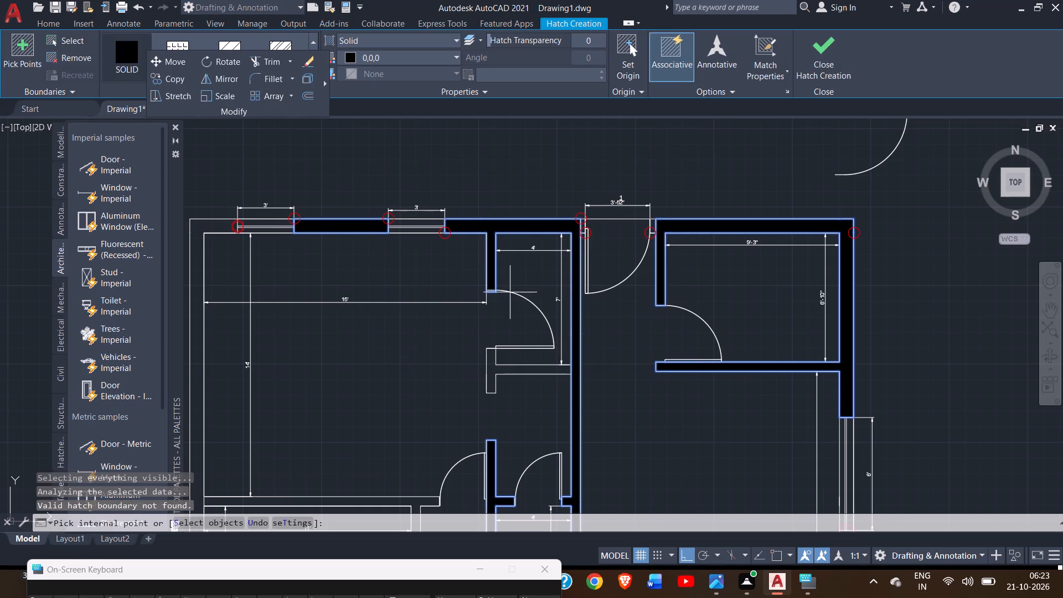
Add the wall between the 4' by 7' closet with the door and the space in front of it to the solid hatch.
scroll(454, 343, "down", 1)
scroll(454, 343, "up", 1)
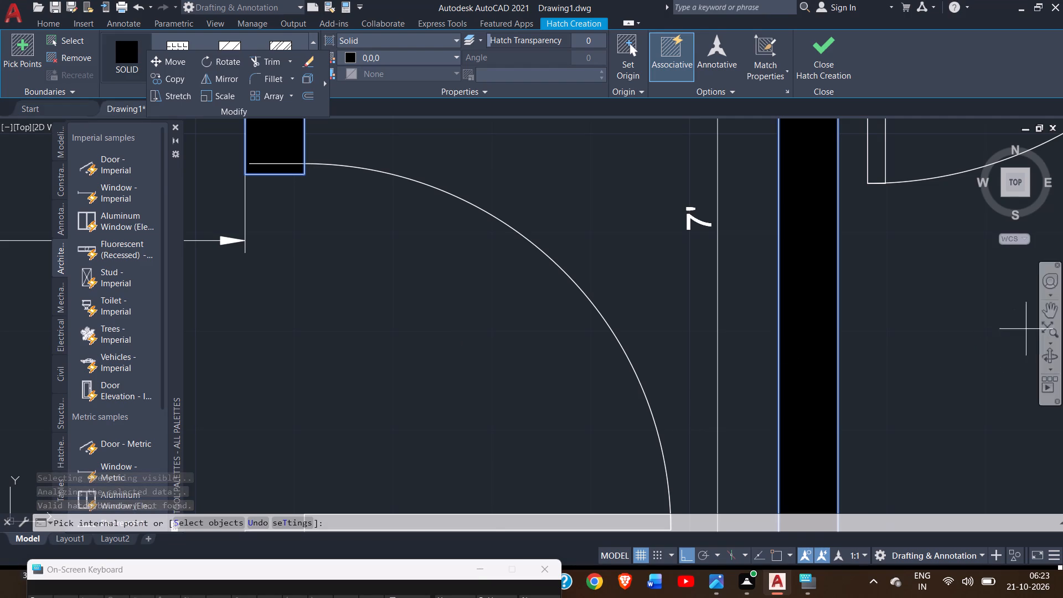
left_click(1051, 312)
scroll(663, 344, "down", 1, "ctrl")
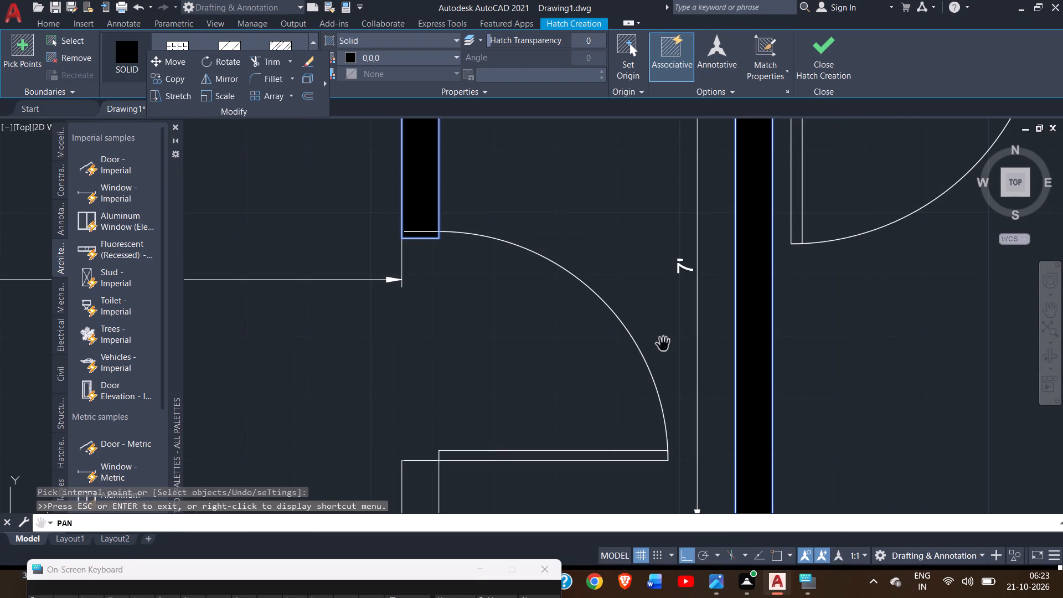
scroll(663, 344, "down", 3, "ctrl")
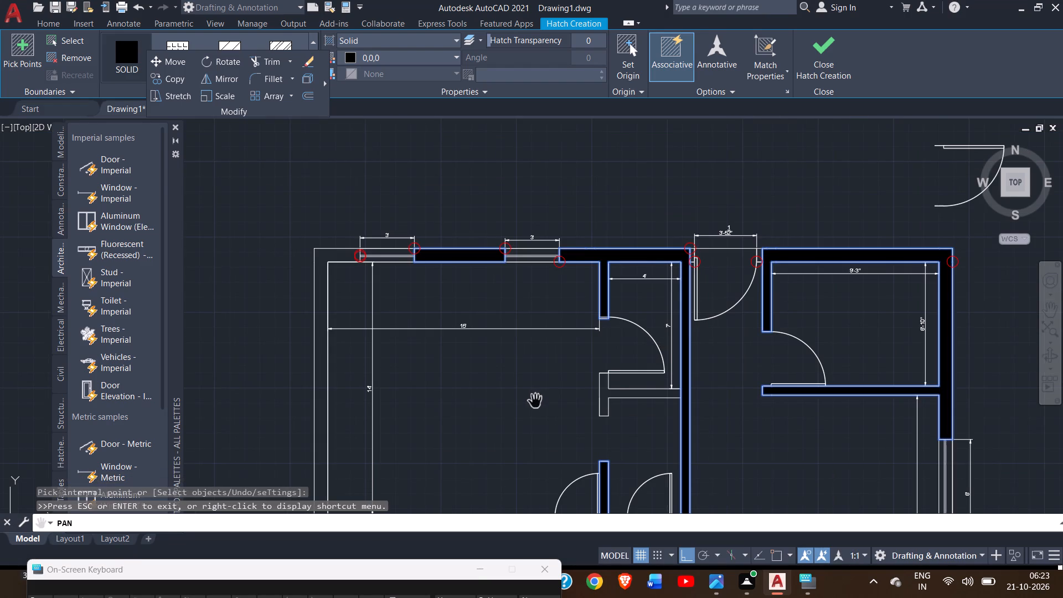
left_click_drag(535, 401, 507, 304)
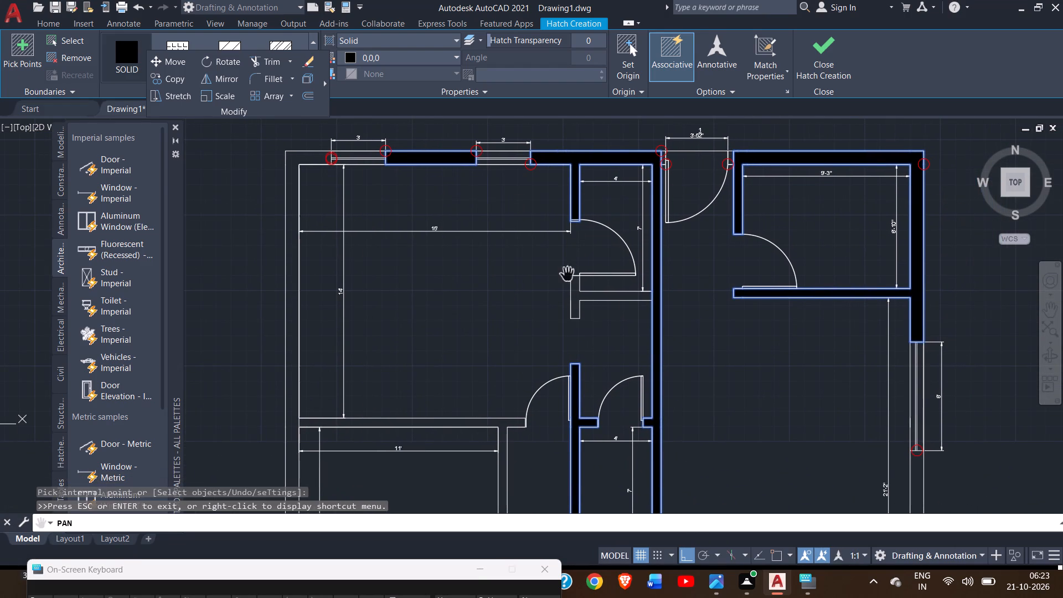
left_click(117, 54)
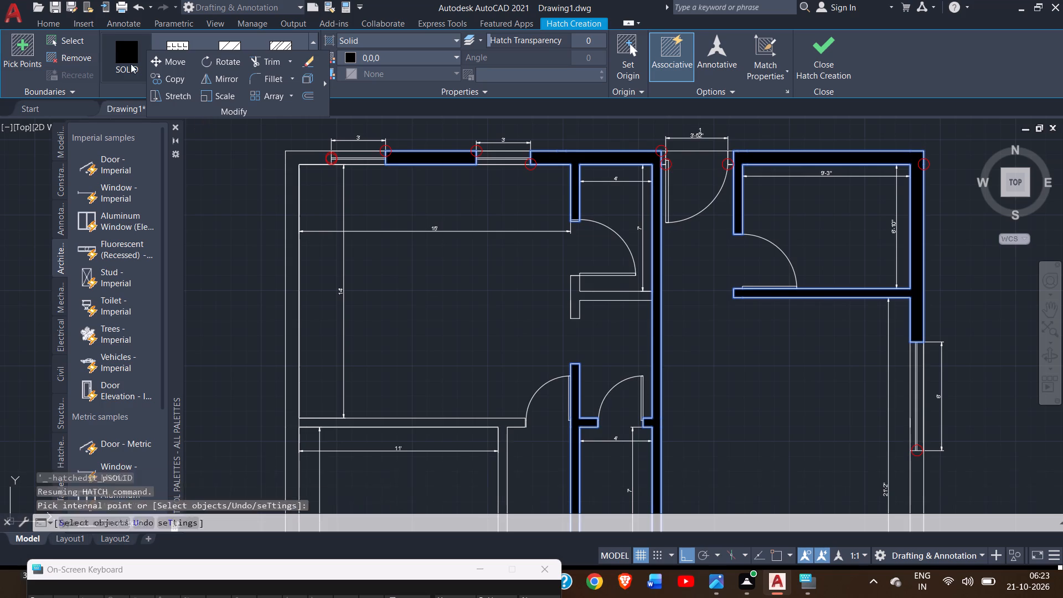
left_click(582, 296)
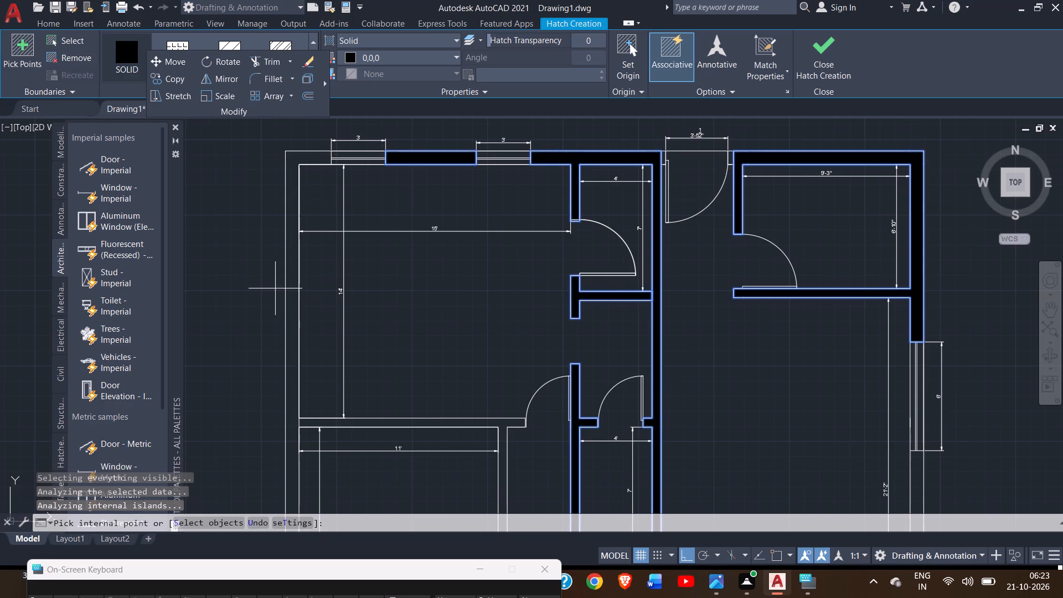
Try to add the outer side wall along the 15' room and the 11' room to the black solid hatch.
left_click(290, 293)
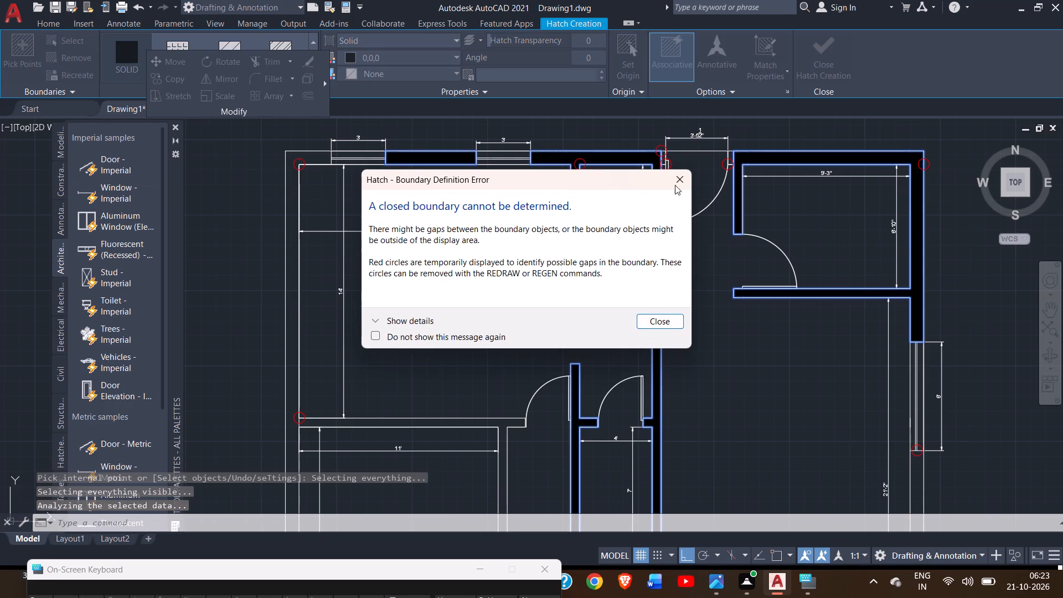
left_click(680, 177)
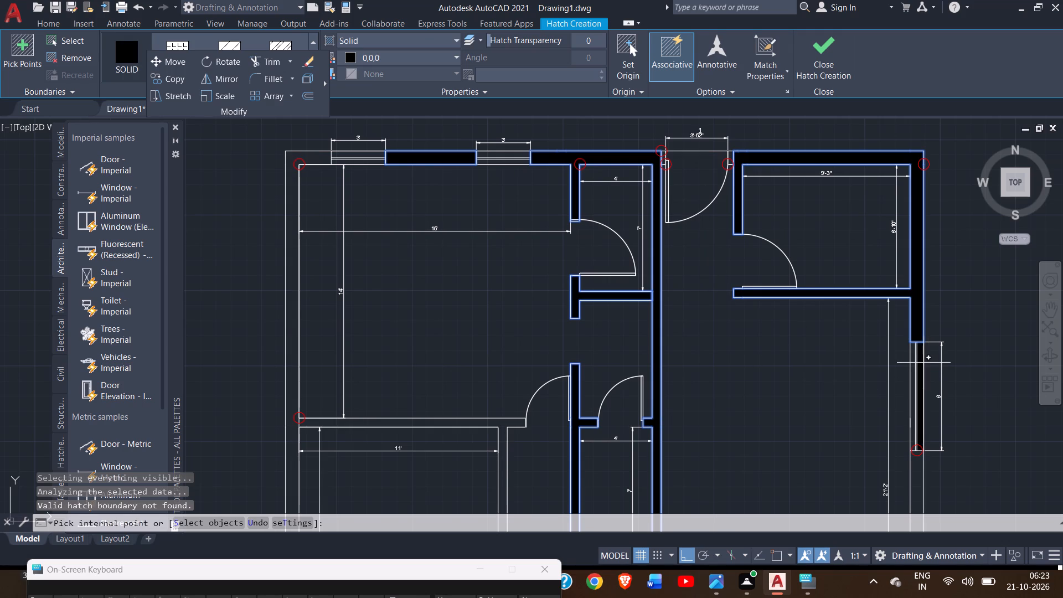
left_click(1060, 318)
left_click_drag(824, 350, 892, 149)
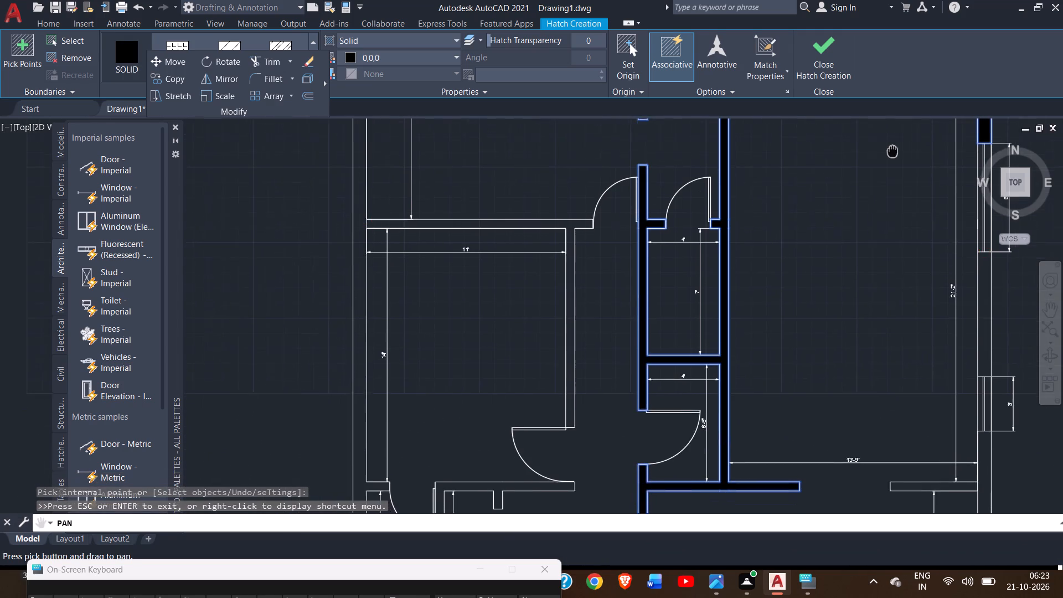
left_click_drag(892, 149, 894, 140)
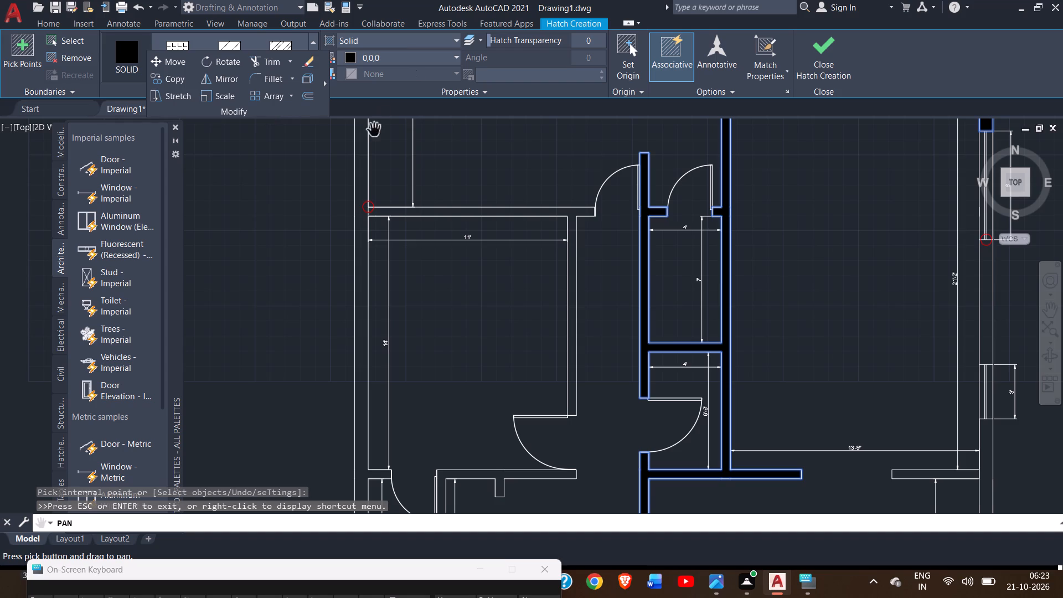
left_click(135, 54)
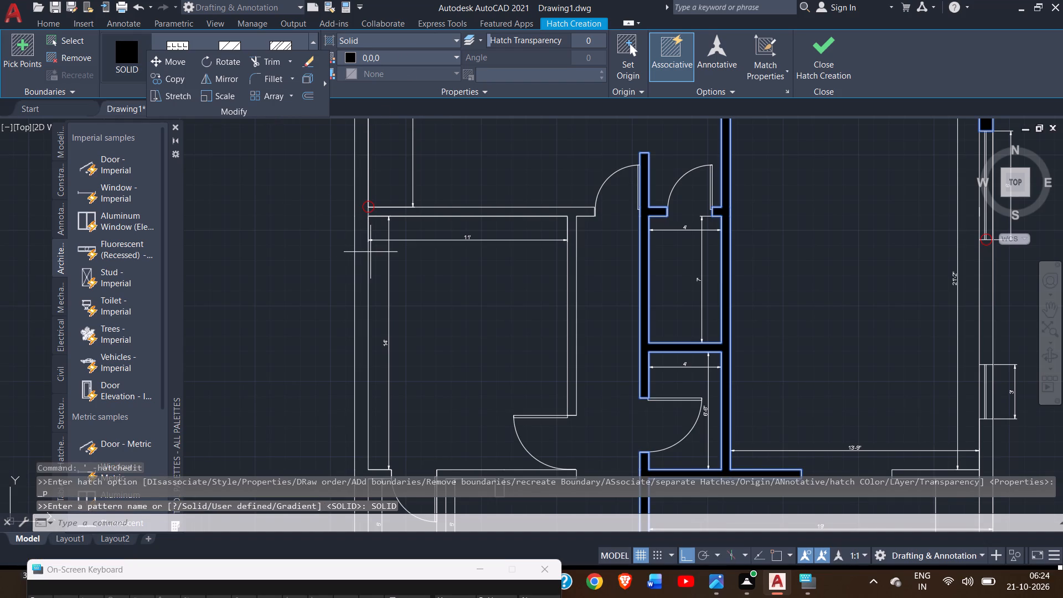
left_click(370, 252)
End the hatch and undo it, removing the black solid fill from the plan.
key("ctrl+z")
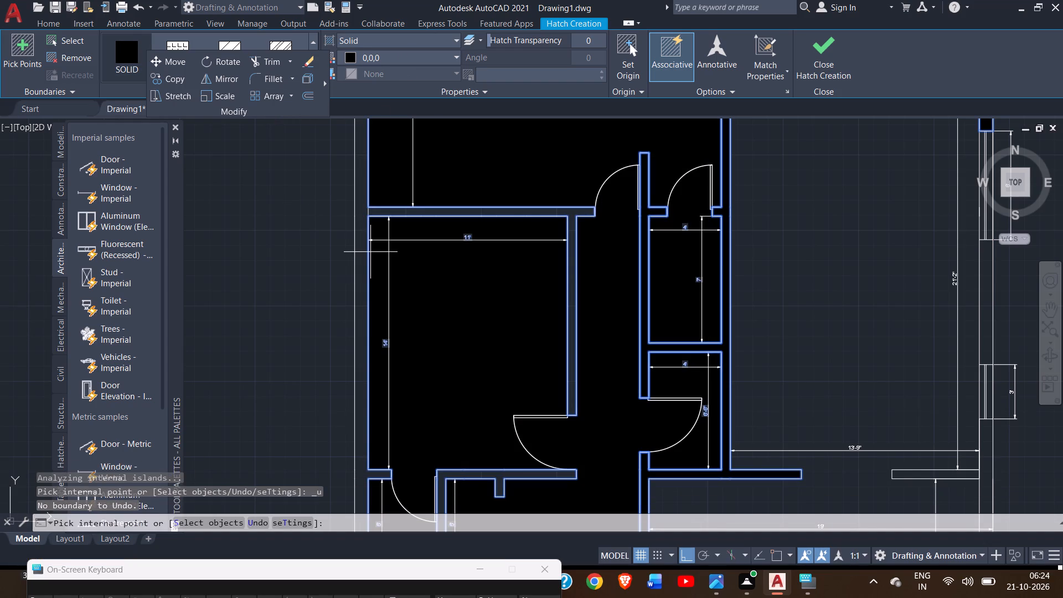
key("ctrl+z")
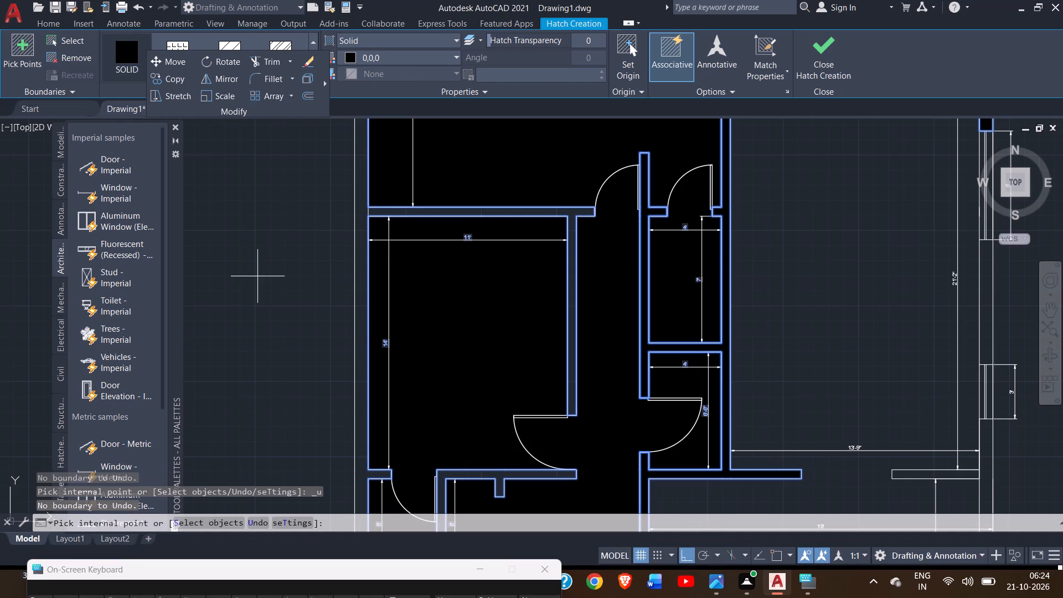
key("ctrl+z")
right_click(257, 276)
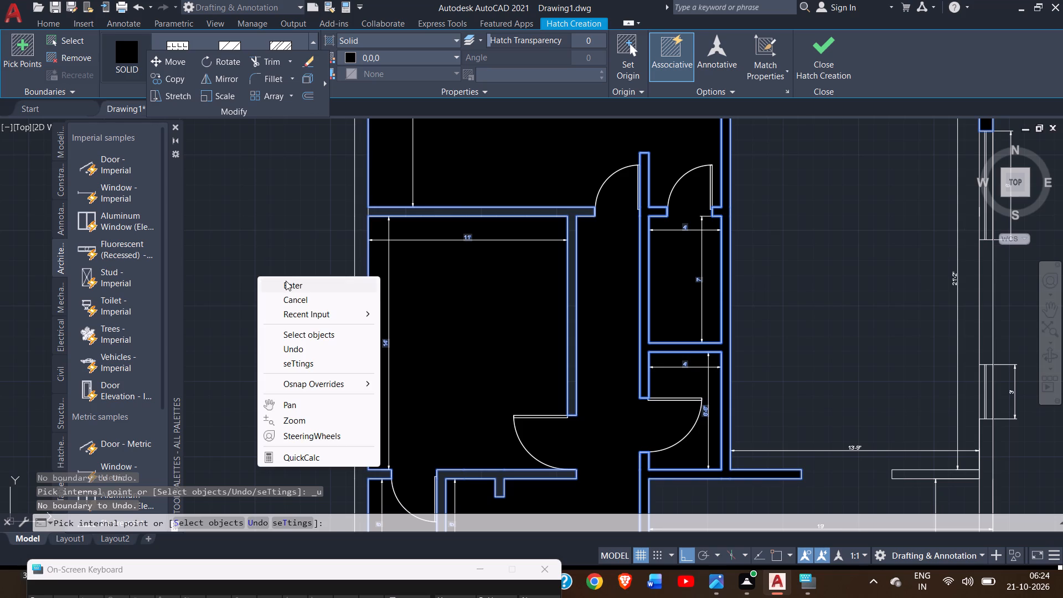
left_click(286, 281)
key("ctrl+z")
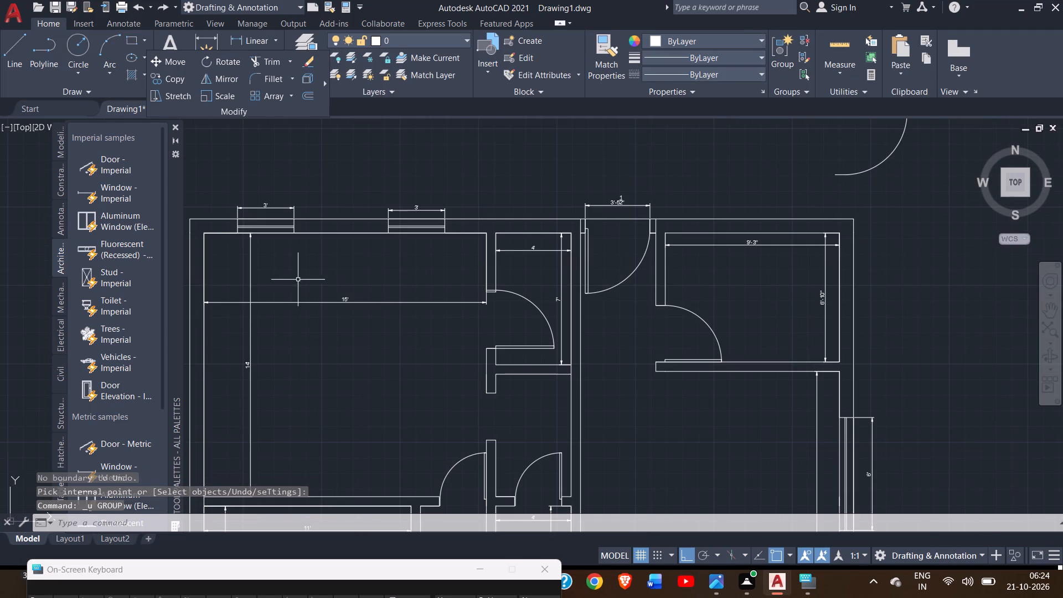
left_click(705, 228)
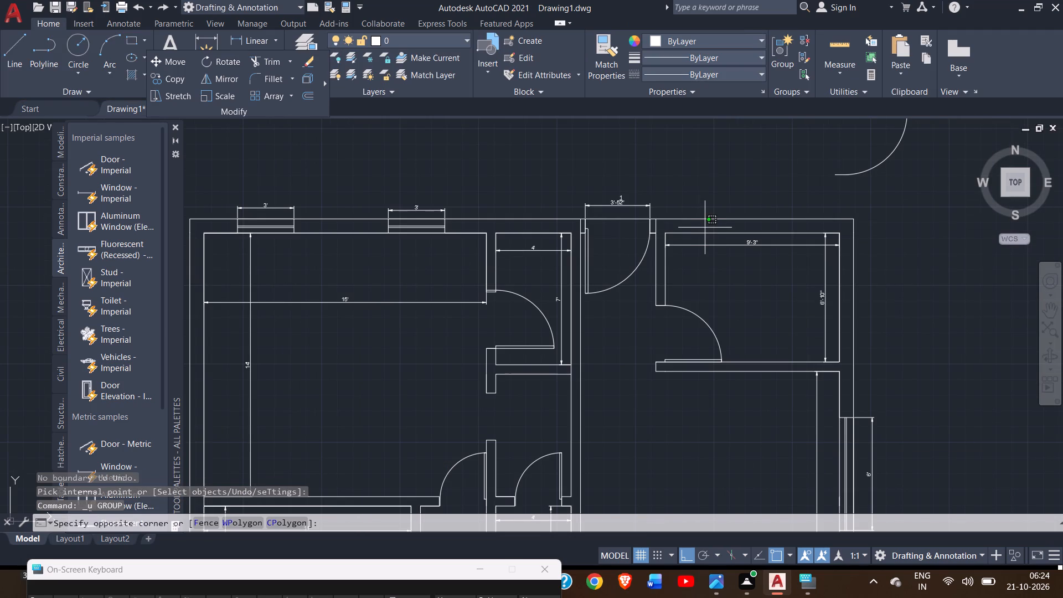
left_click(695, 210)
key("ctrl+z")
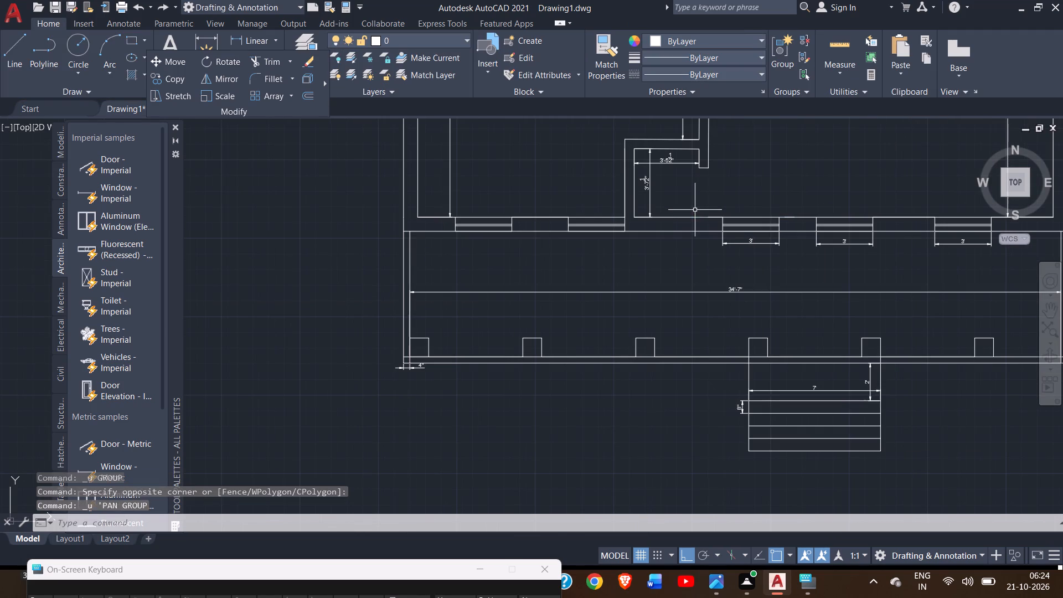
Start a new hatch with the SOLID pattern and try to fill the front exterior wall and the adjoining small closet wall.
left_click(131, 75)
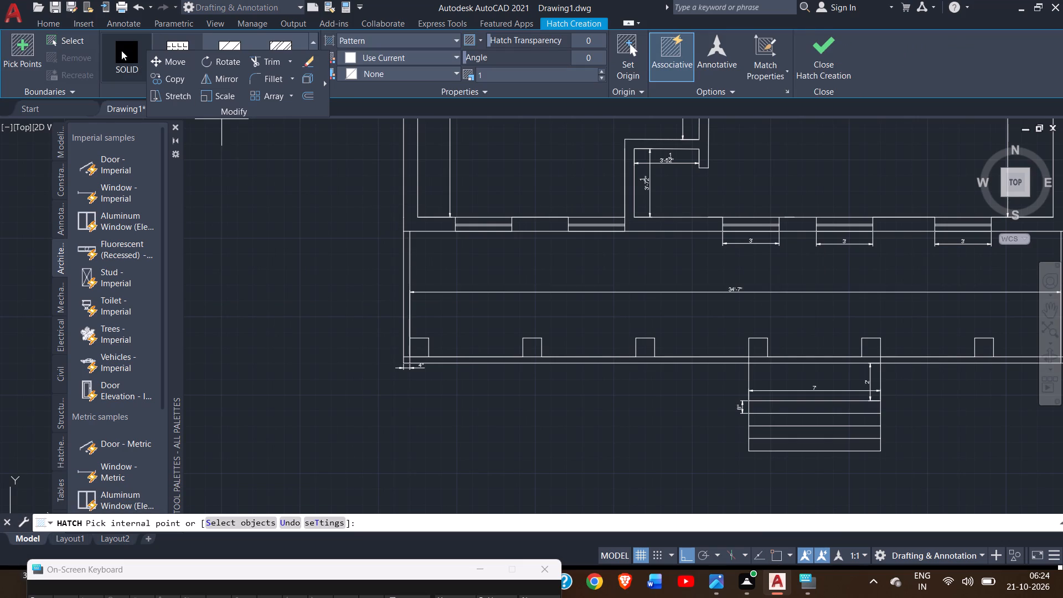
left_click(121, 50)
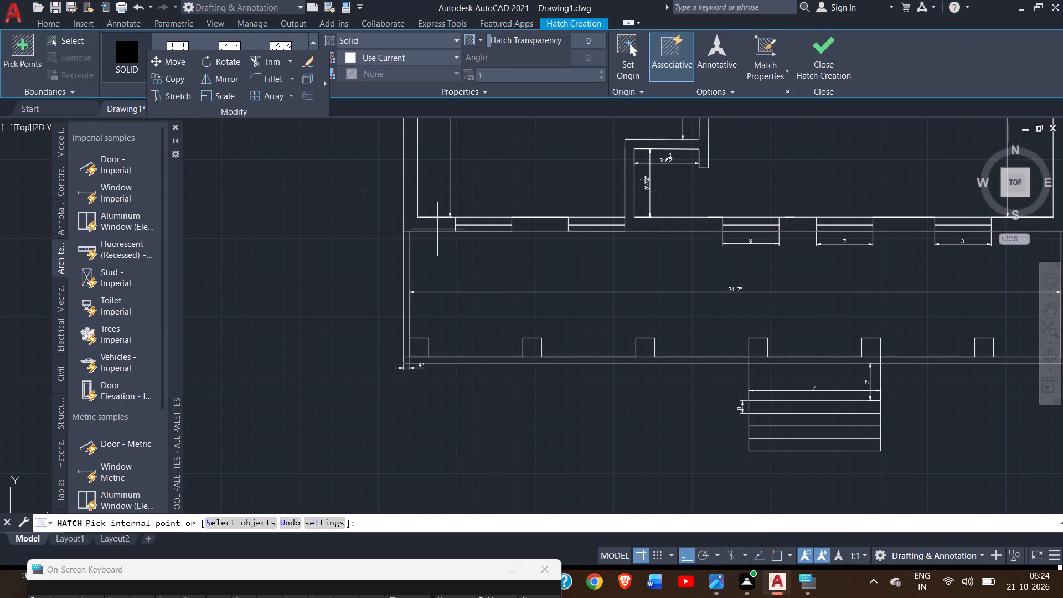
left_click(437, 229)
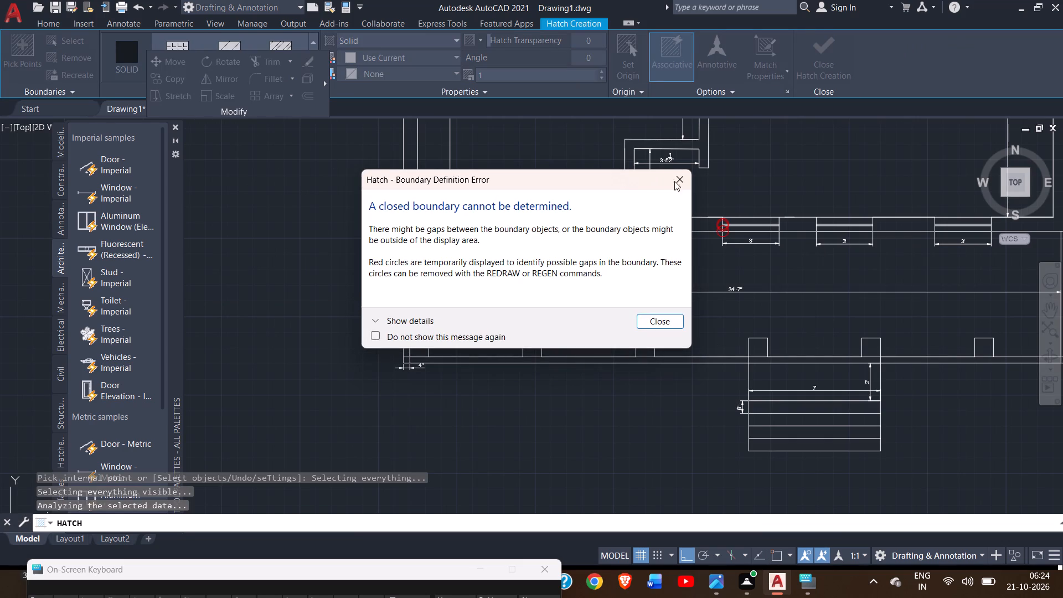
left_click(677, 183)
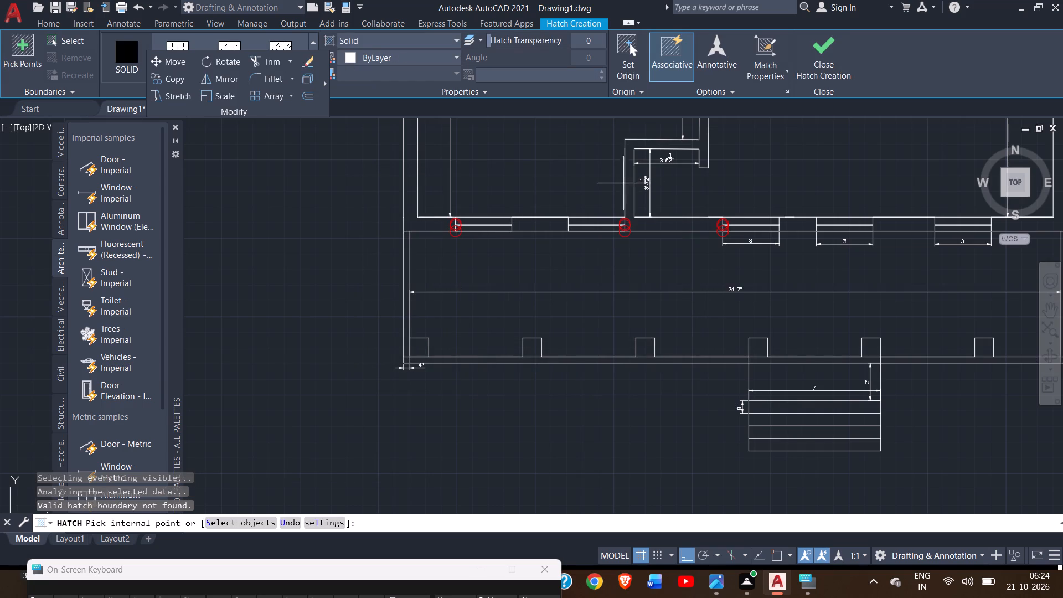
left_click(632, 184)
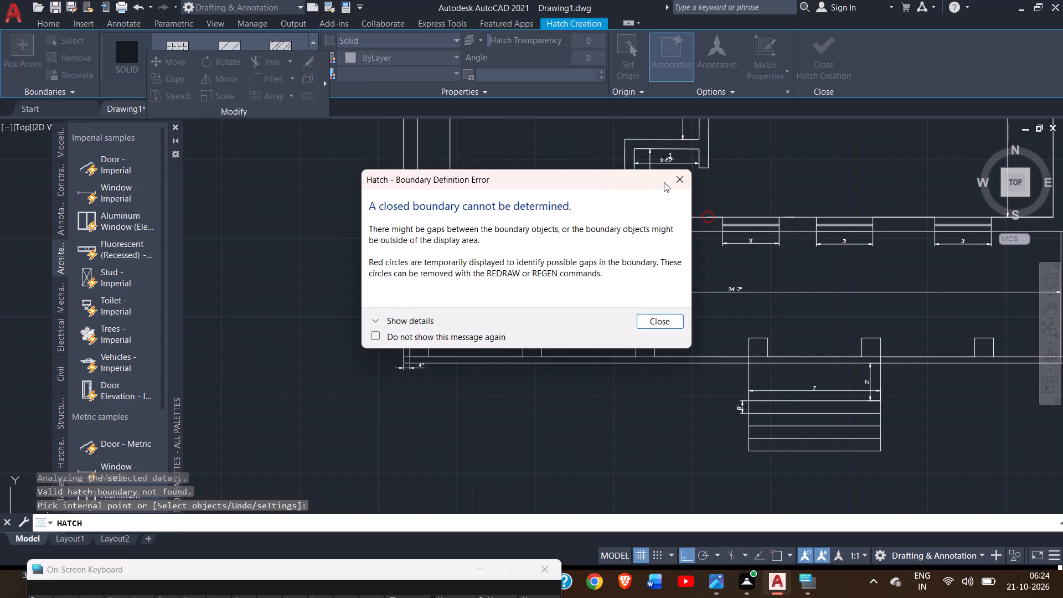
left_click(683, 178)
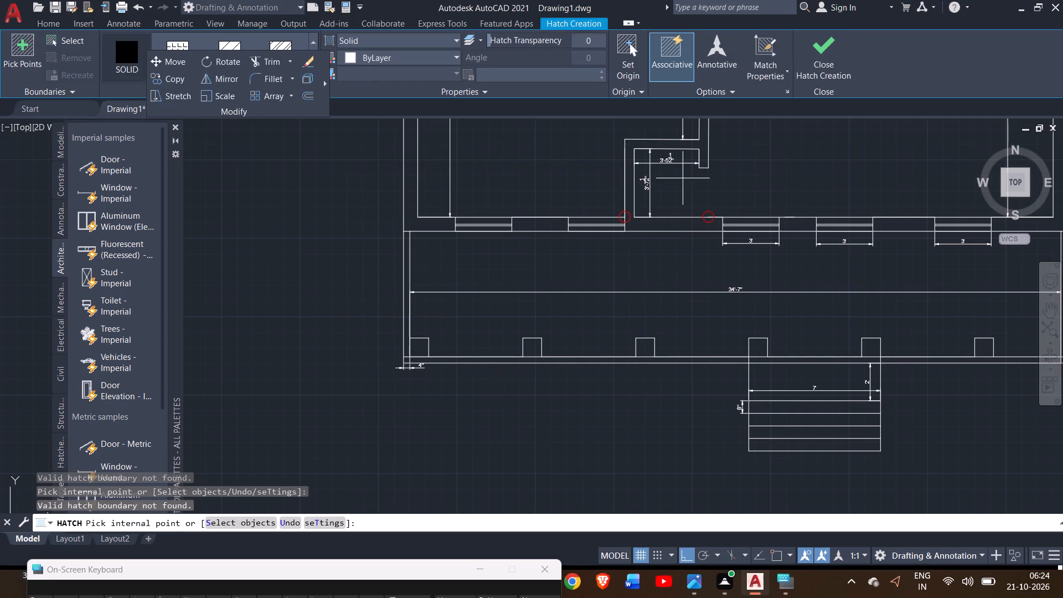
left_click(647, 221)
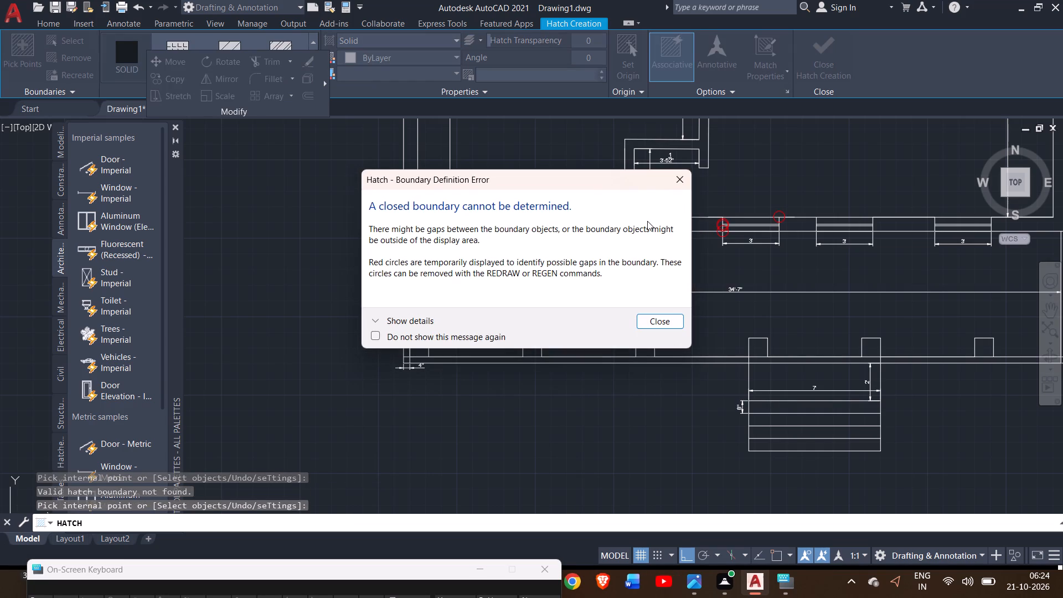
left_click(676, 179)
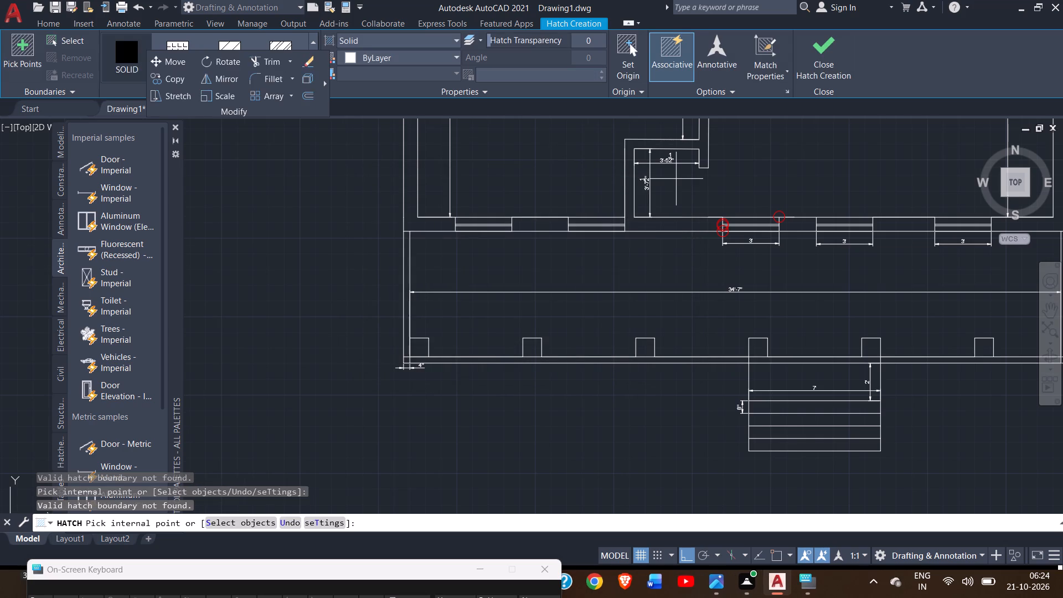
Examine the floor plan's walls from the front porch through to the rear rooms.
scroll(676, 179, "down", 2, "ctrl")
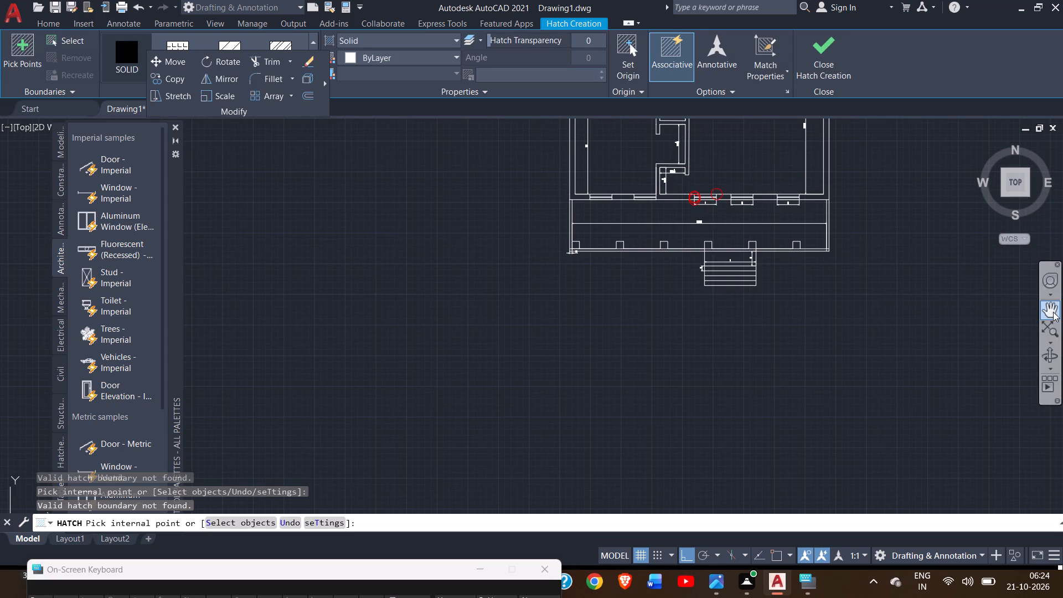
left_click(1052, 309)
left_click_drag(898, 190, 701, 299)
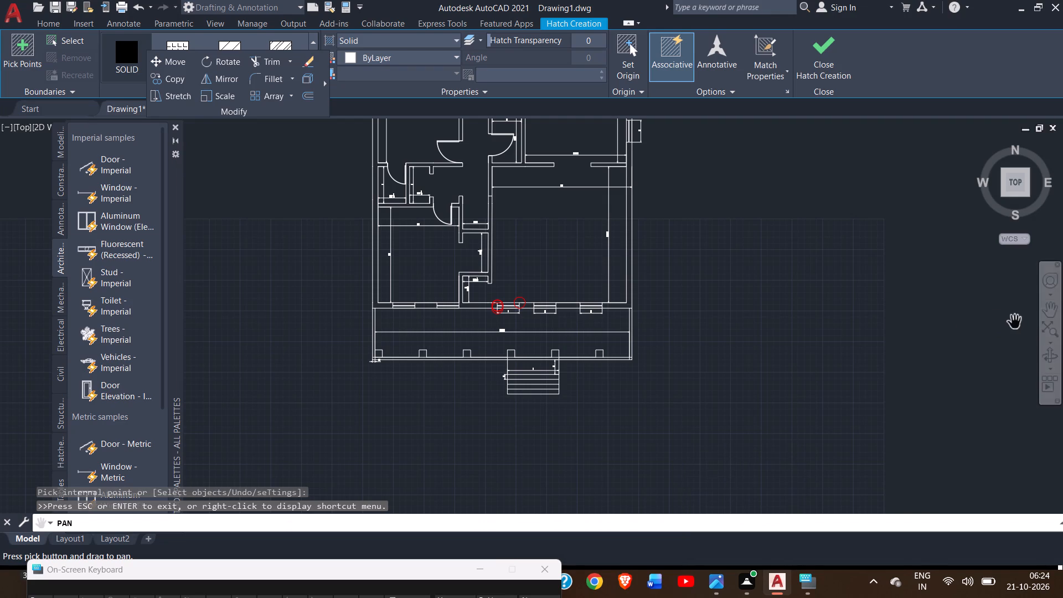
left_click(907, 337)
right_click(907, 337)
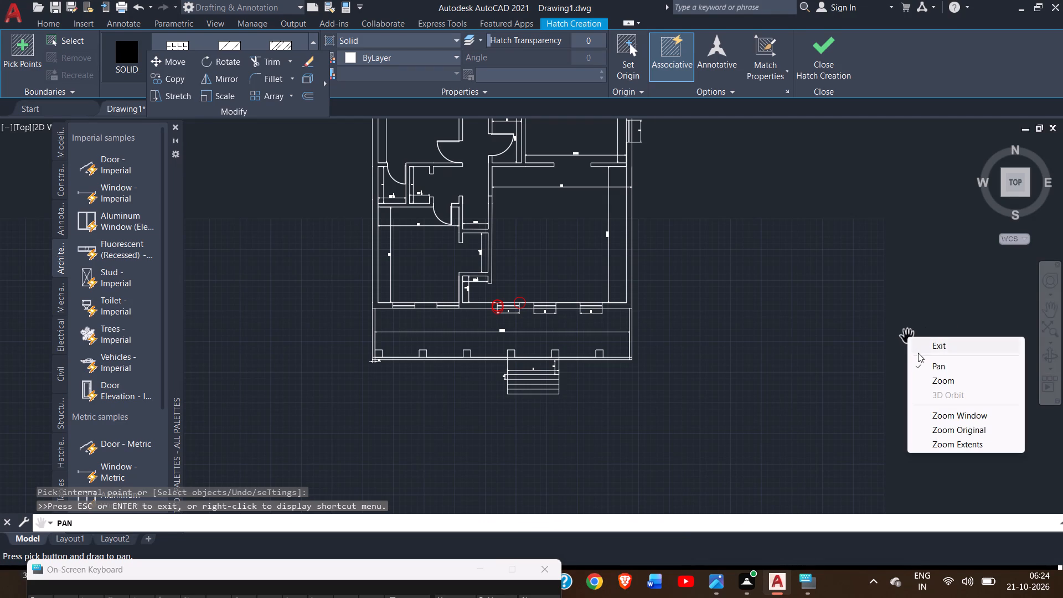
left_click(919, 353)
left_click(968, 347)
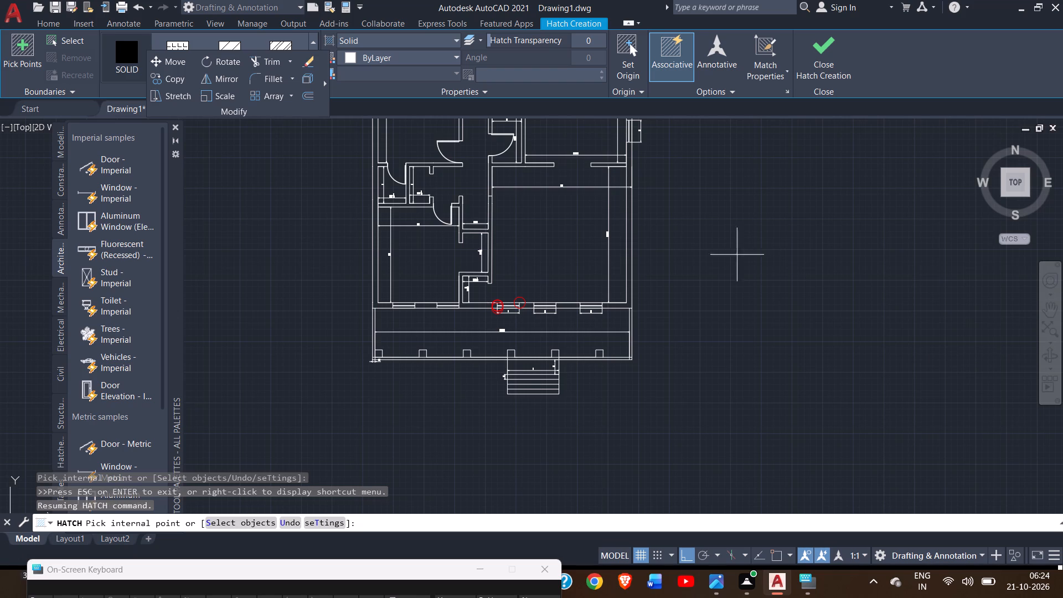
left_click(1045, 303)
left_click_drag(828, 224, 809, 329)
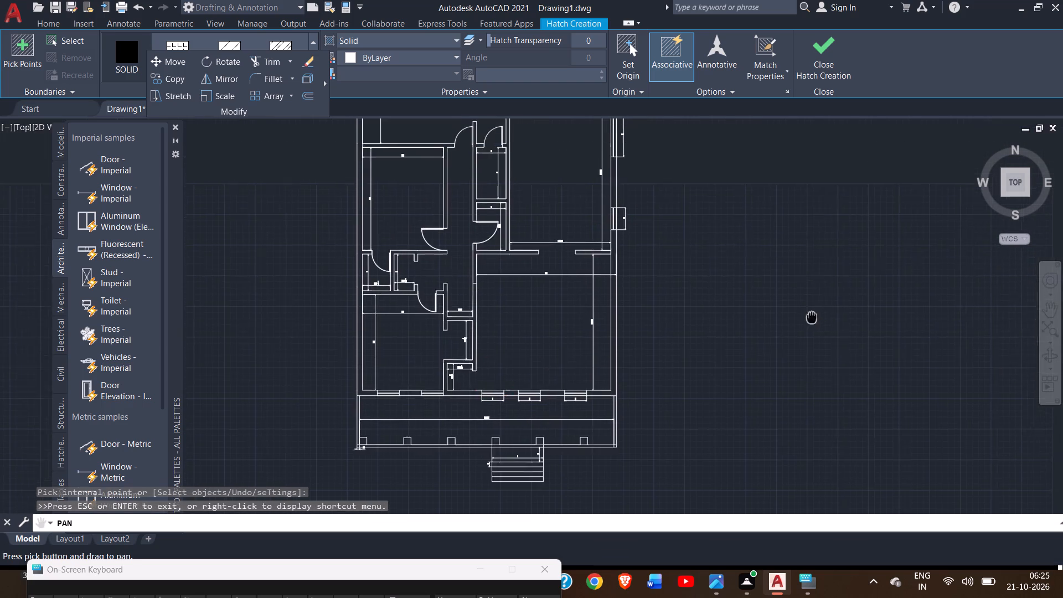
left_click_drag(809, 329, 793, 413)
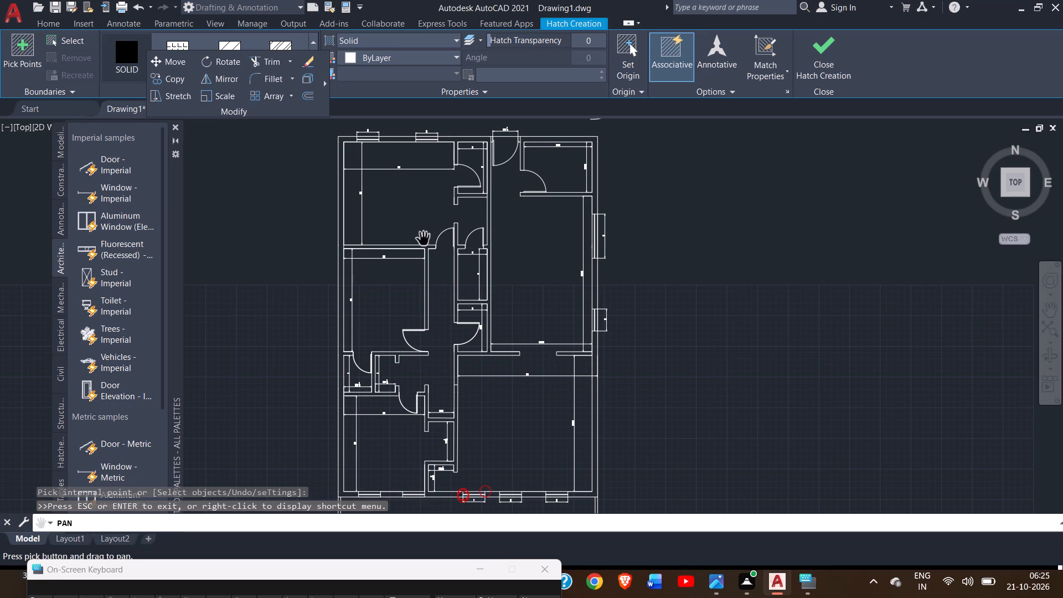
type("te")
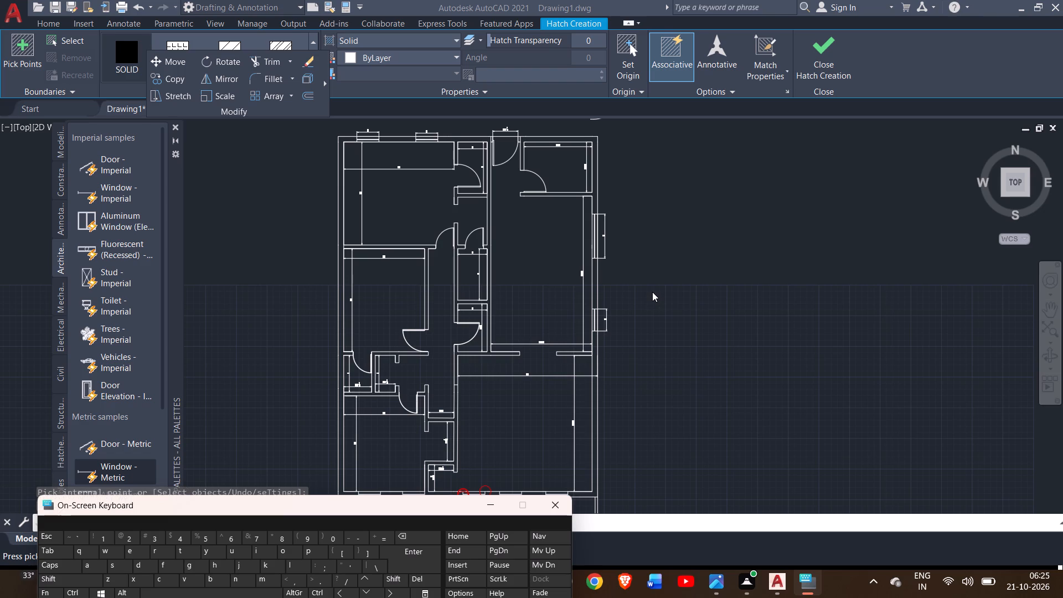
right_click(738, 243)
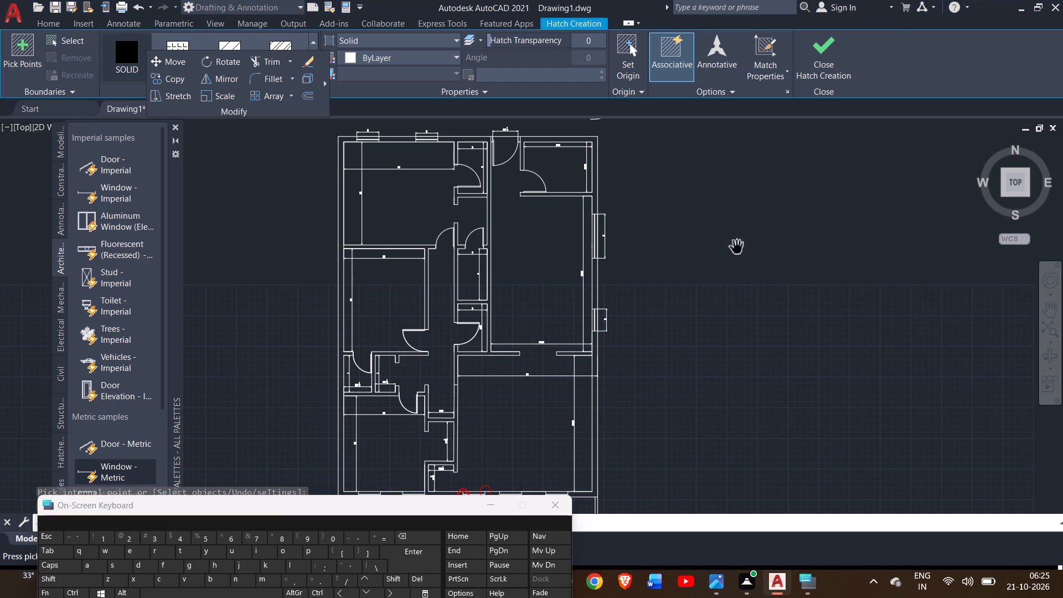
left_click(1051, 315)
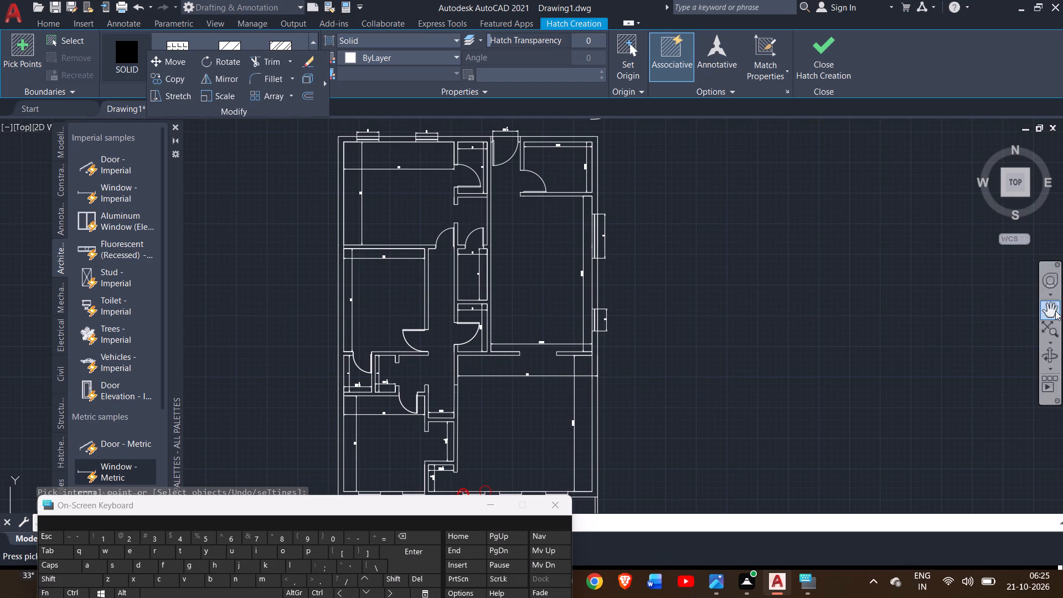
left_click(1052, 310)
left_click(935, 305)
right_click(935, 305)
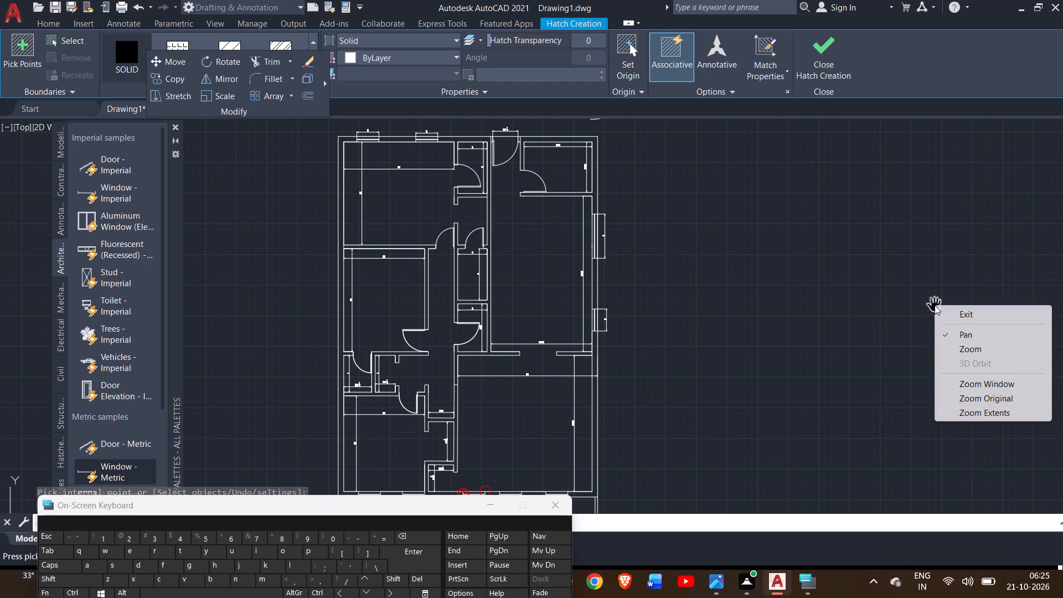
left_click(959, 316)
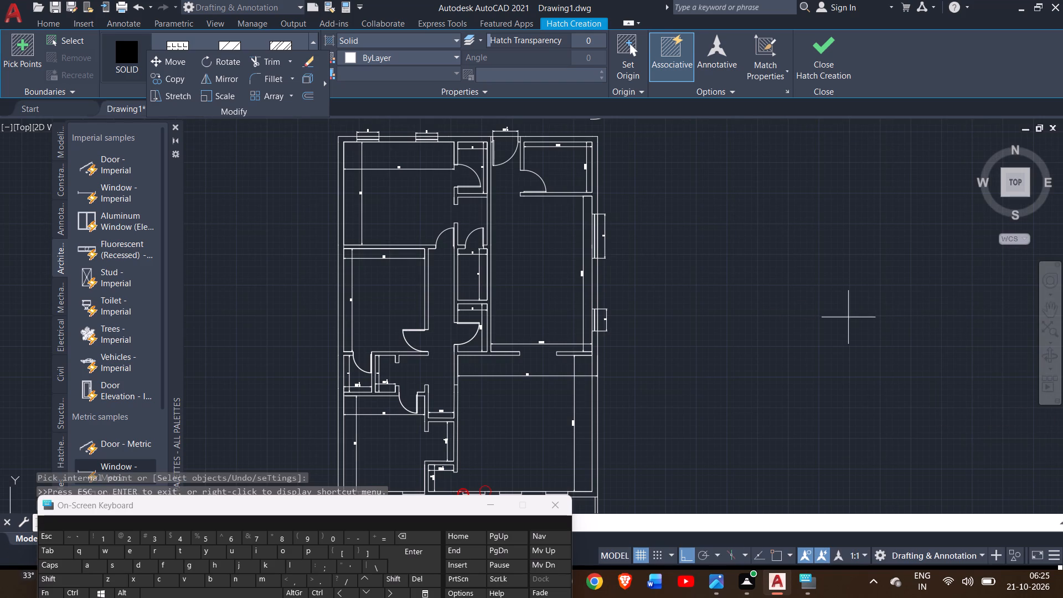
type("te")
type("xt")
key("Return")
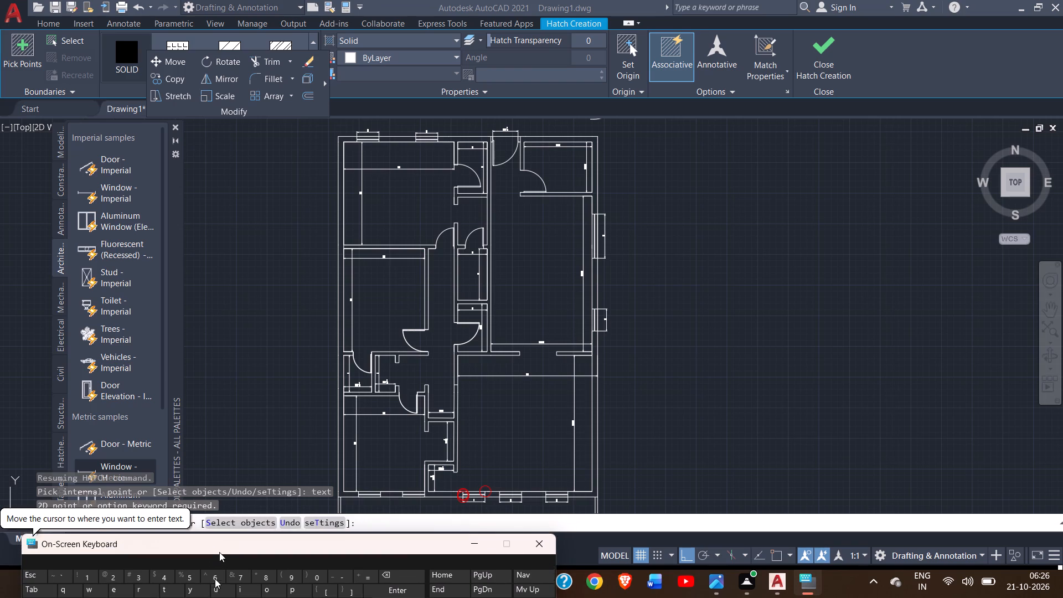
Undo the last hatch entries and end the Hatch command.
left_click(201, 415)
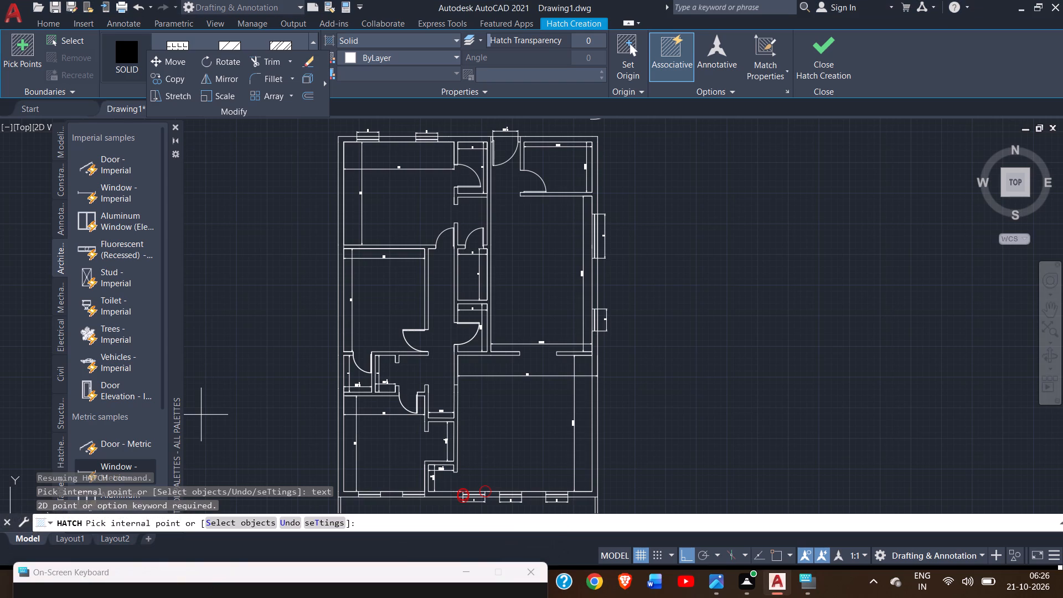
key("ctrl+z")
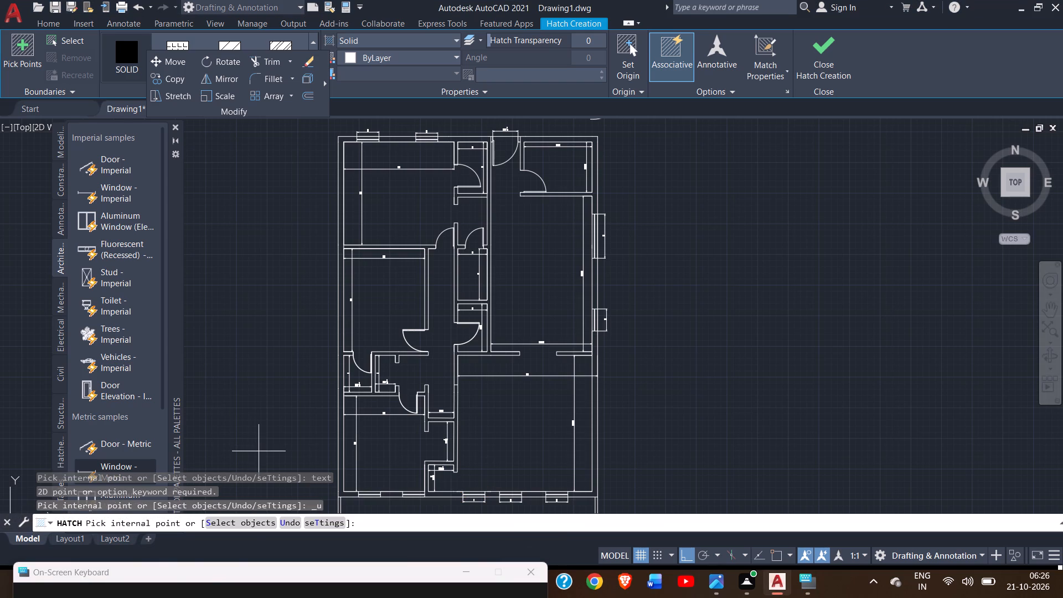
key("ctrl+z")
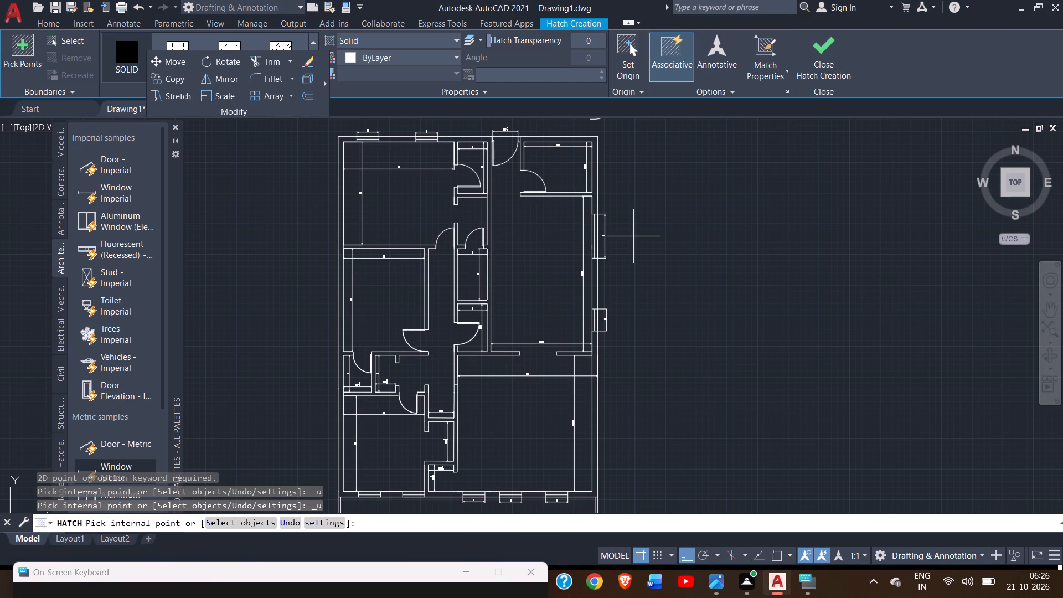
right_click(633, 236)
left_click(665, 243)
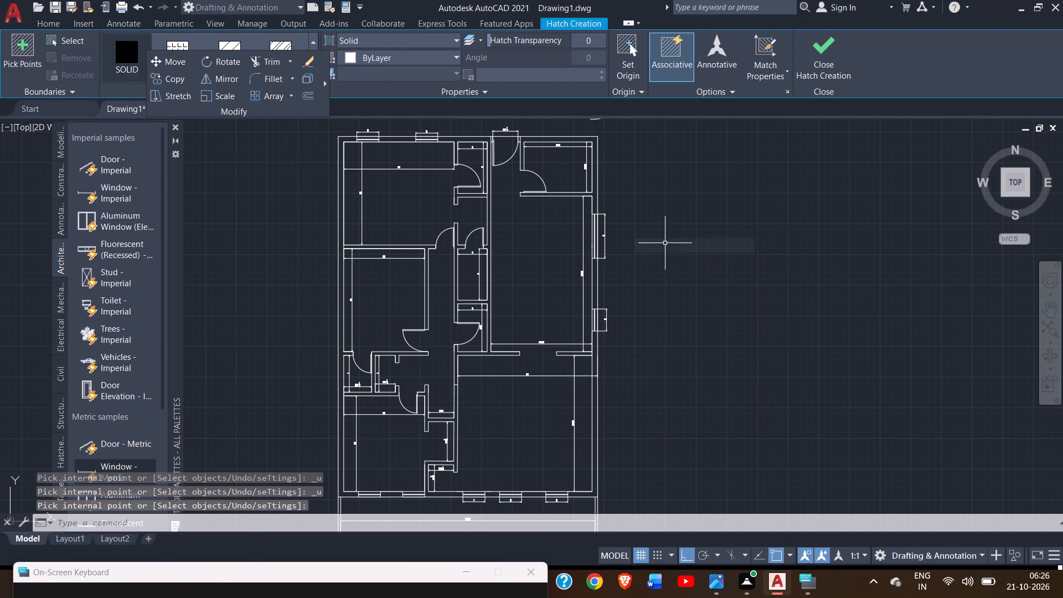
Label the 15' by 14' room BED ROOM 01 with single-line text, height 6" and rotation 0.
key("t")
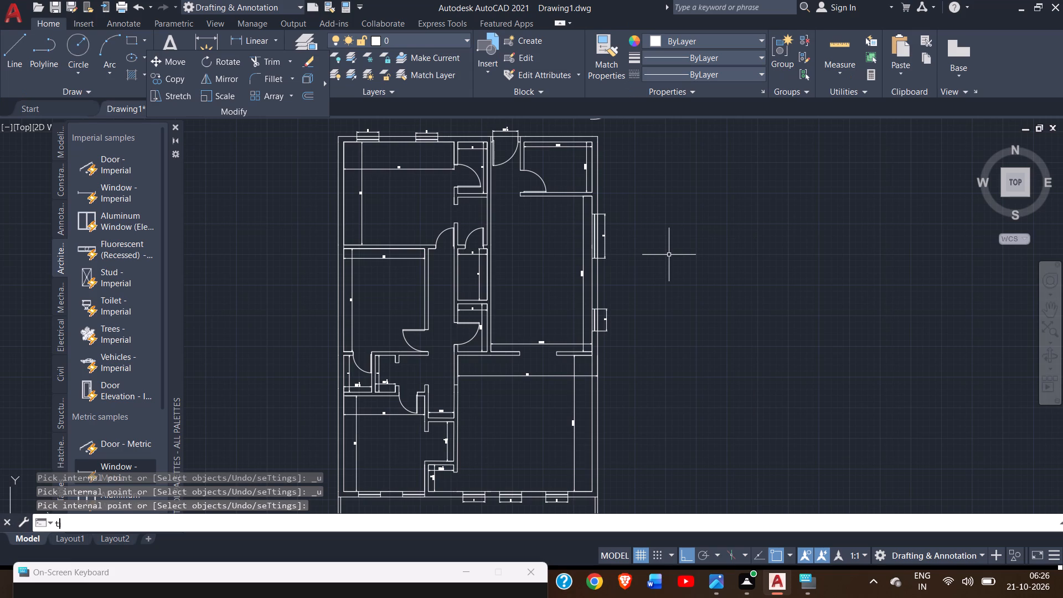
type("ext")
key("Return")
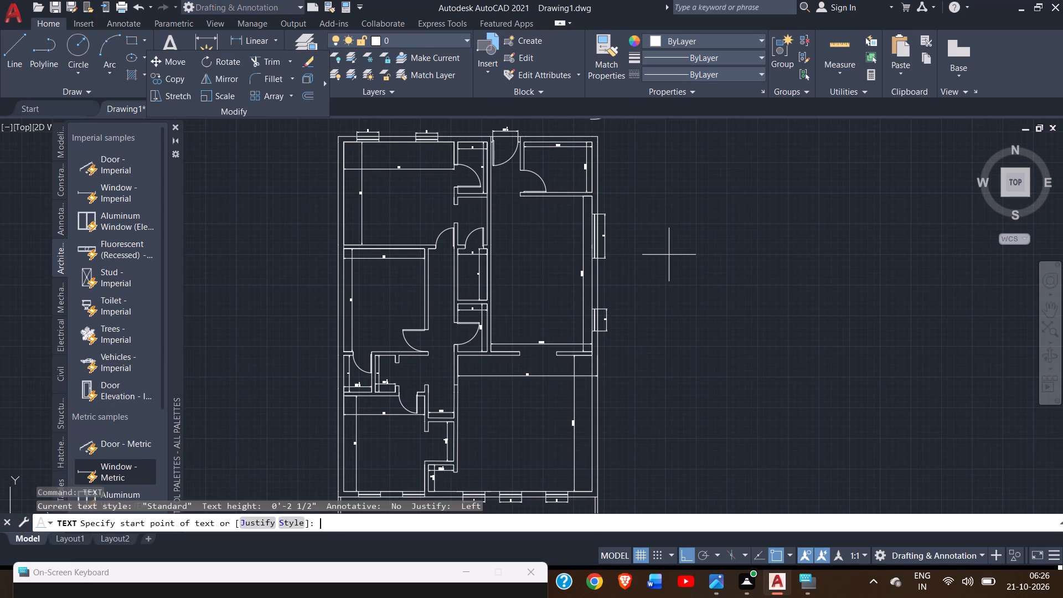
left_click(384, 207)
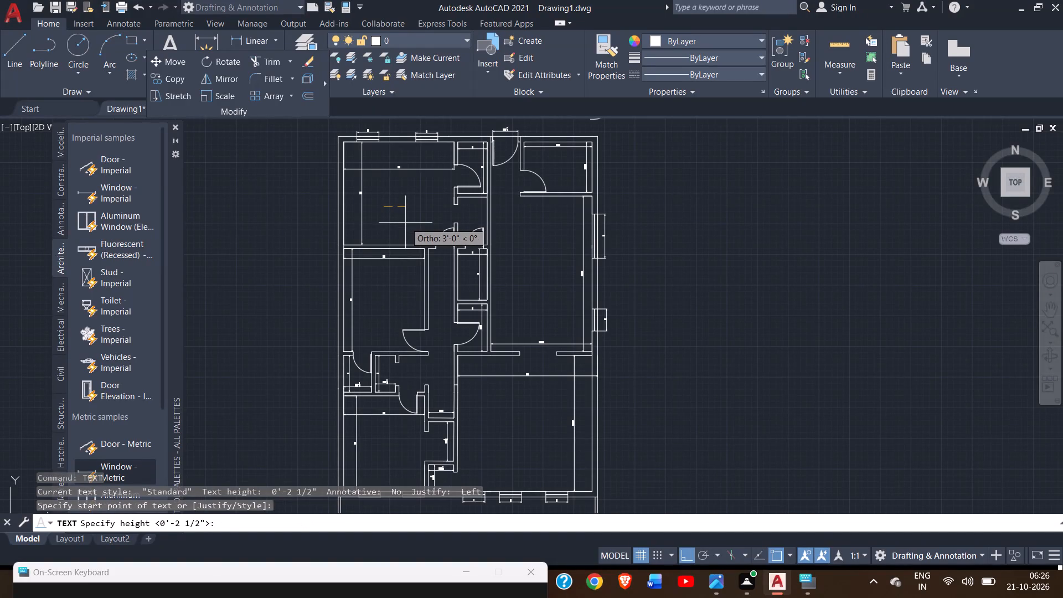
key("6")
key("shift+quotedbl")
key("Return")
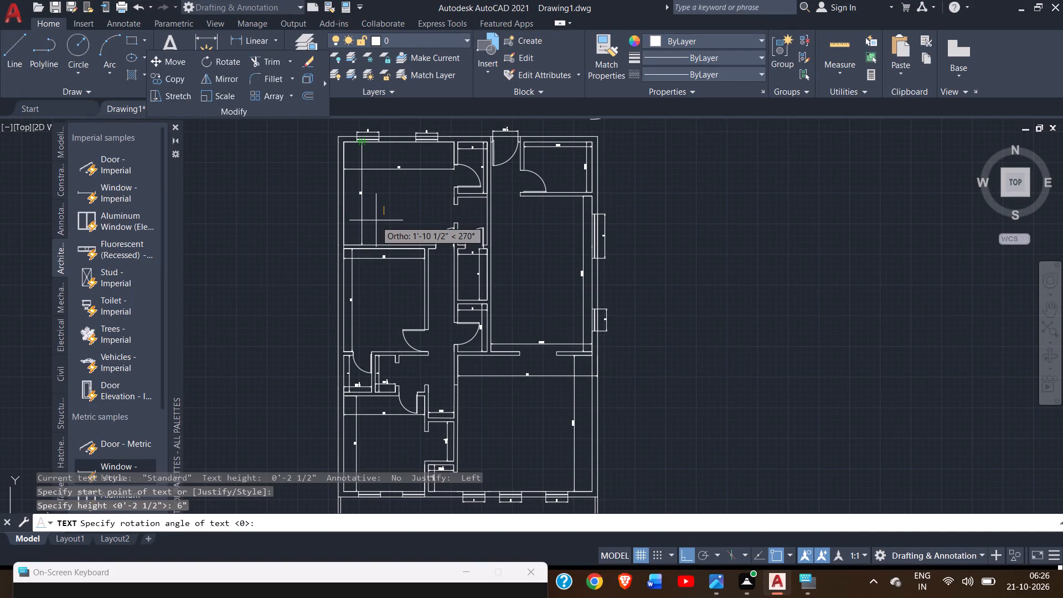
key("0")
key("Return")
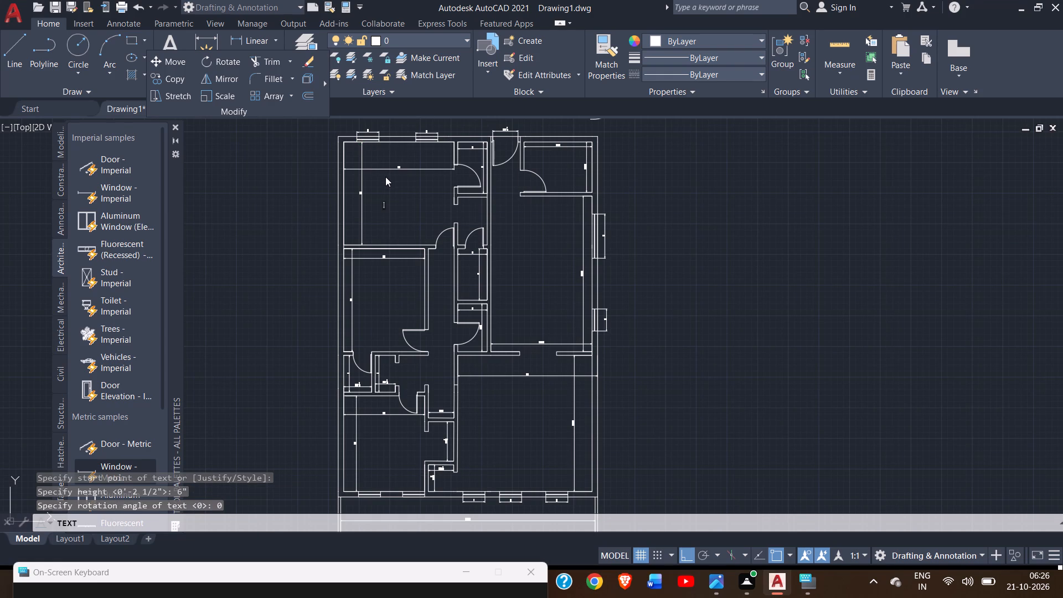
scroll(385, 177, "up", 3, "ctrl")
left_click(311, 279)
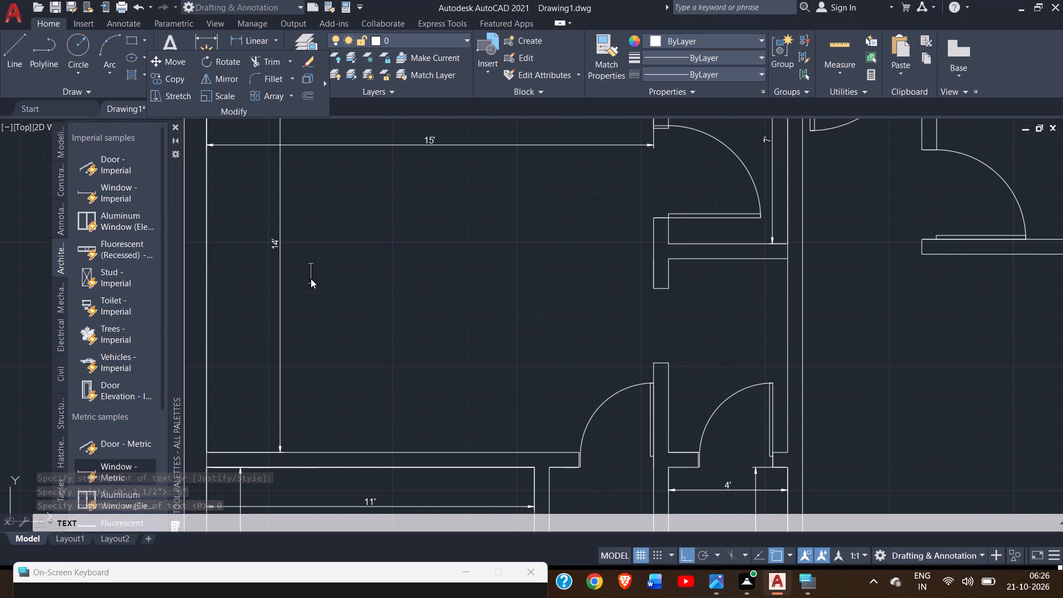
left_click_drag(311, 279, 309, 252)
key("b")
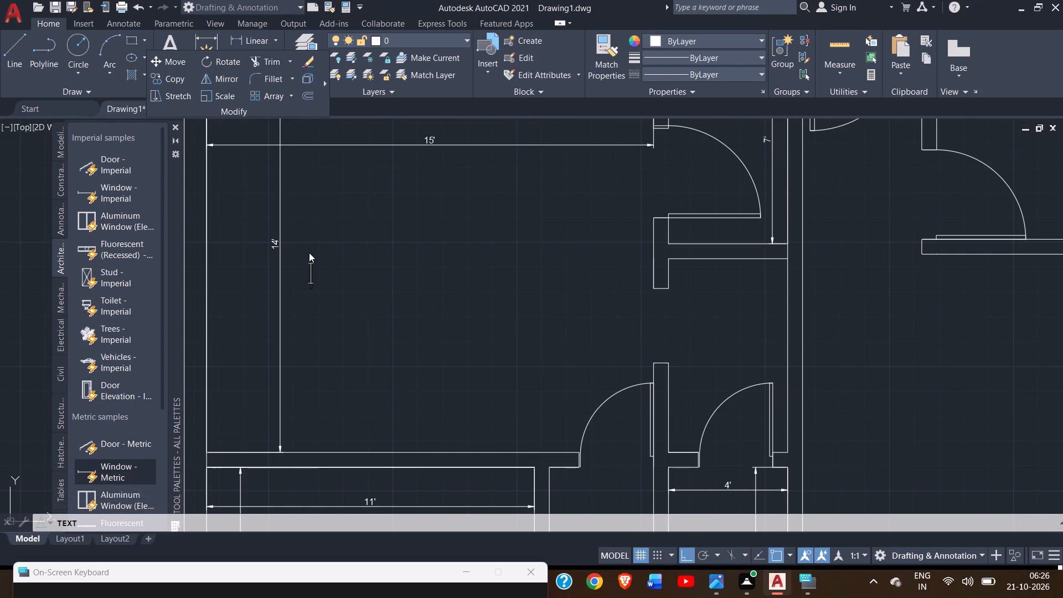
type("ed")
key("BackSpace")
key("BackSpace")
type("BED")
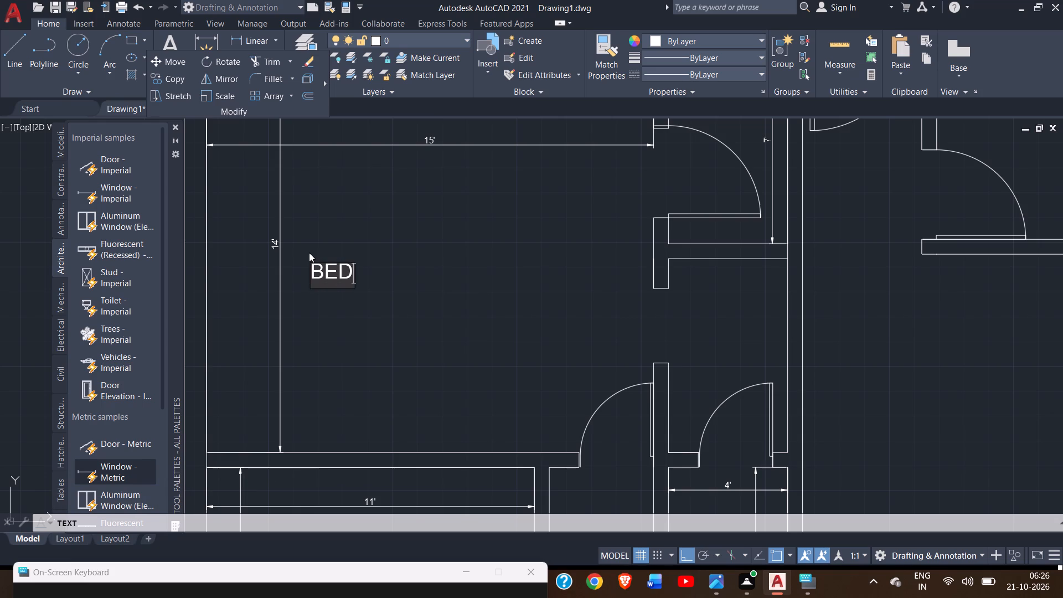
key("space")
type("R")
type("OOM")
key("space")
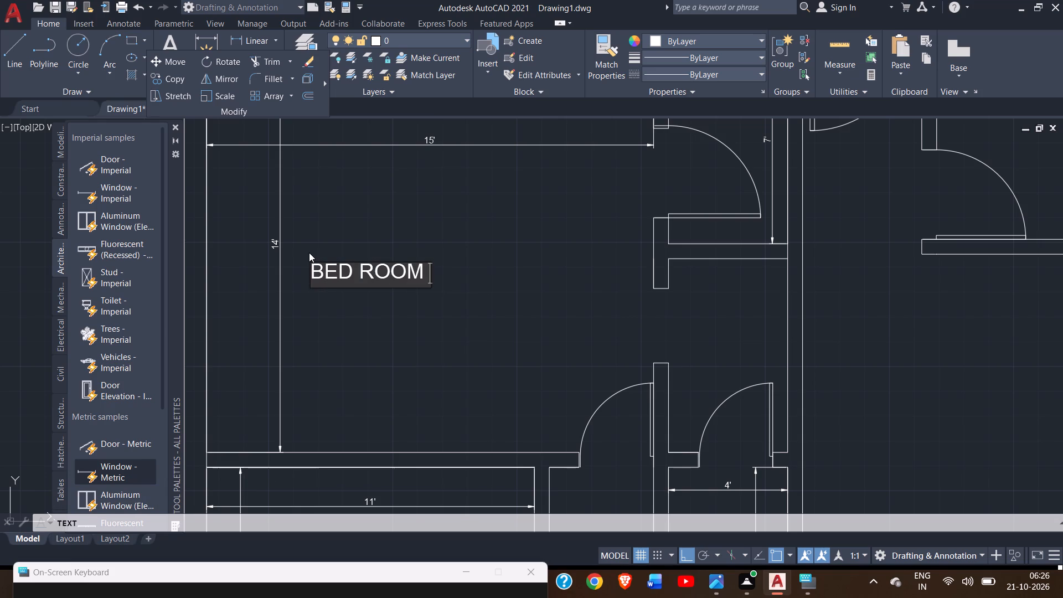
type("01")
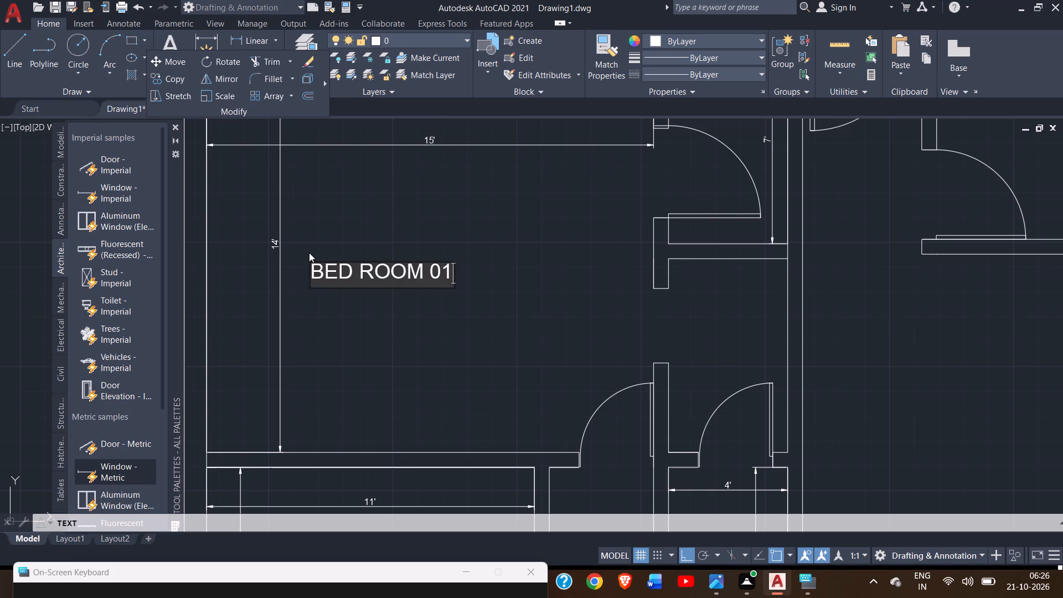
Add the room size 15' X14' as a second line under the BED ROOM 01 label.
key("Return")
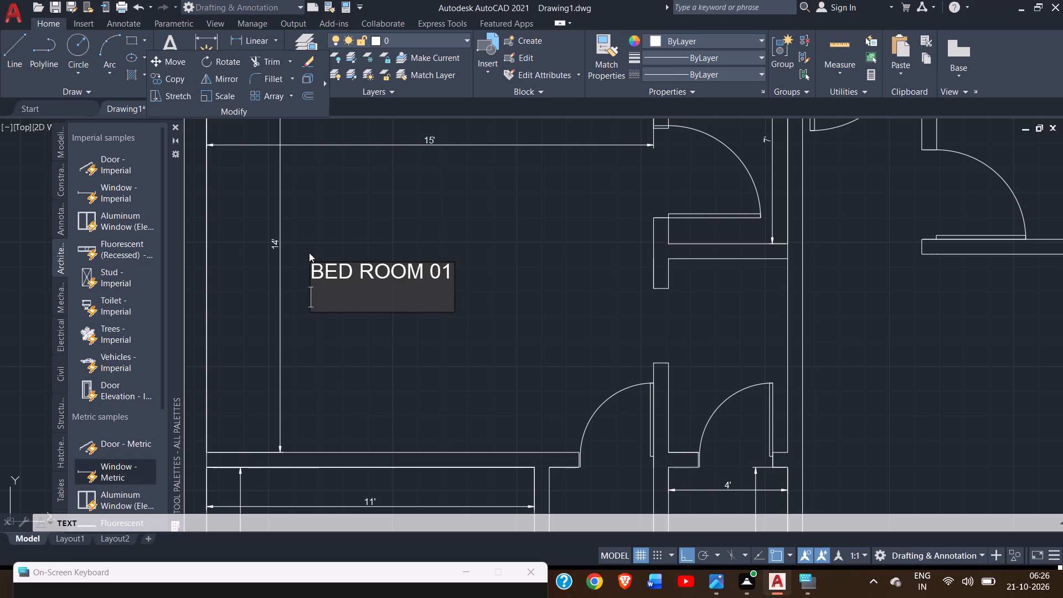
type("15' X")
type("14'")
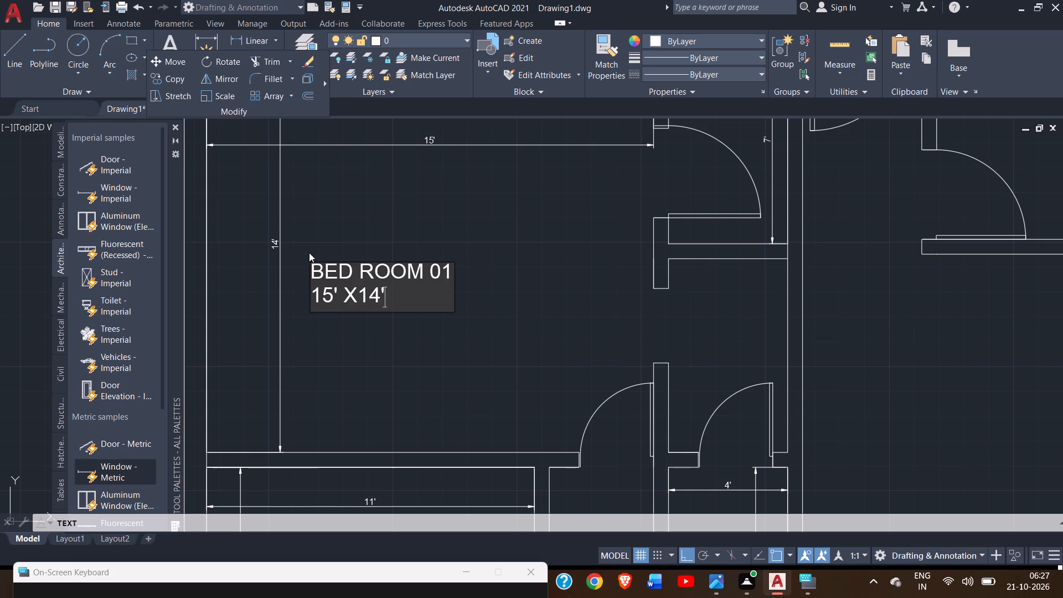
scroll(394, 265, "down", 2, "ctrl")
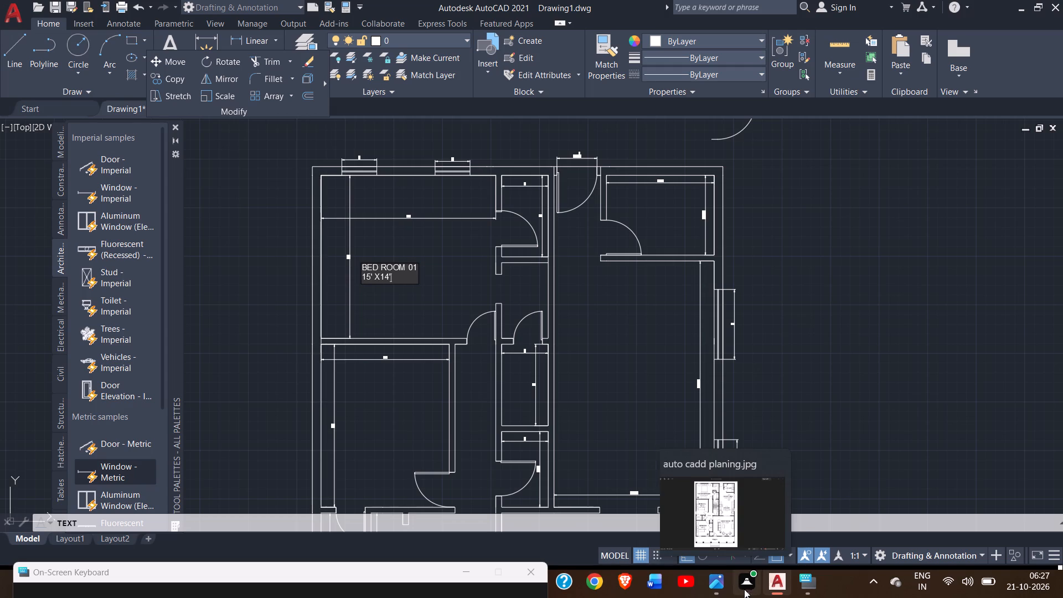
left_click(825, 410)
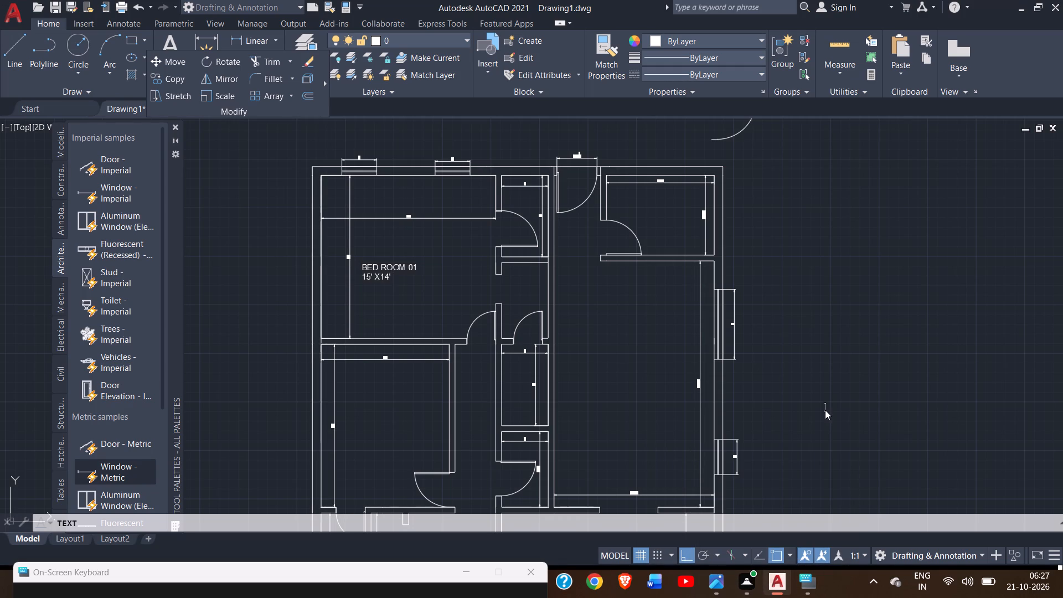
Label the adjoining room with the 11' width dimension BED ROOM 02, continuing the same text command.
left_click(351, 405)
type("BED")
key("space")
type("ROOM")
key("space")
type("02")
Add the room size 11' X14' as a second line under the BED ROOM 02 label.
key("Return")
scroll(351, 405, "up", 2, "ctrl")
scroll(351, 405, "down", 1, "ctrl")
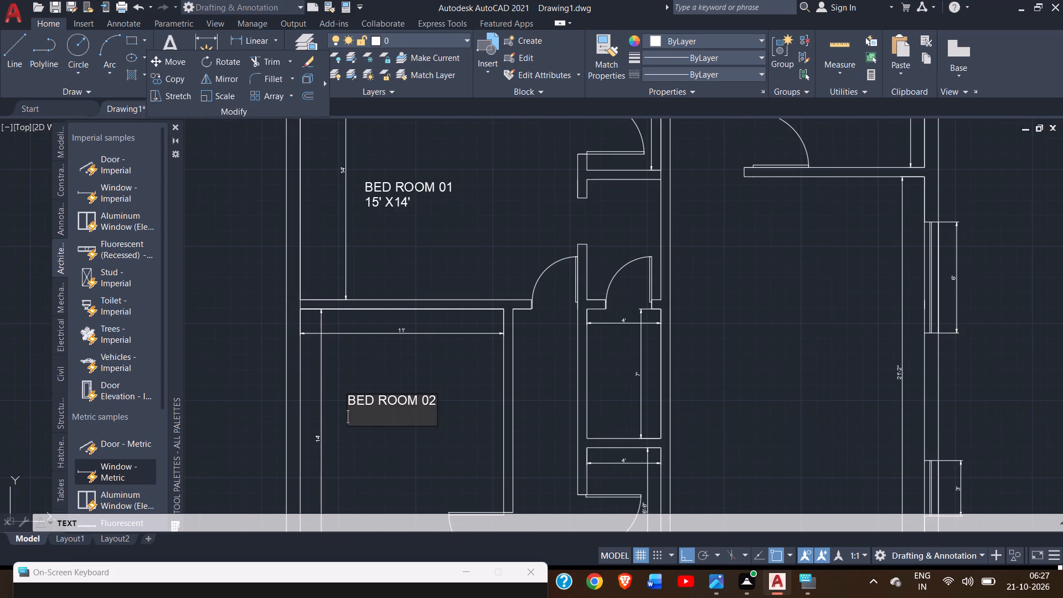
key("space")
type("11'")
key("space")
type("X")
type("14")
key("apostrophe")
scroll(351, 405, "down", 2, "ctrl")
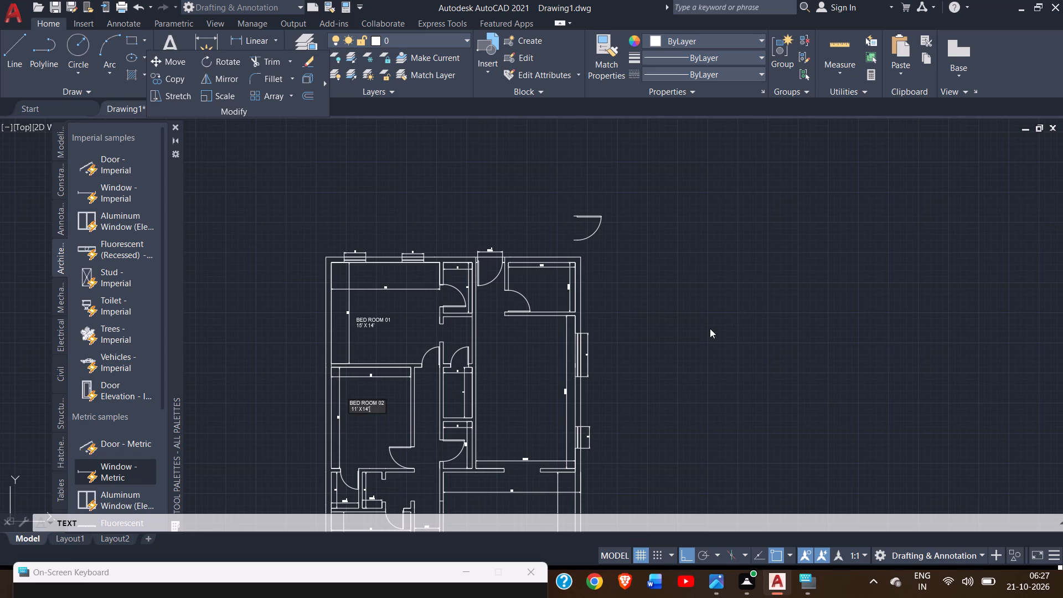
right_click(668, 356)
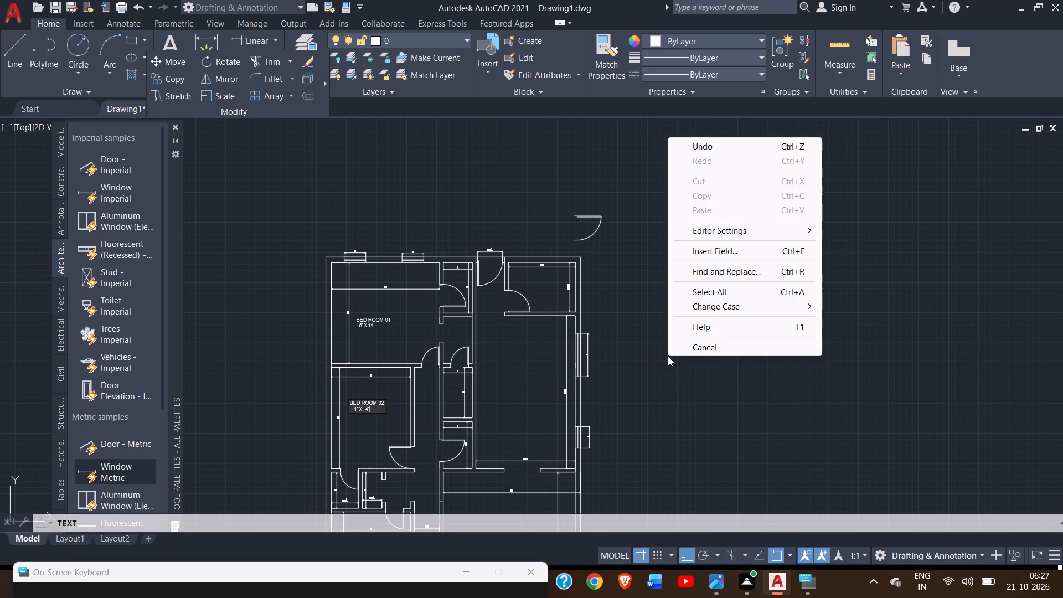
left_click(643, 382)
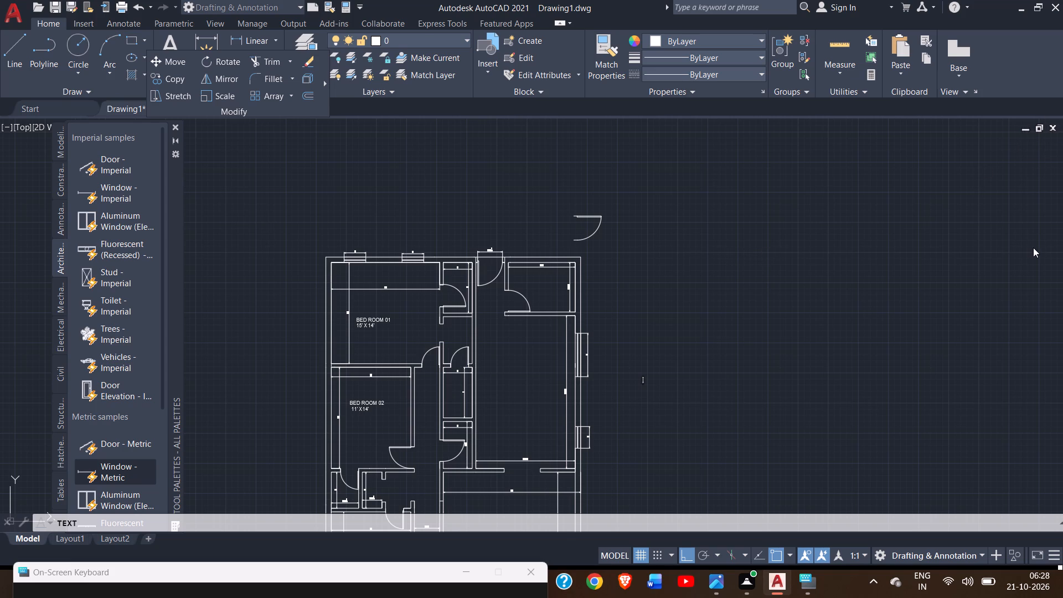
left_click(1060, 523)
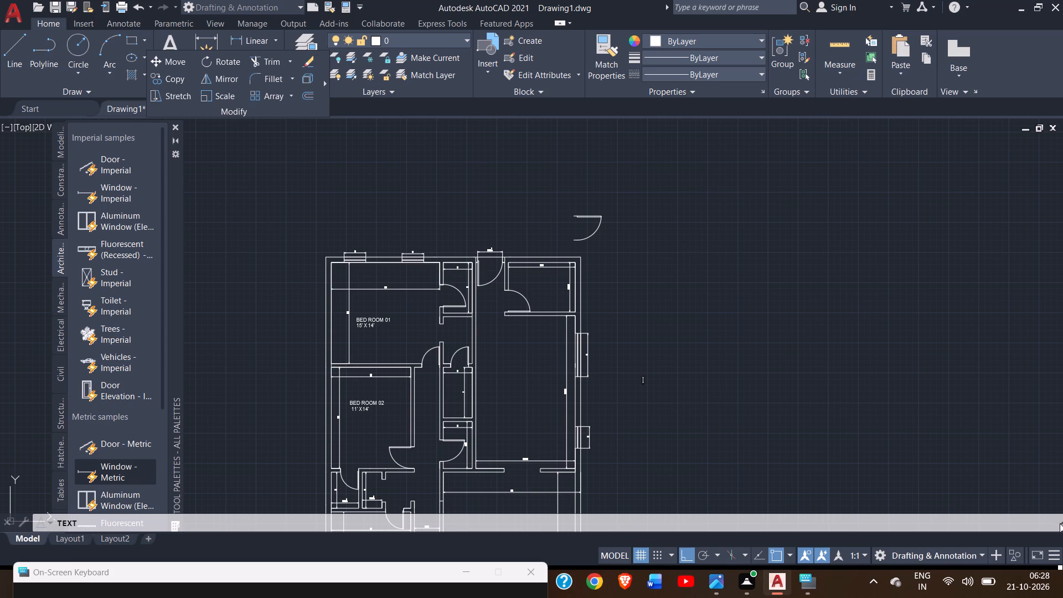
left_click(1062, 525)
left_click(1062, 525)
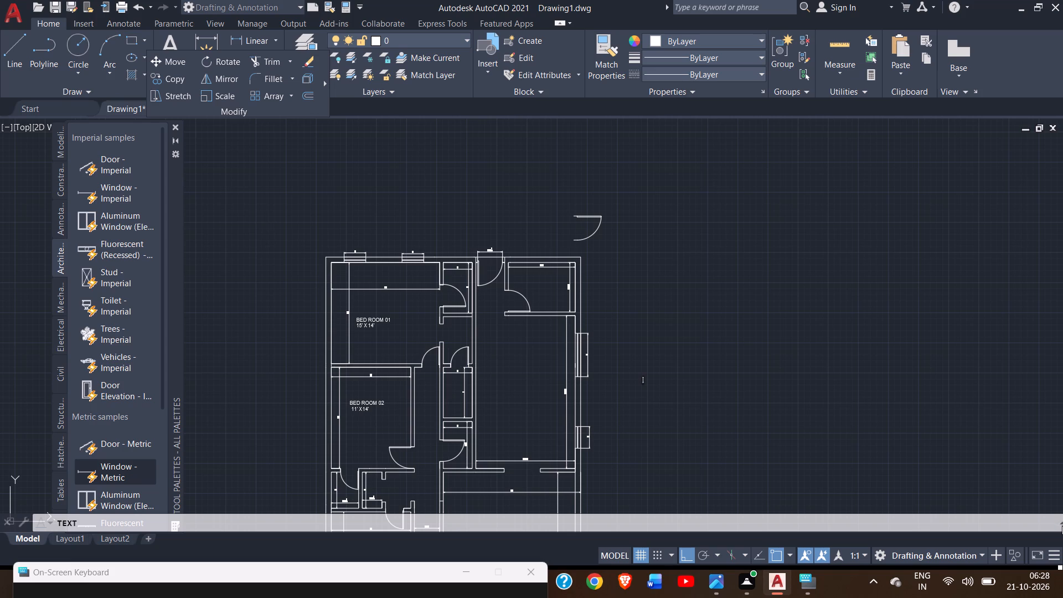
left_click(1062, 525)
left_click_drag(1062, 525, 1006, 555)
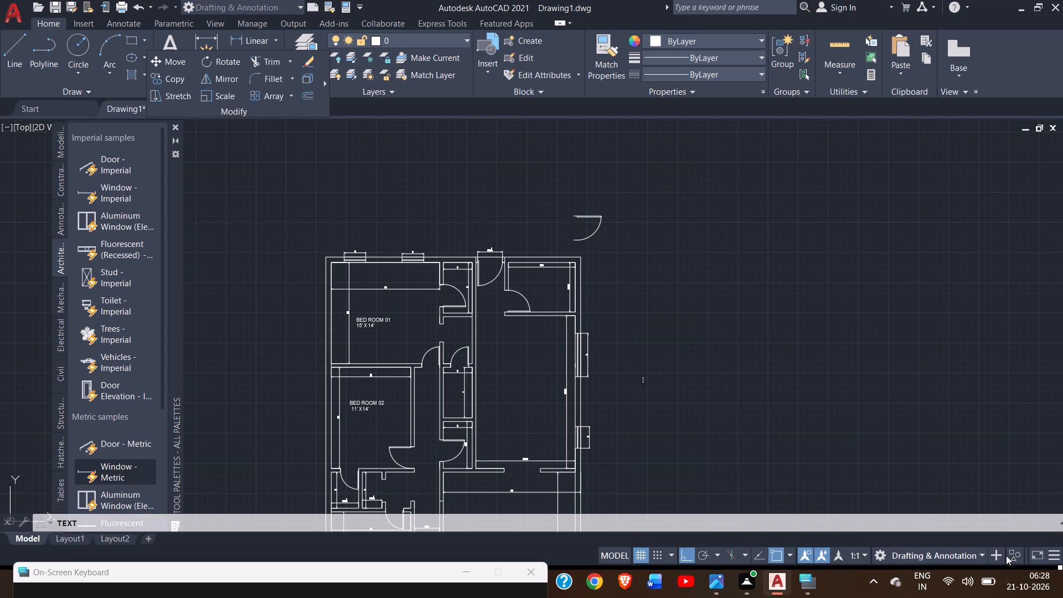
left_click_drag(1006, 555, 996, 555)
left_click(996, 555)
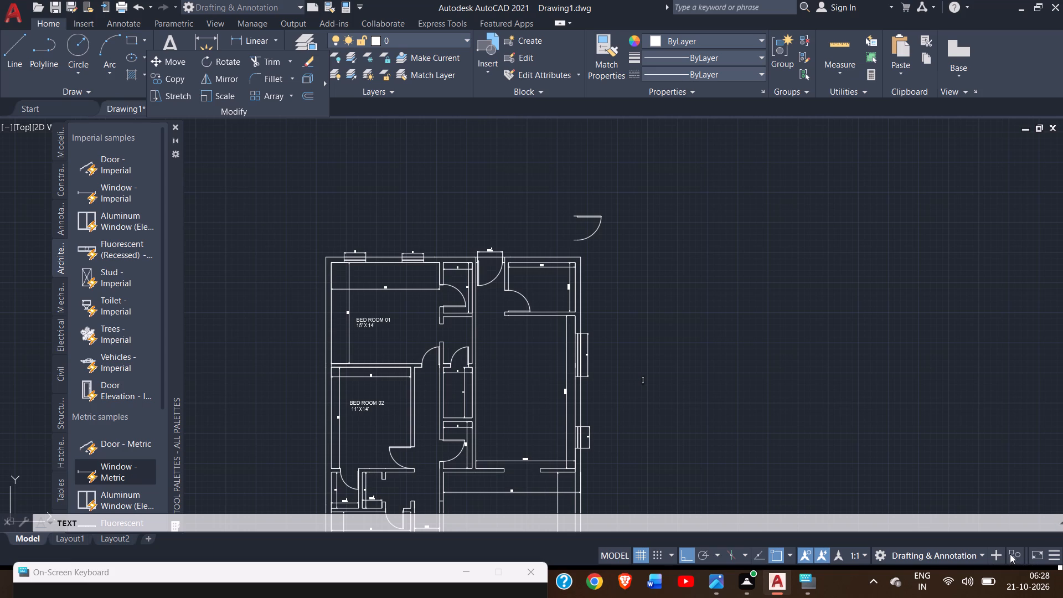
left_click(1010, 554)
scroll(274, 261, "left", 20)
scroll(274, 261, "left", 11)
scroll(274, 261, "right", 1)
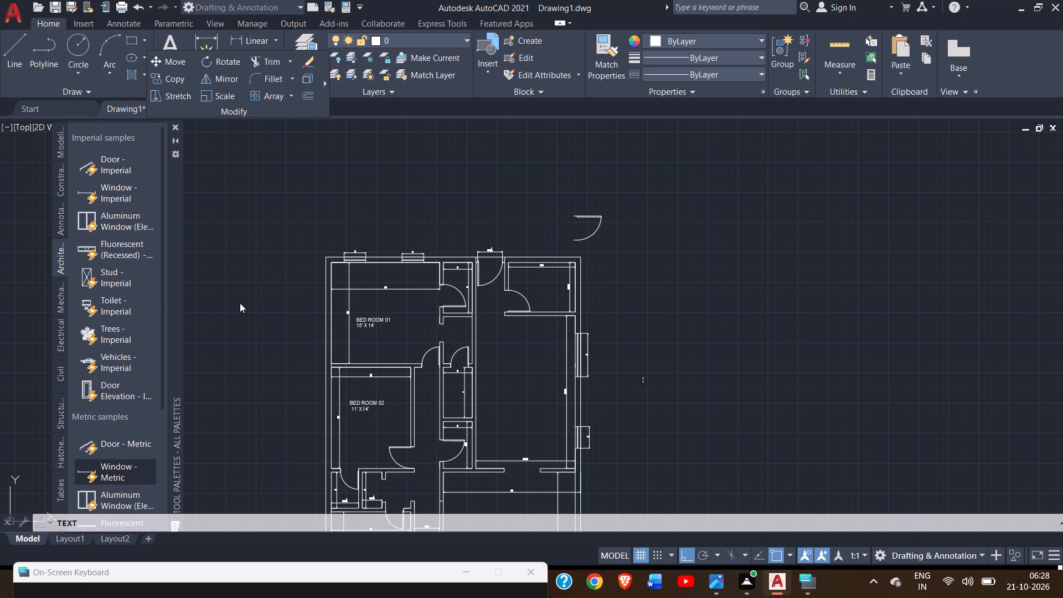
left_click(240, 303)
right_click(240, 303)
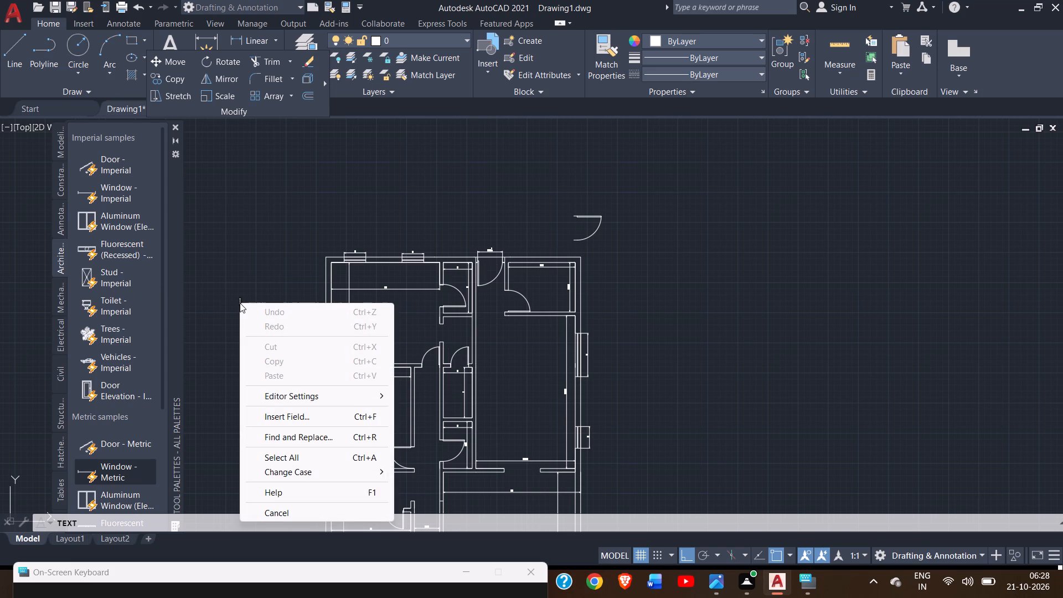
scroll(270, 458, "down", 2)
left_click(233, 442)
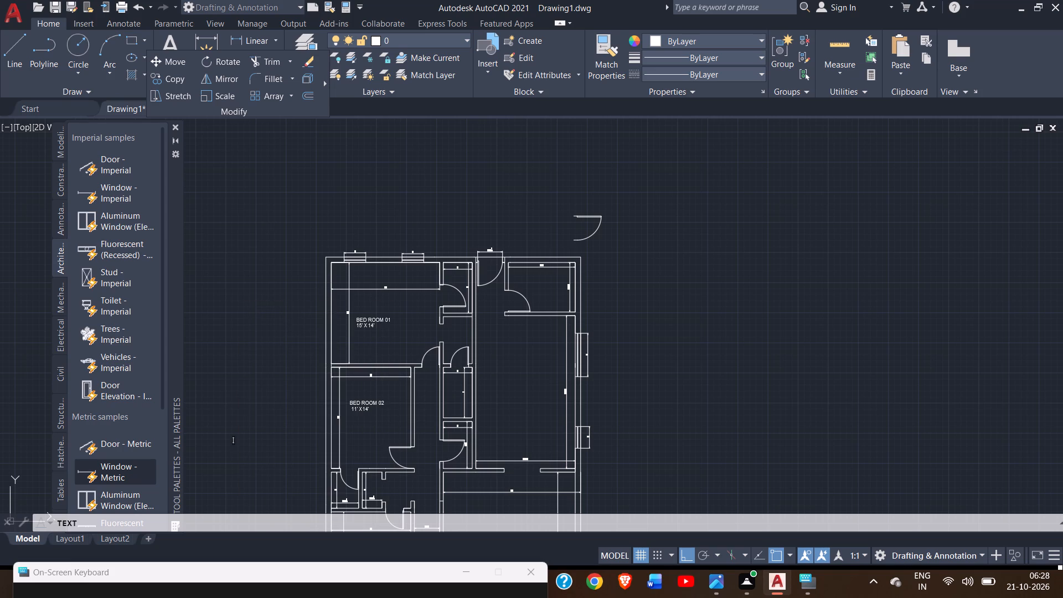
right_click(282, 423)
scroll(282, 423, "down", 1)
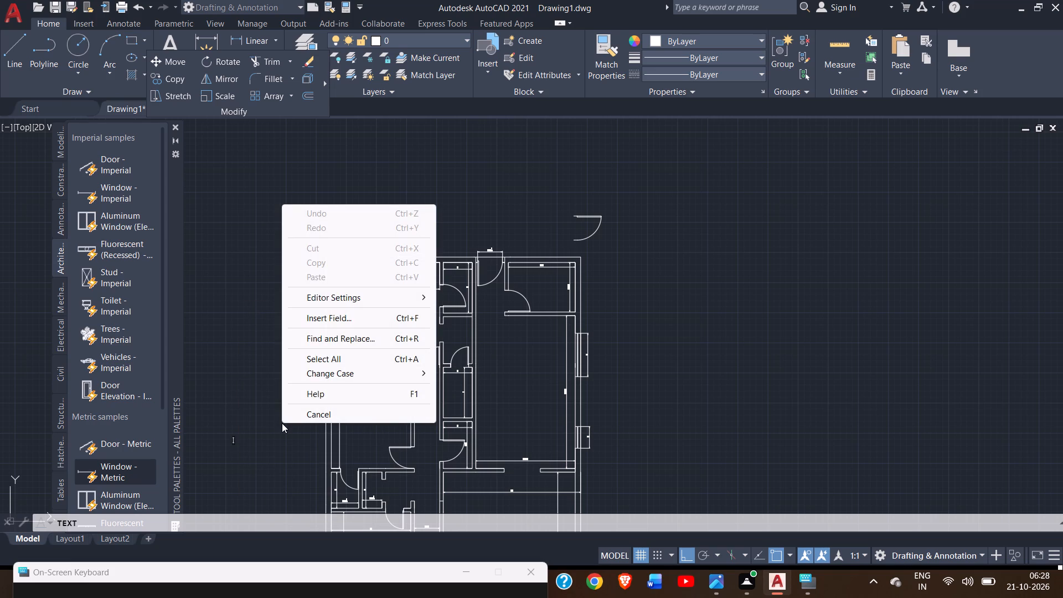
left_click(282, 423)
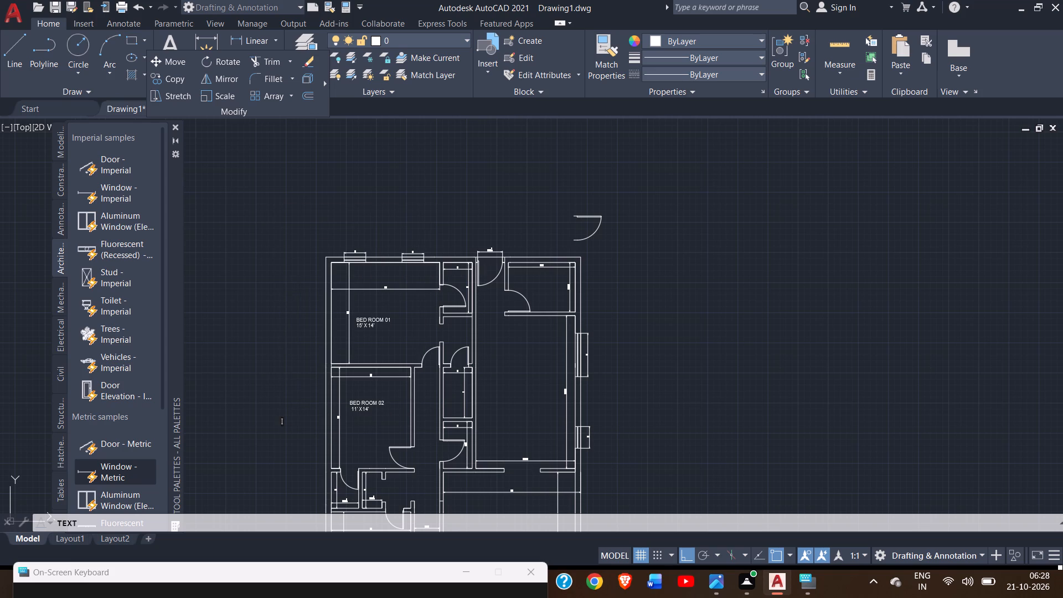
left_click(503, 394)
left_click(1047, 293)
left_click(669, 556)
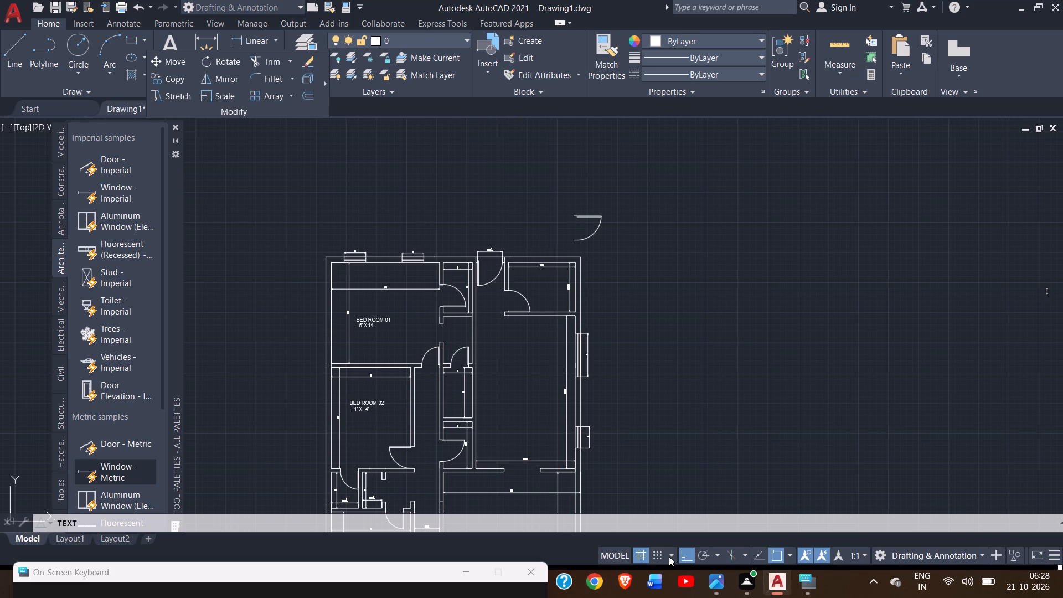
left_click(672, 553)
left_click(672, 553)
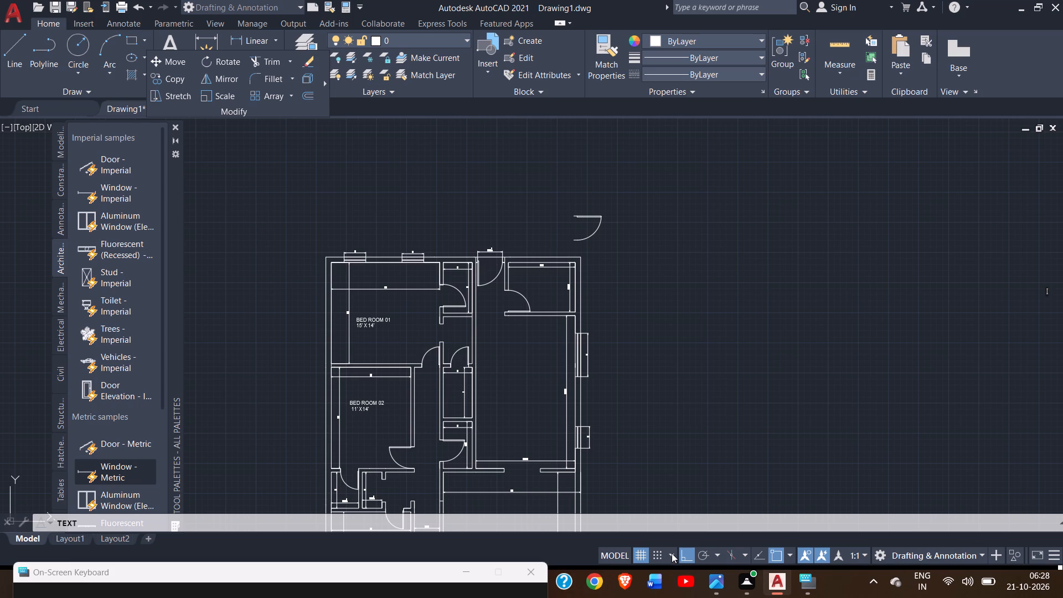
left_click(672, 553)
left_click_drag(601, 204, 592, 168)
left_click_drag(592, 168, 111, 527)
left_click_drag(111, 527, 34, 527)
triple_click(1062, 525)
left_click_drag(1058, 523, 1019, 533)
Leave the text command and undo the BED ROOM 01 and BED ROOM 02 labels with their room sizes.
key("ctrl+z")
key("ctrl+z")
key("ctrl+z")
key("ctrl+z")
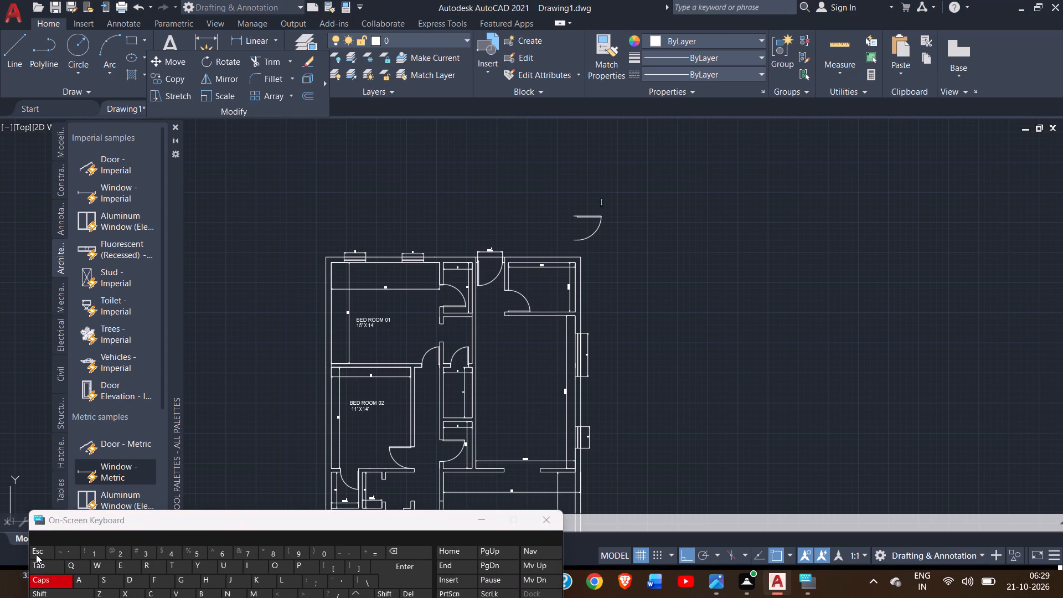
key("Escape")
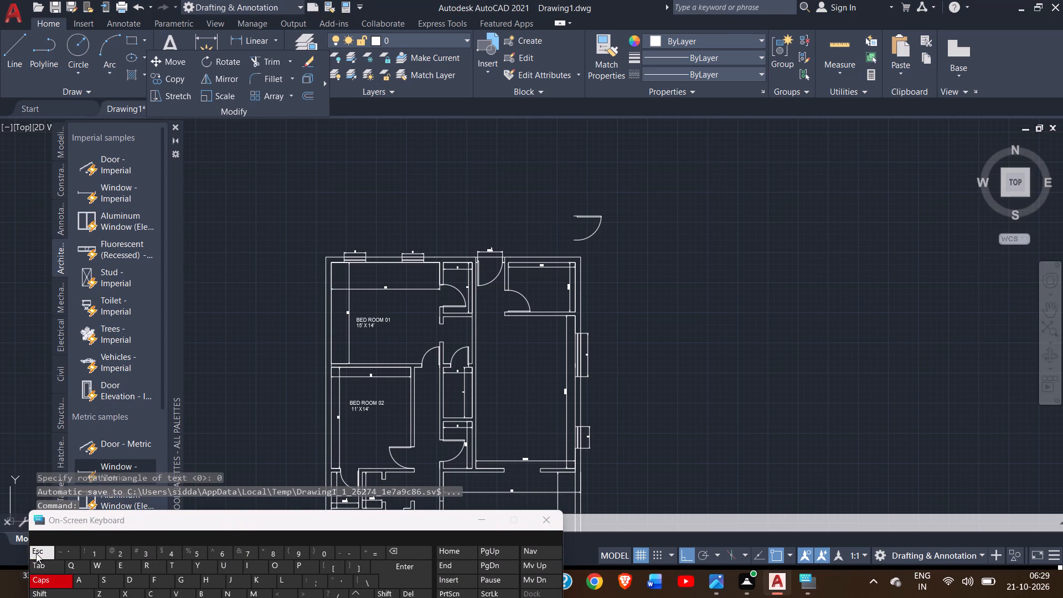
key("ctrl+z")
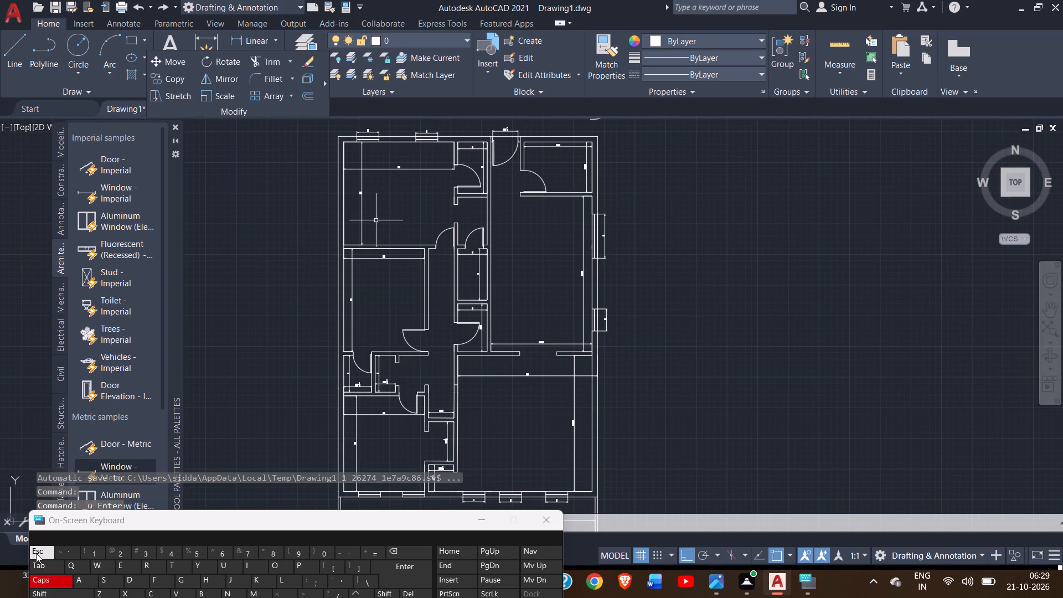
right_click(249, 390)
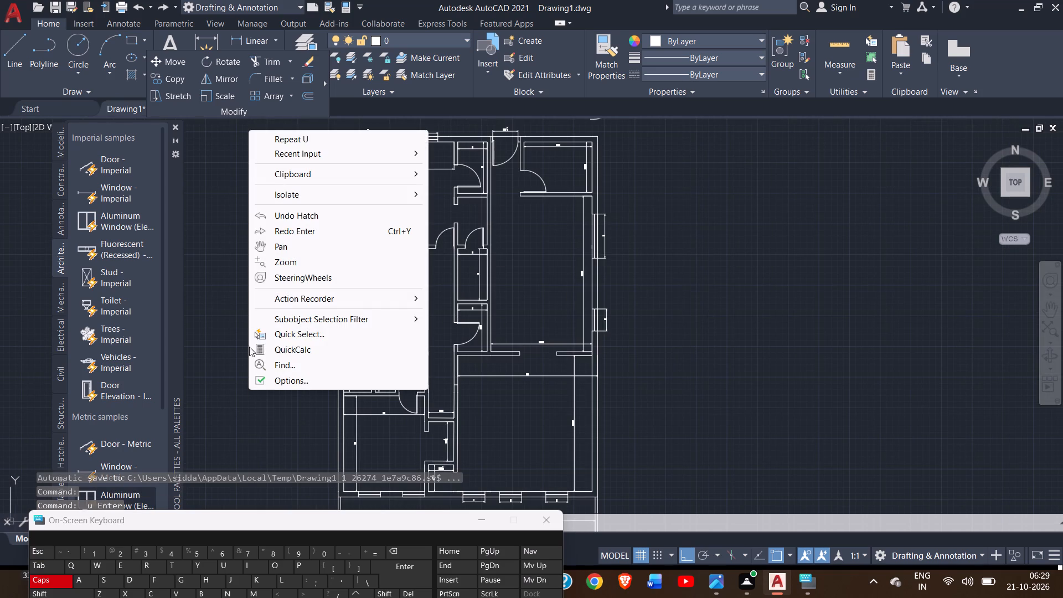
left_click(218, 288)
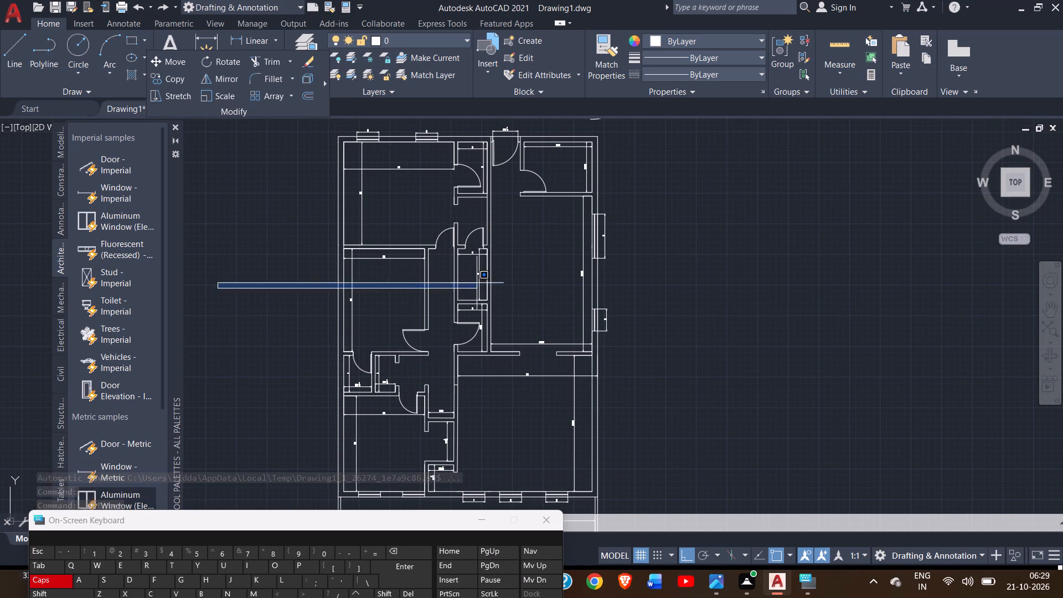
left_click(235, 313)
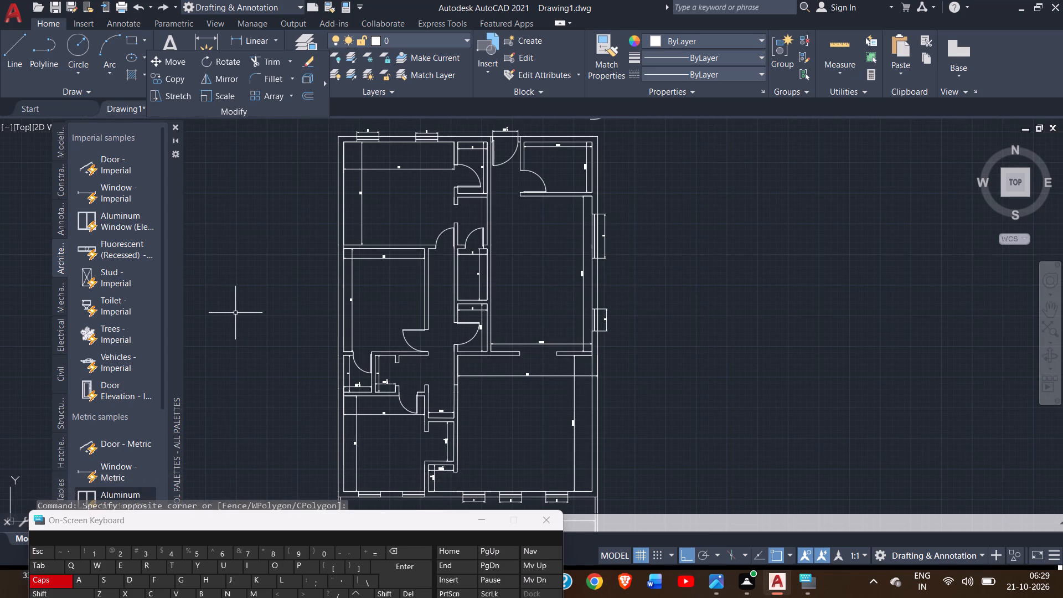
Label the 15' by 14' room MASTER BED ROOM with single-line text, height 6" and rotation 0.
type("TE")
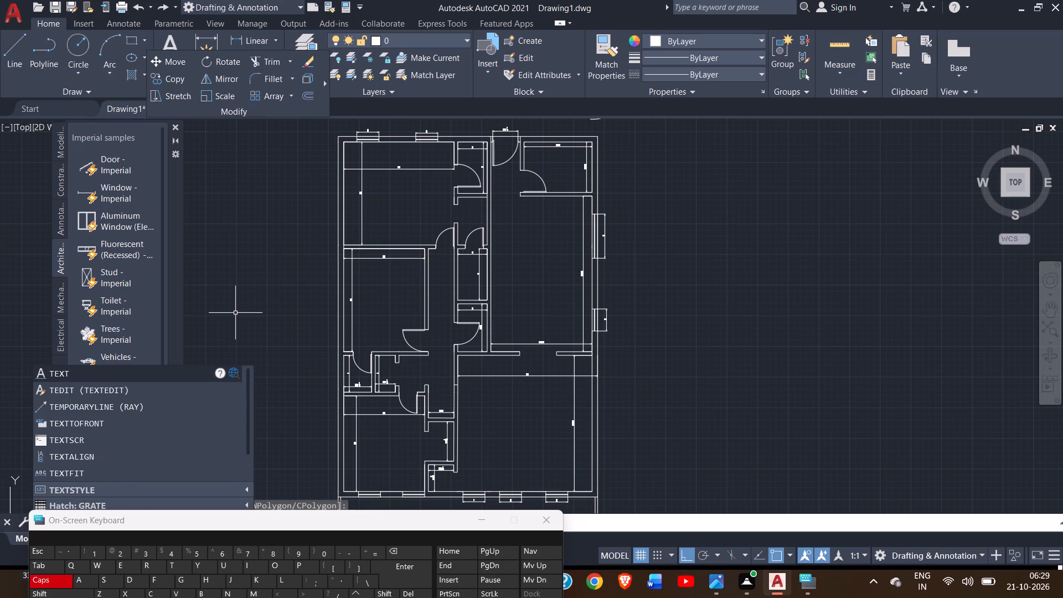
left_click(174, 375)
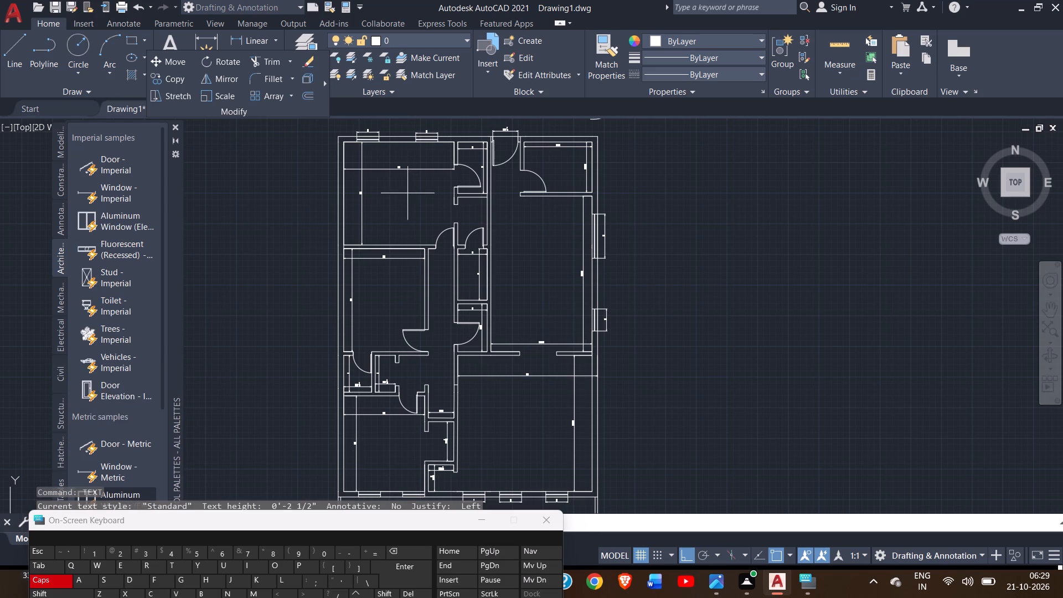
left_click(387, 200)
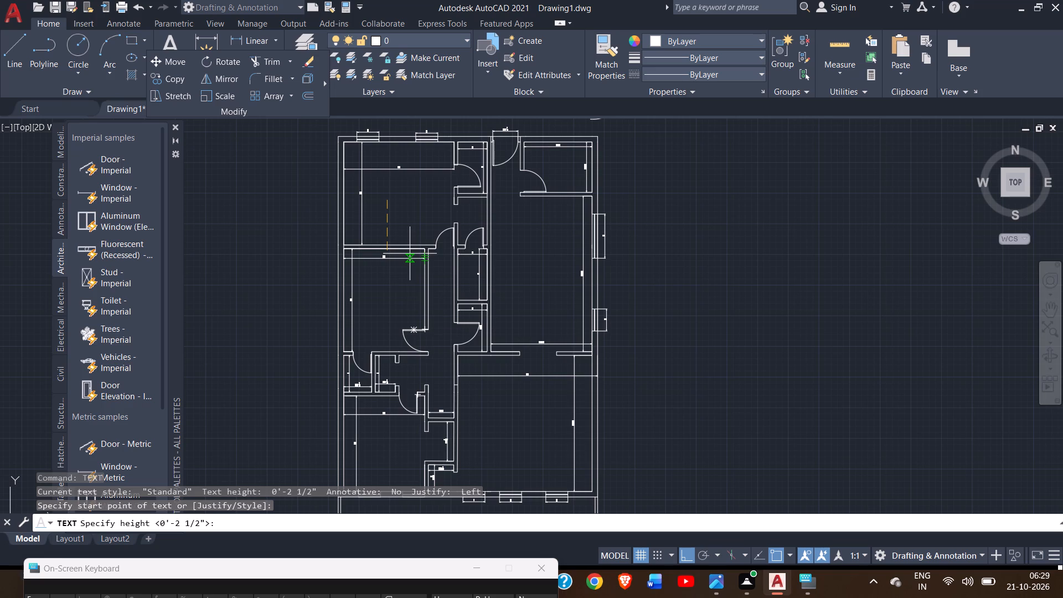
key("6")
key("shift+quotedbl")
key("Return")
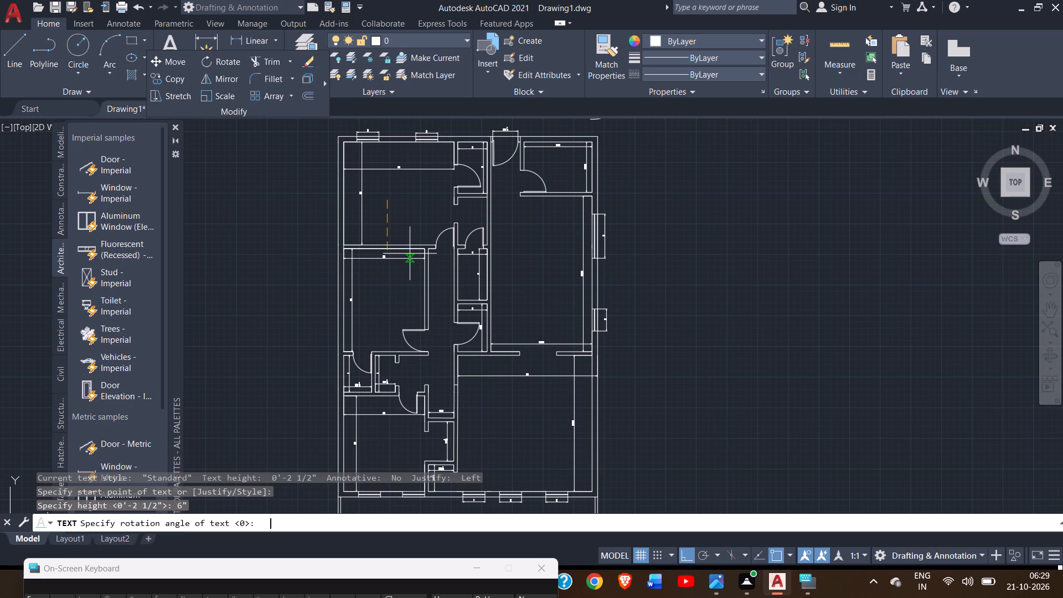
key("0")
key("Return")
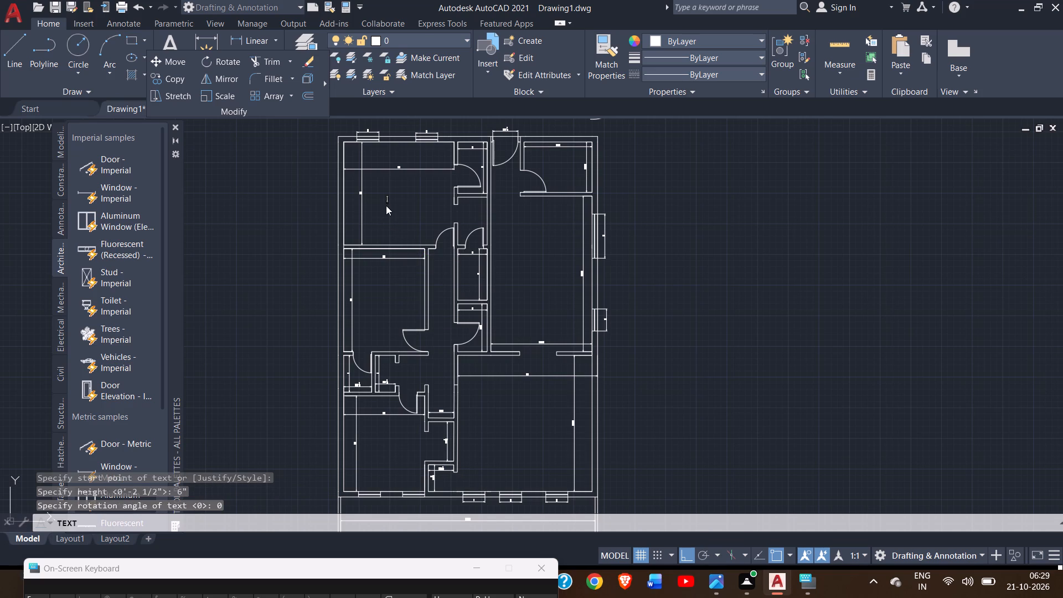
scroll(386, 205, "up", 1, "ctrl")
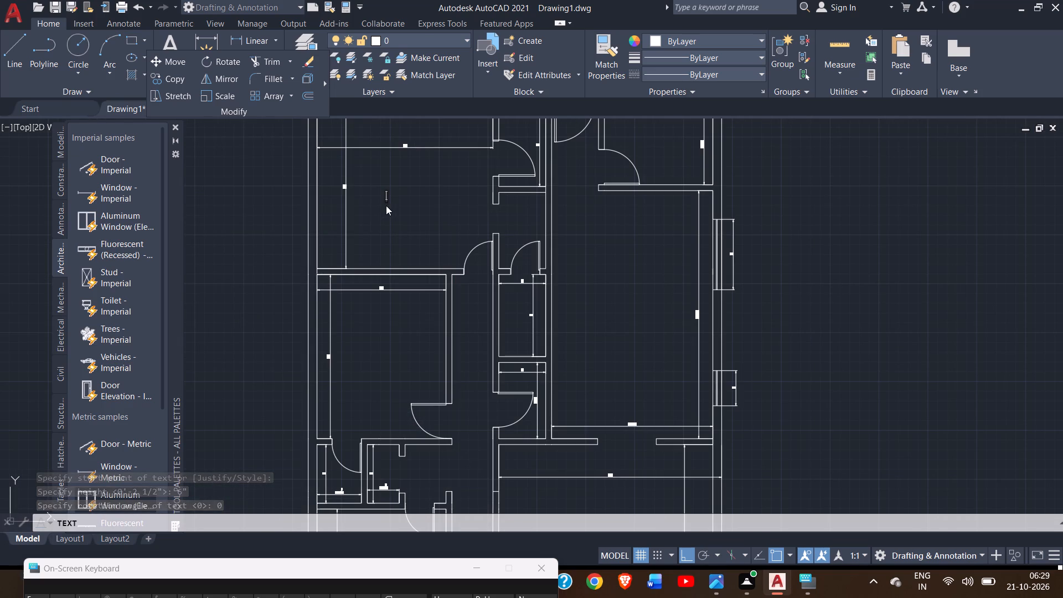
scroll(386, 205, "down", 1, "ctrl")
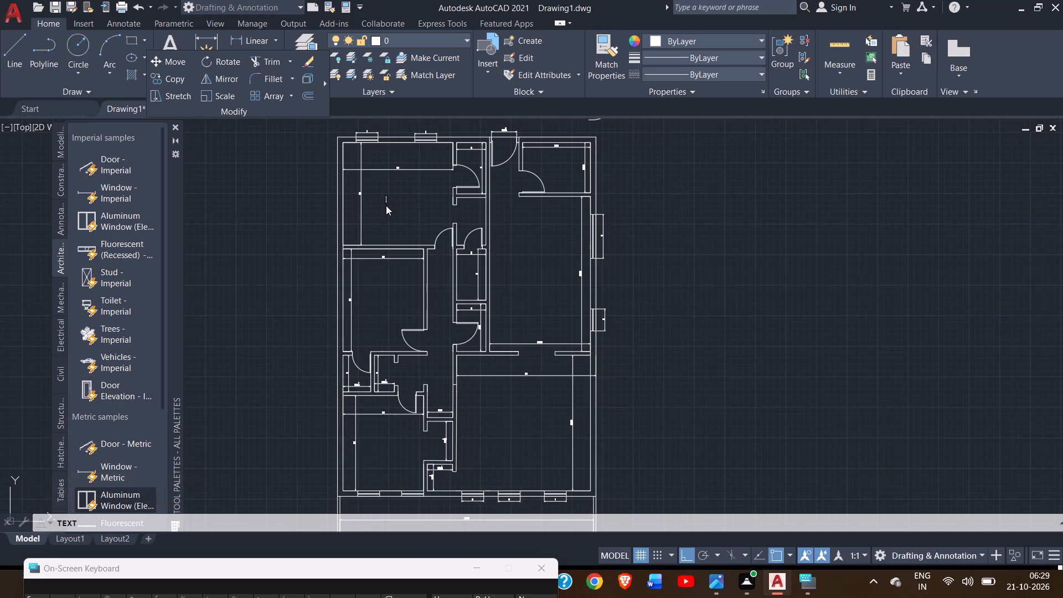
scroll(386, 205, "up", 2, "ctrl")
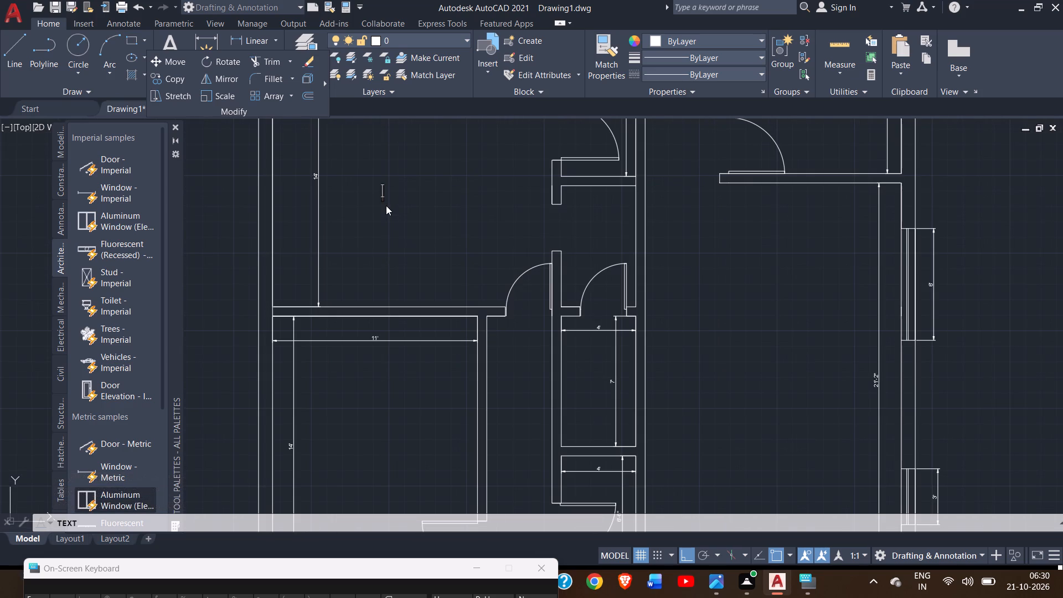
type("MA")
type("ST")
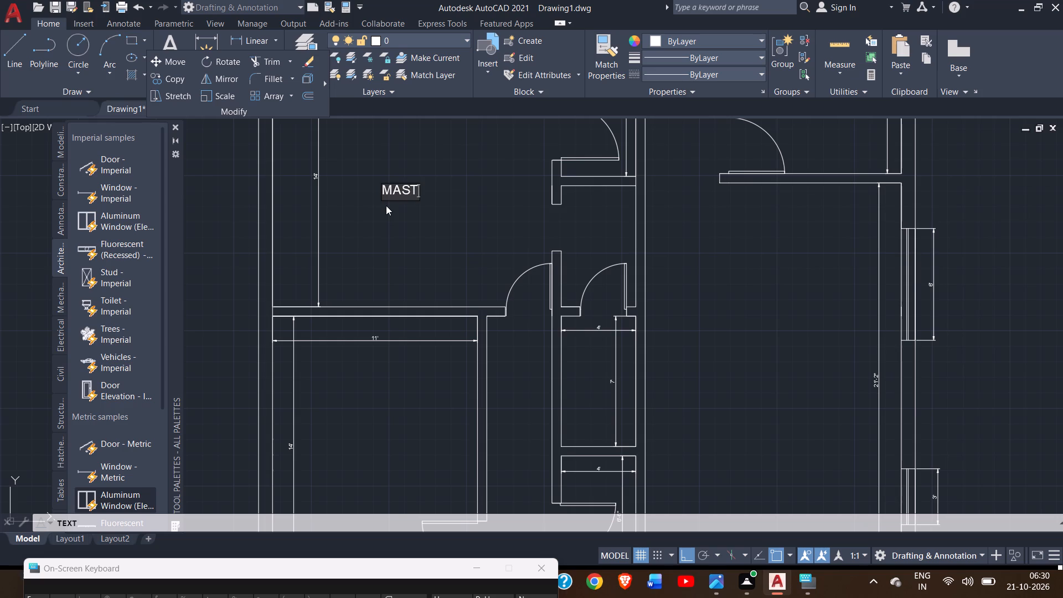
type("ER")
key("space")
type("BED")
key("space")
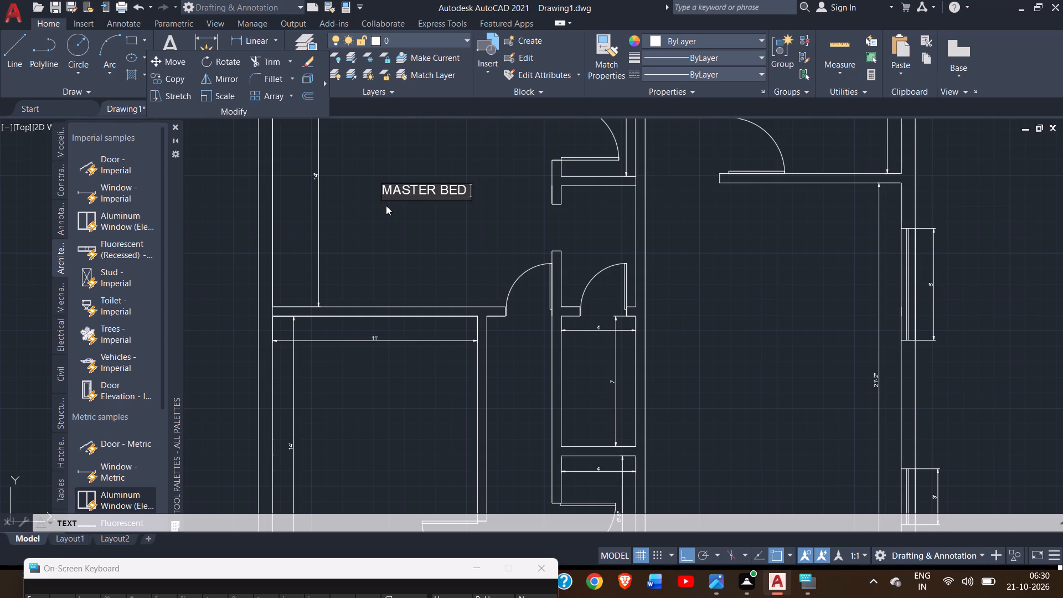
type("ROOM")
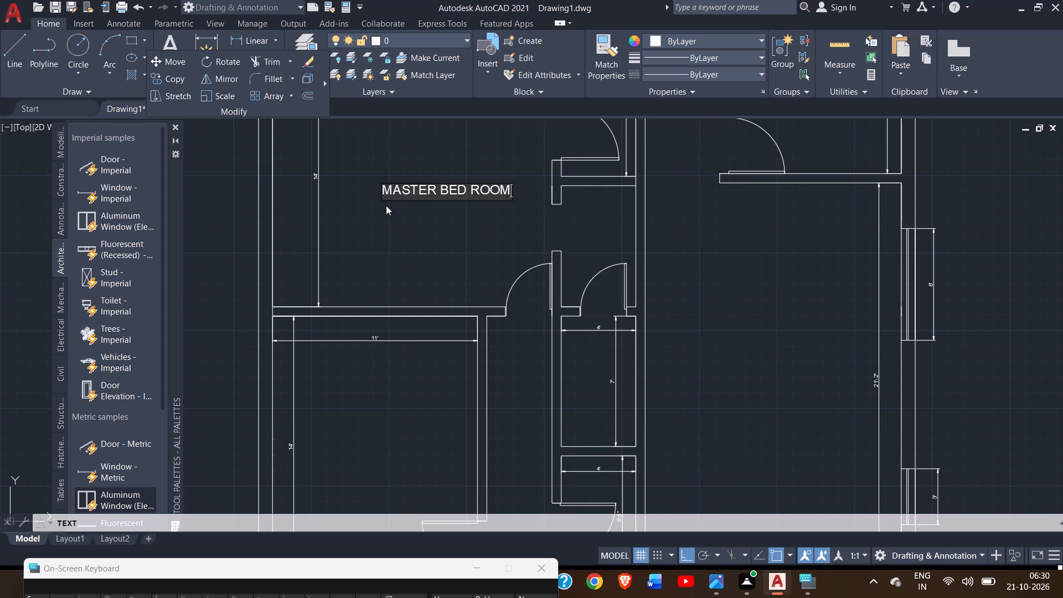
Add the room size 15' X14' as an indented second line under the MASTER BED ROOM label.
key("Return")
key("space")
key("space")
key("space")
key("space")
key("space")
type("14")
key("BackSpace")
key("BackSpace")
type("15'")
key("space")
type("X")
type("14'")
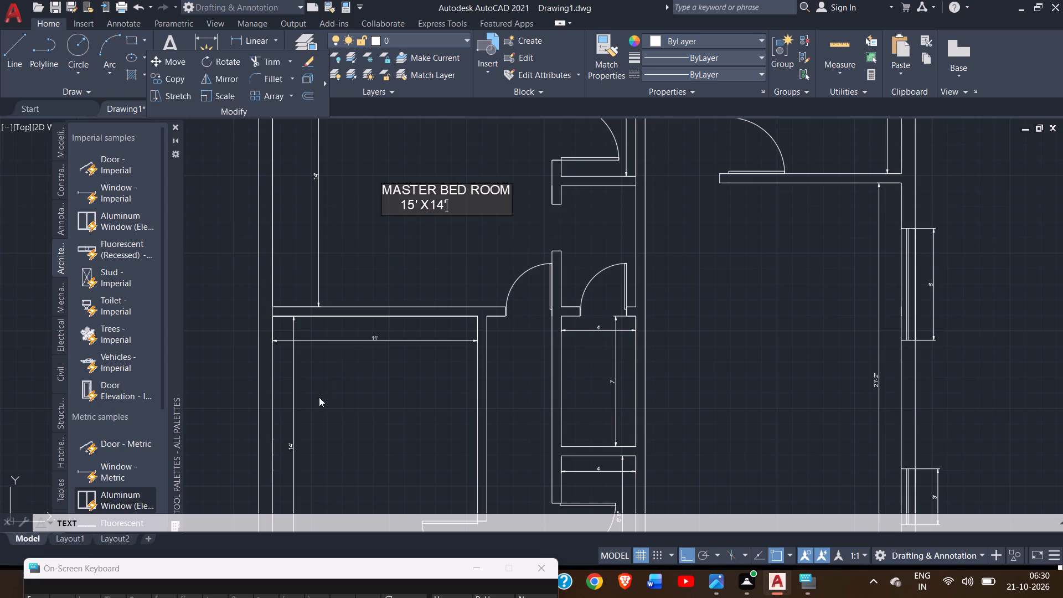
Continuing the text command, label the adjoining 11'-wide room BED ROOM 02 with 11' X14' as an indented second line.
left_click(314, 398)
type("BED")
key("space")
key("r")
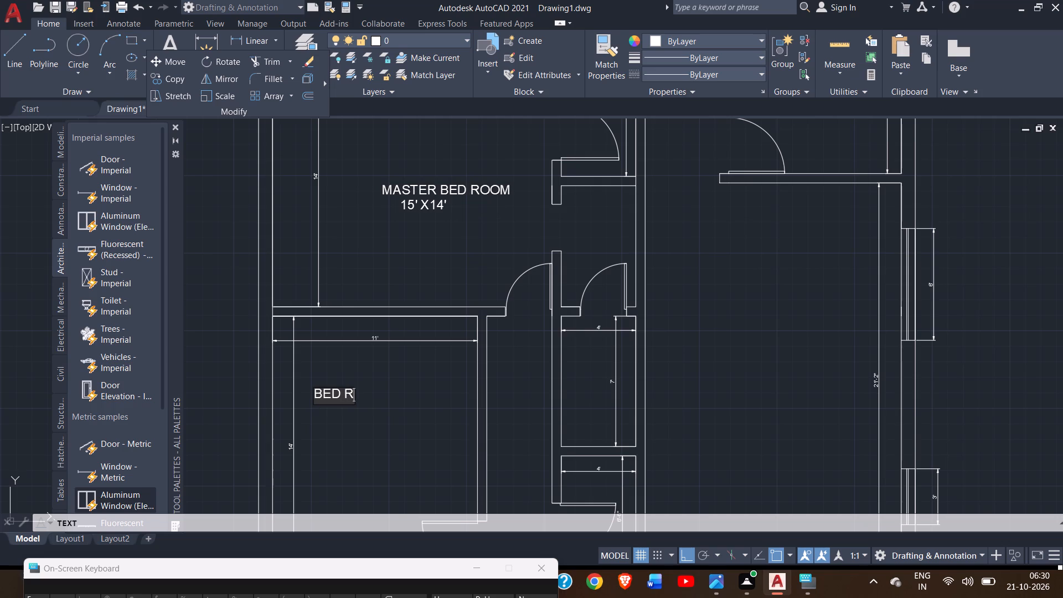
type("OOM 02")
key("Return")
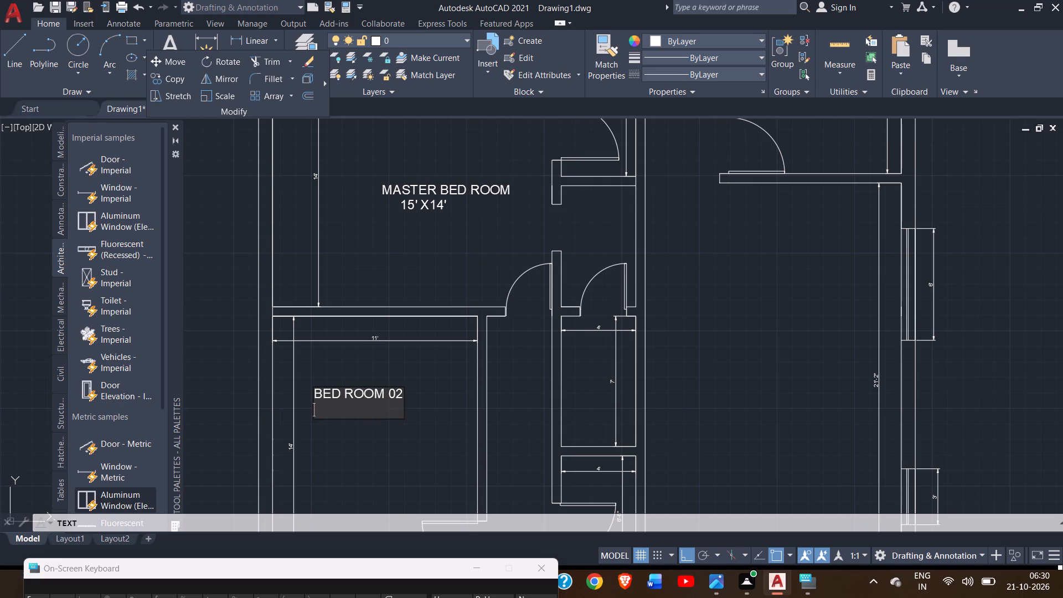
key("space")
key("space")
type("11' X")
type("14'")
Label the 11' by 13' room BED ROOM 03, continuing the same text command.
scroll(689, 280, "down", 2, "ctrl")
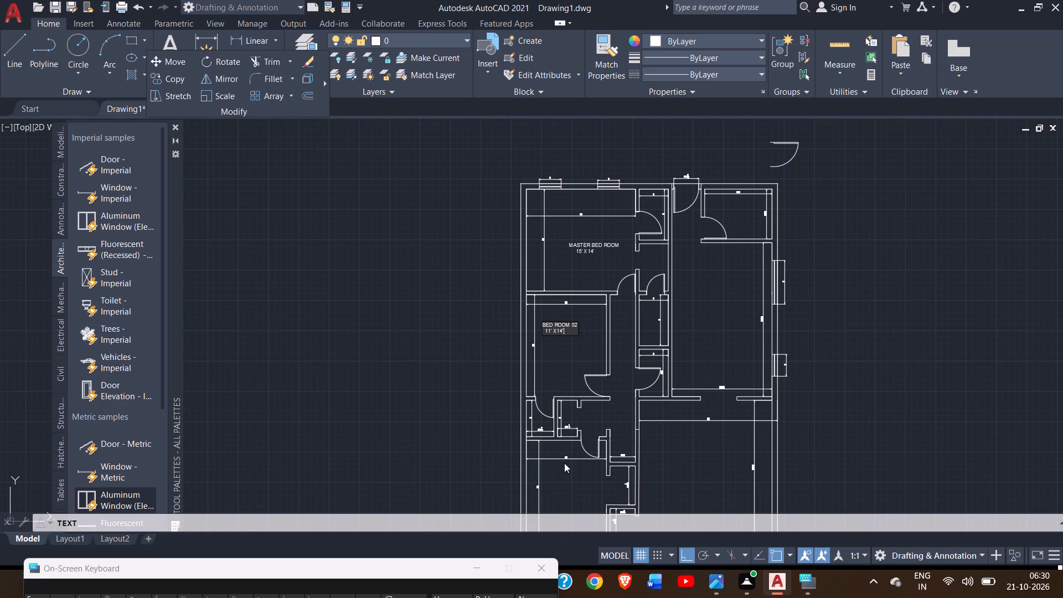
left_click(548, 473)
scroll(548, 488, "up", 3, "ctrl")
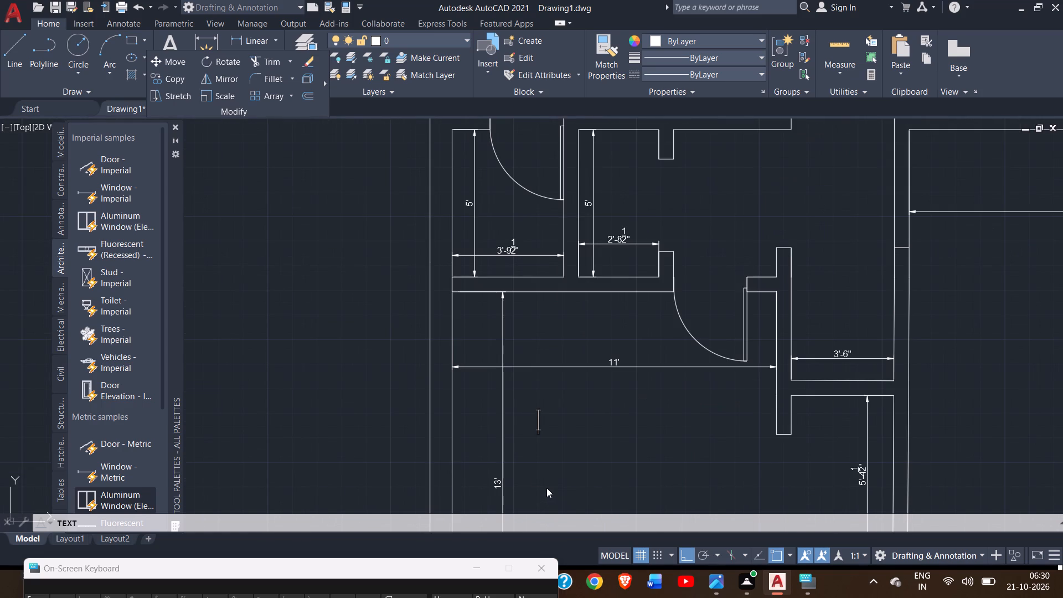
left_click(537, 471)
type("BED")
key("space")
type("ROOM")
key("space")
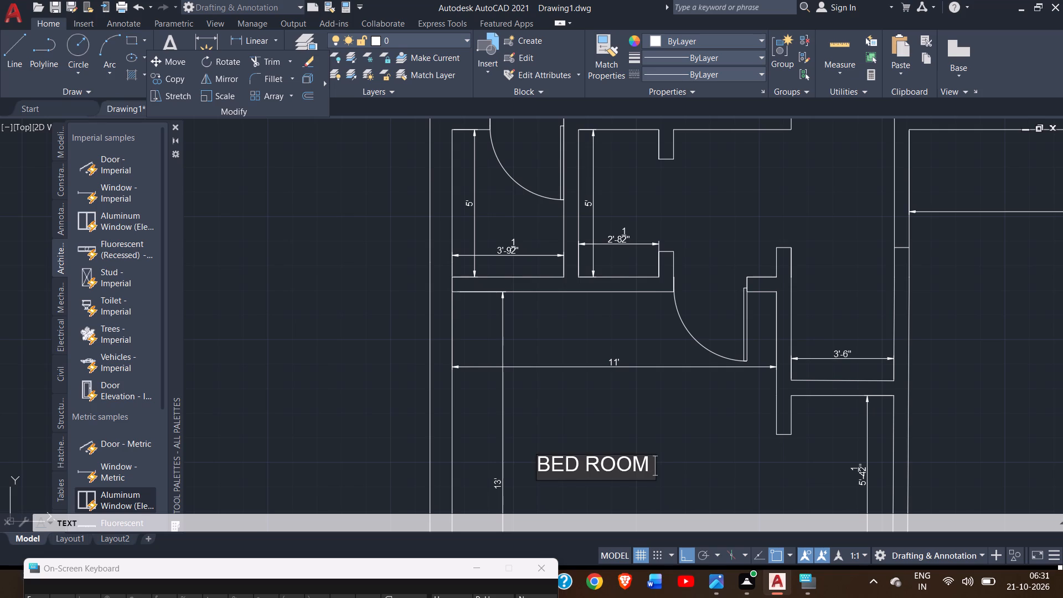
type("03")
scroll(537, 471, "down", 1, "ctrl")
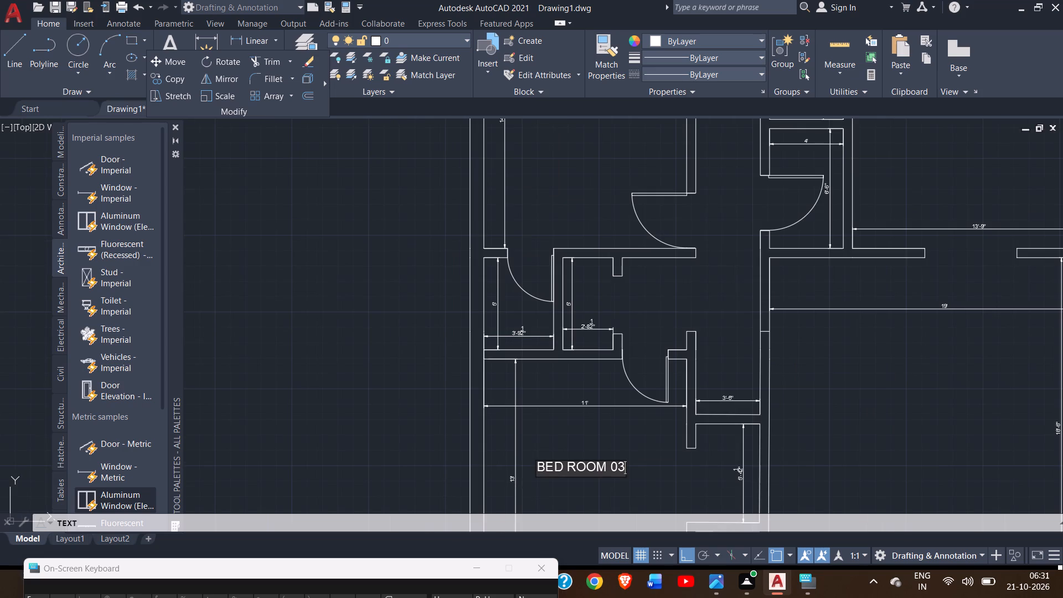
key("backslash")
key("Return")
key("BackSpace")
key("BackSpace")
Add the room size 11' X13' as an indented second line under the BED ROOM 03 label.
key("Return")
key("space")
key("space")
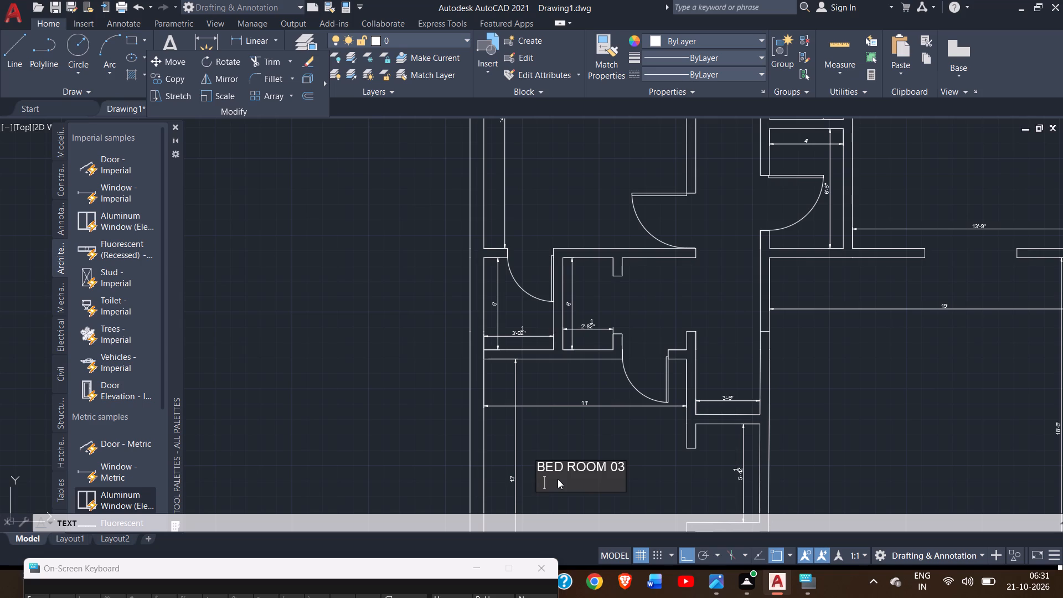
scroll(520, 487, "up", 2, "ctrl")
scroll(520, 487, "down", 1, "ctrl")
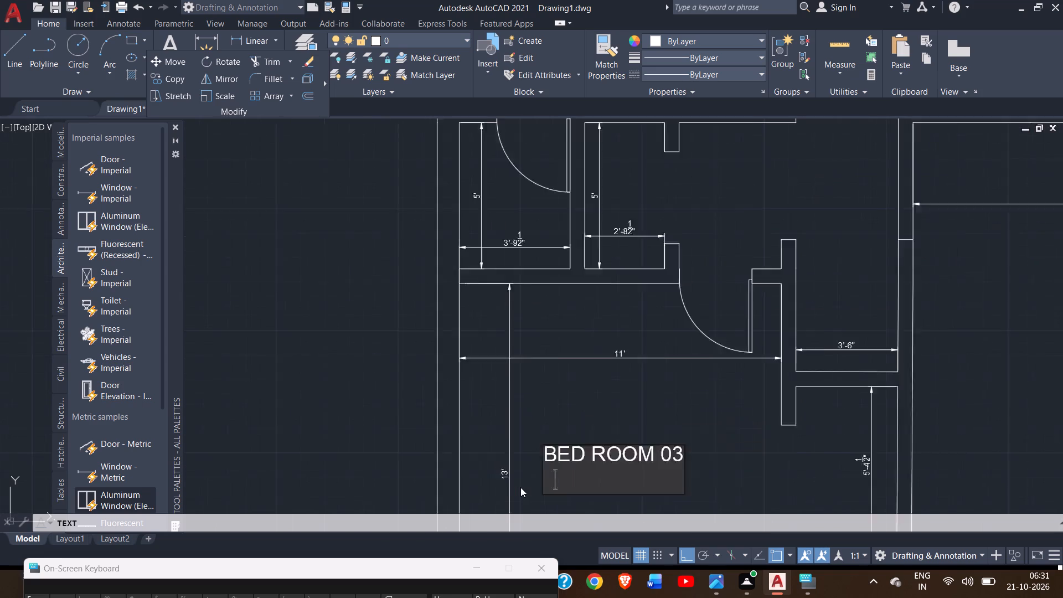
scroll(520, 487, "down", 1, "ctrl")
type("11'")
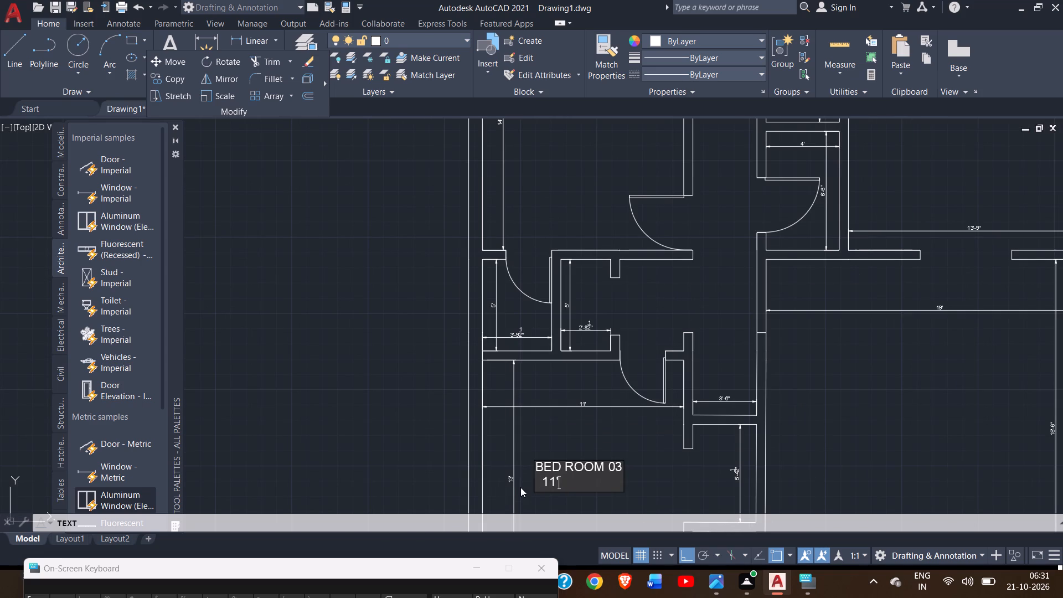
key("space")
type("X")
type("13")
key("apostrophe")
scroll(520, 487, "down", 1, "ctrl")
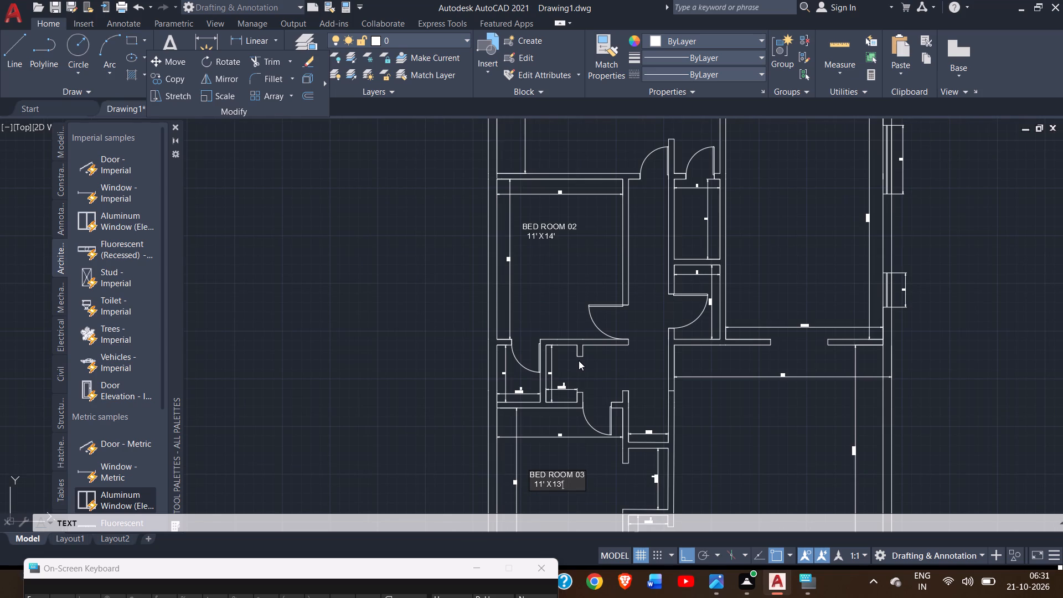
Examine the small rooms between bedrooms 02 and 03 and the reference floor plan image for the remaining room names and sizes.
scroll(537, 367, "up", 2, "ctrl")
scroll(537, 367, "right", 2)
scroll(537, 367, "left", 1)
scroll(537, 367, "right", 1)
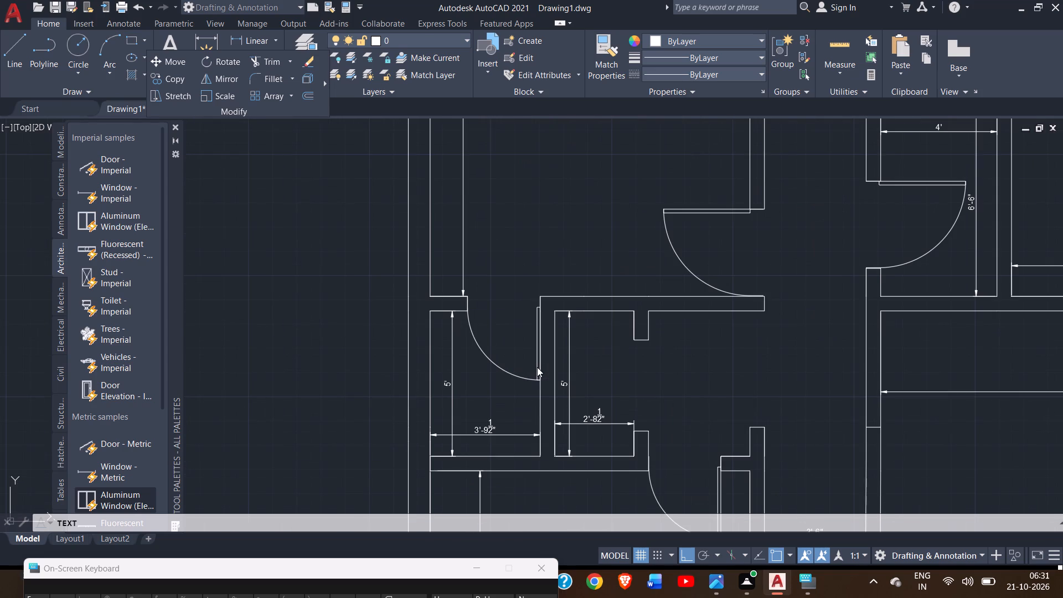
scroll(454, 390, "up", 3, "ctrl")
scroll(454, 390, "down", 3, "ctrl")
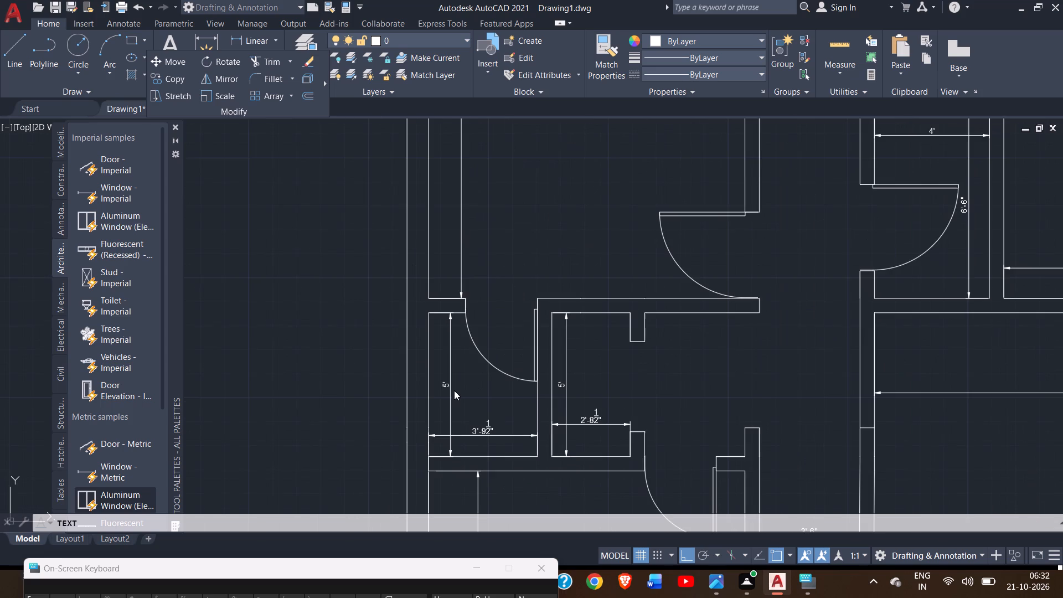
scroll(454, 390, "down", 3, "ctrl")
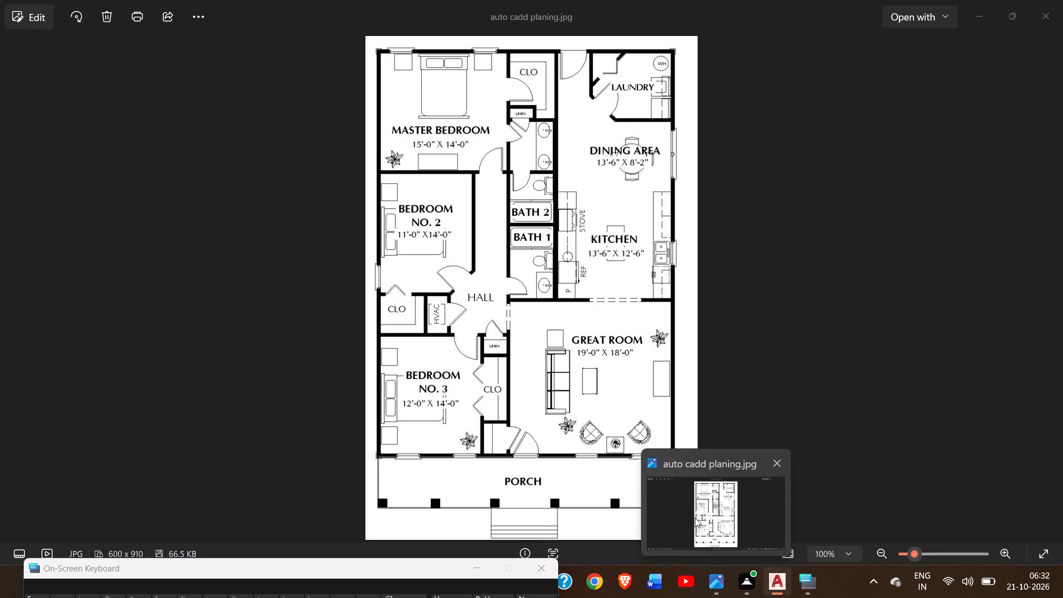
scroll(488, 464, "up", 1, "ctrl")
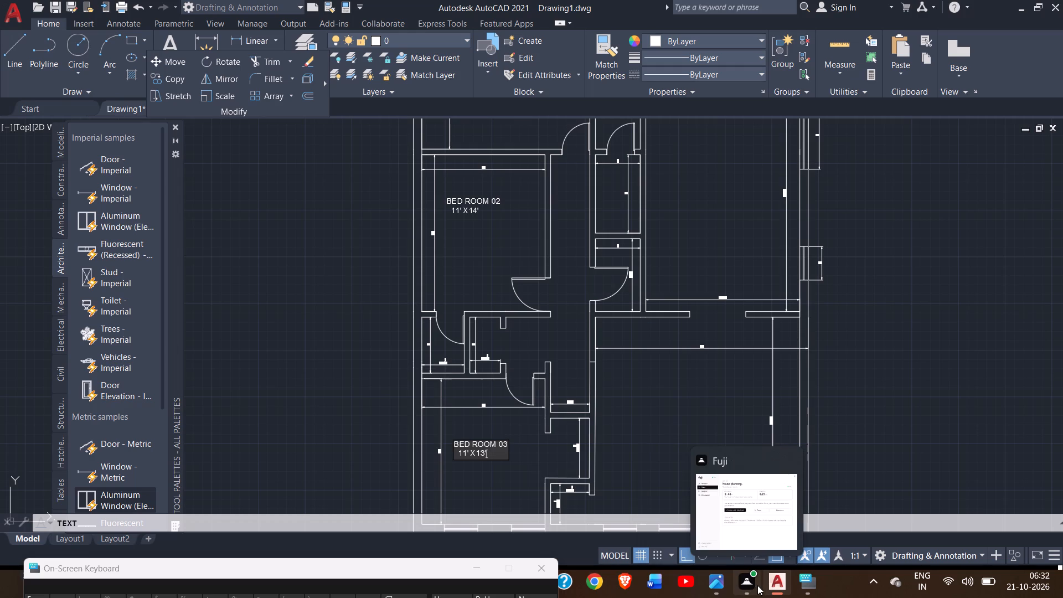
Continuing the text command, label the lower part of the 13'-9" wide room KITCHEN, with 13'6" X12'6" as the second line.
left_click(867, 446)
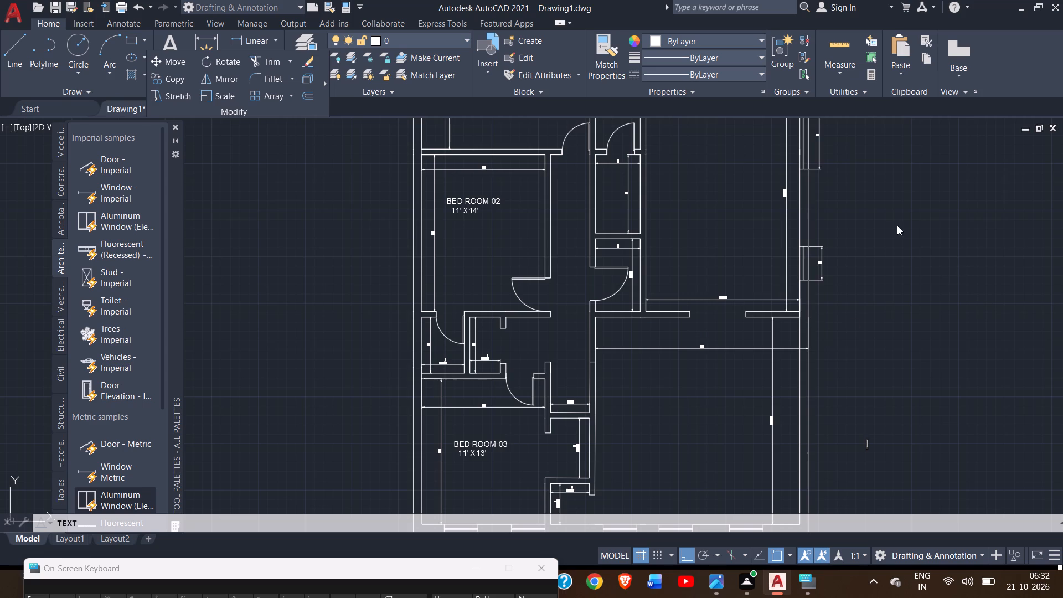
left_click(680, 141)
left_click(675, 223)
left_click(674, 254)
type("KITCHEN")
key("Return")
type("13")
type("'6")
key("shift+quotedbl")
key("space")
key("x")
type("12'")
key("6")
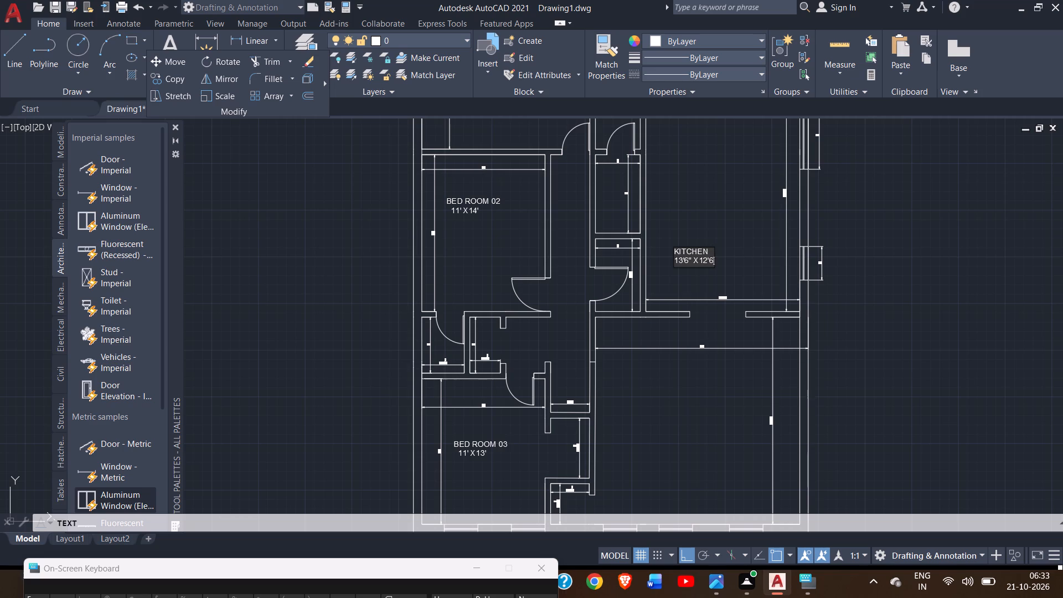
key("shift+quotedbl")
Label the open space above the kitchen DINING AREA, continuing the same text command.
scroll(672, 156, "down", 2, "ctrl")
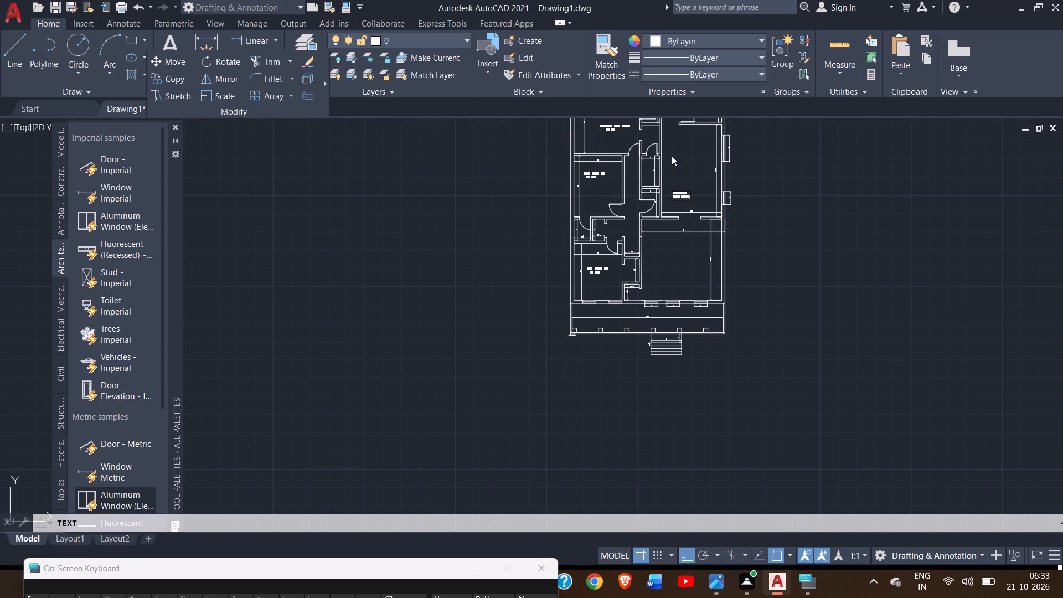
double_click(679, 147)
type("DINING")
key("space")
type("AREA")
scroll(677, 148, "up", 4, "ctrl")
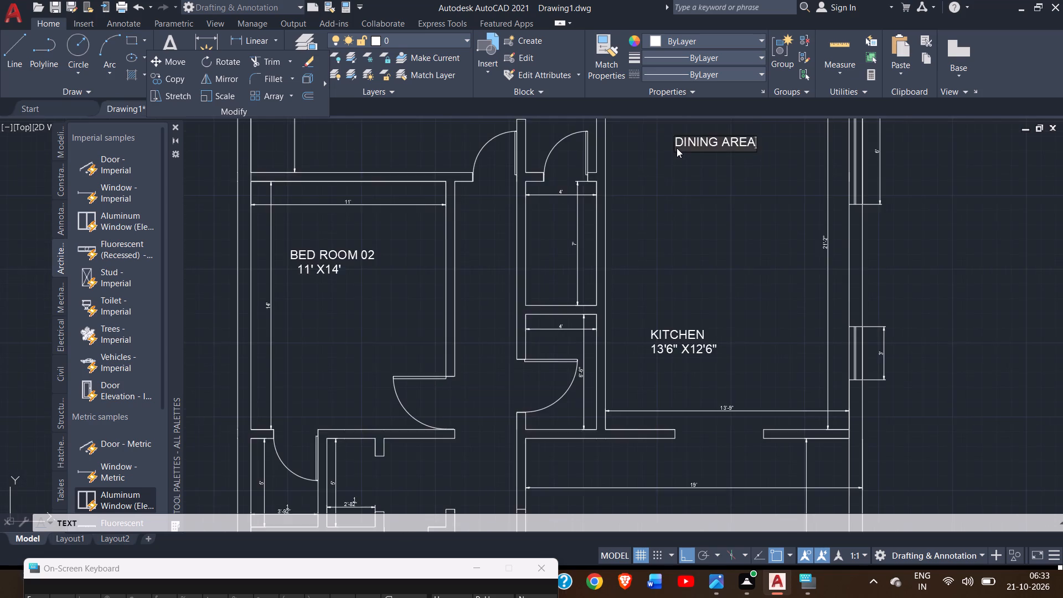
Add the room size 13' 6" X8'2" as an indented second line under the DINING AREA label.
key("Return")
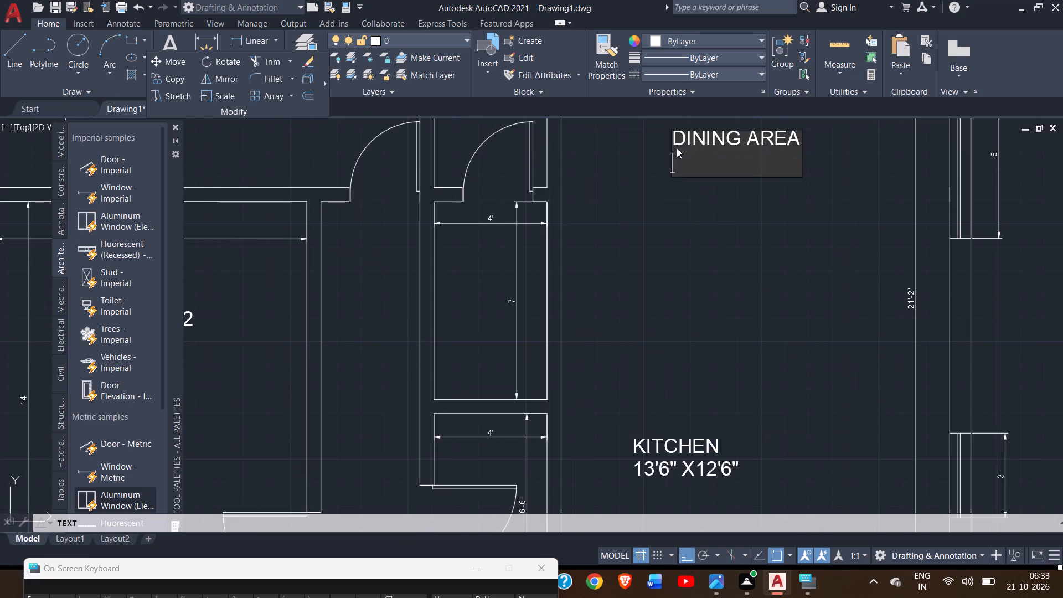
key("space")
key("space")
type("13';")
key("BackSpace")
key("space")
type("6")
type("\" X")
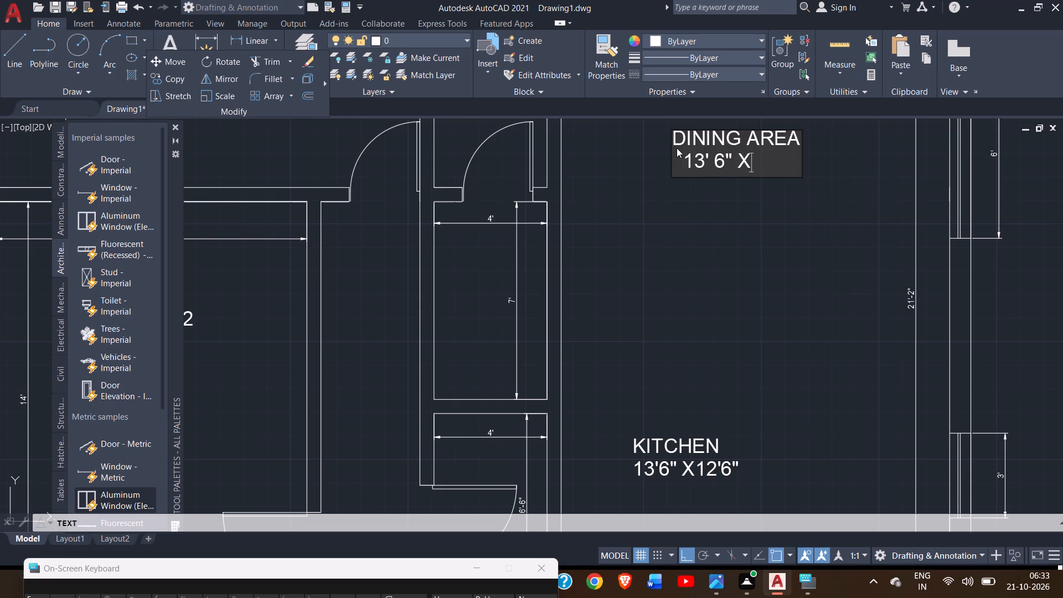
type("8'")
key("2")
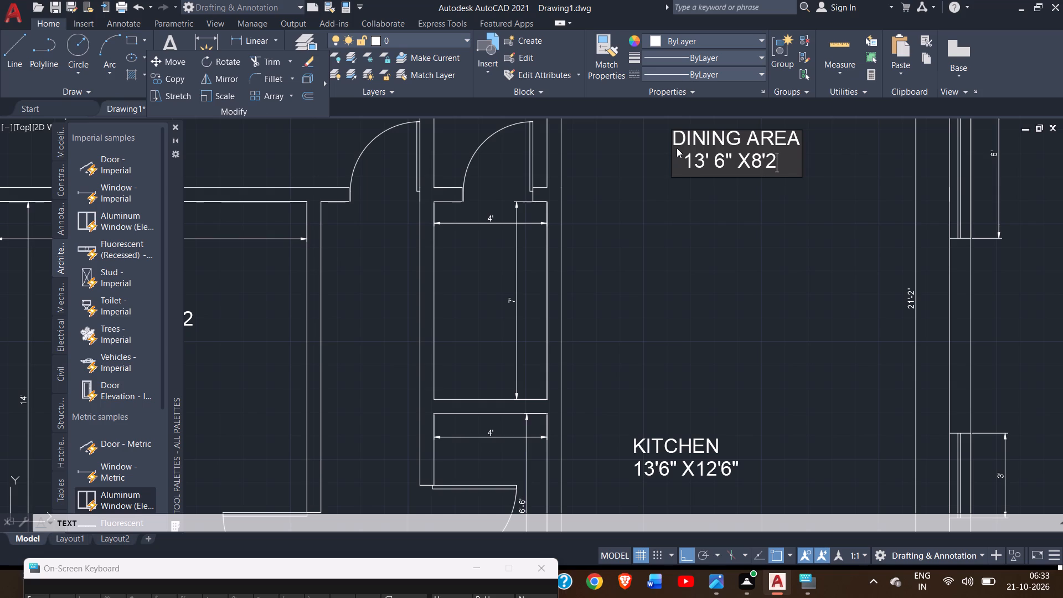
key("shift+quotedbl")
Continuing the text command, label the large 19' wide room below the kitchen GREAT ROOM.
scroll(677, 148, "down", 2, "ctrl")
scroll(677, 148, "up", 1, "ctrl")
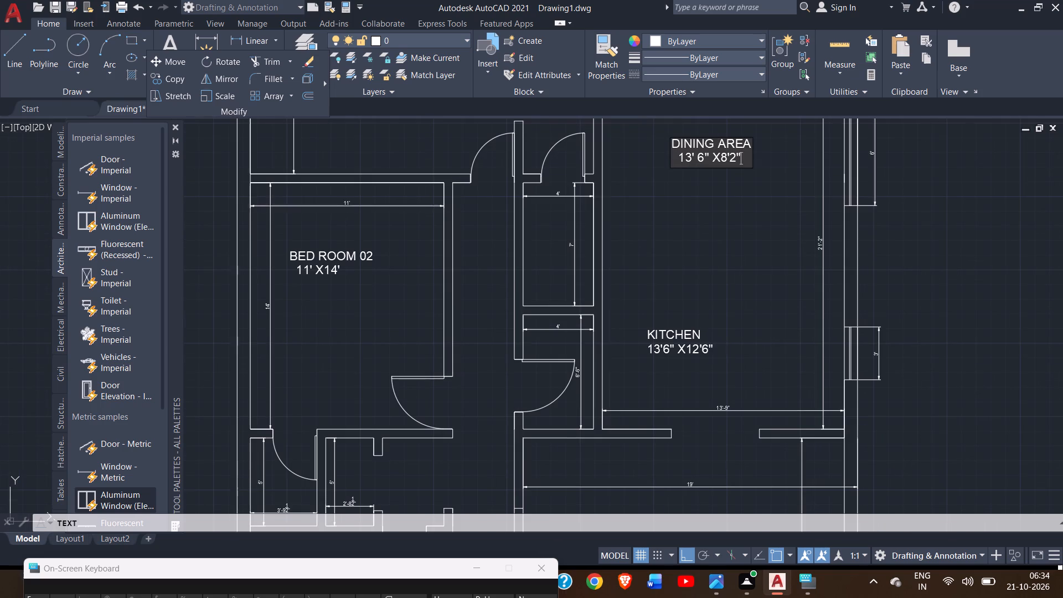
scroll(612, 286, "down", 2, "ctrl")
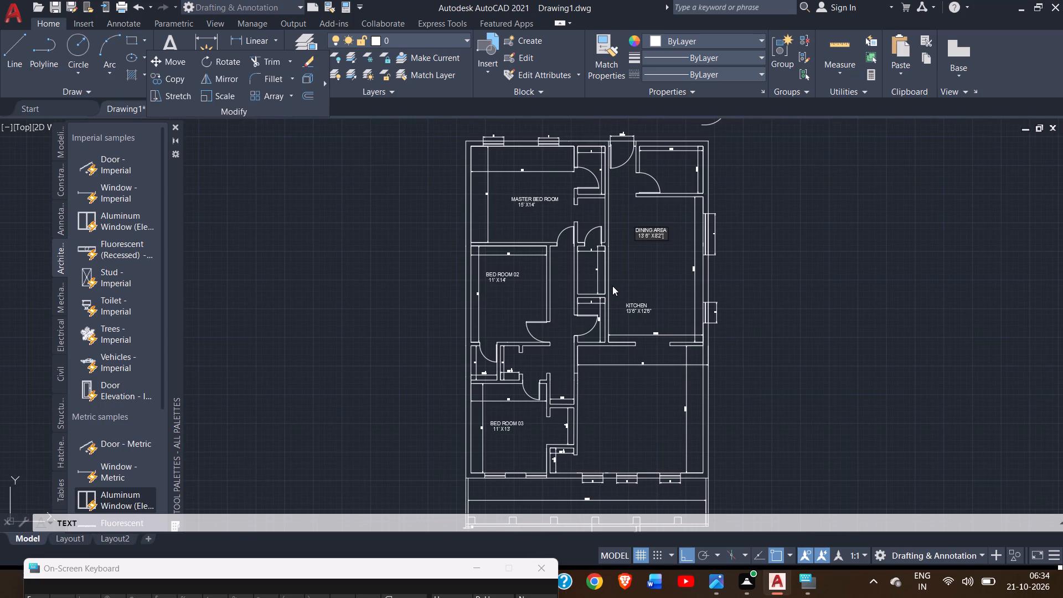
left_click(602, 388)
type("GREA")
scroll(659, 387, "up", 4, "ctrl")
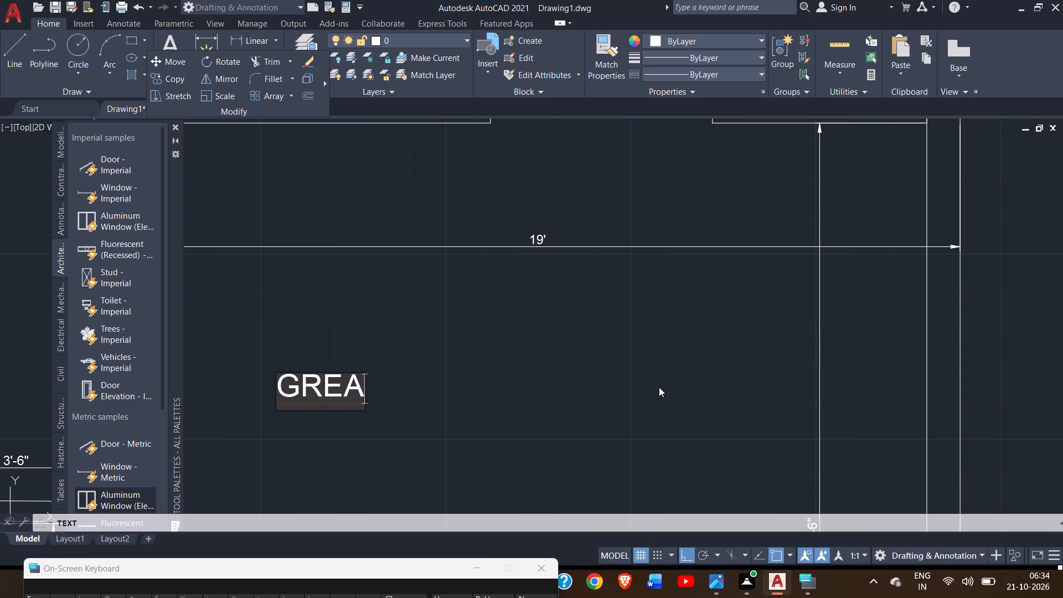
key("t")
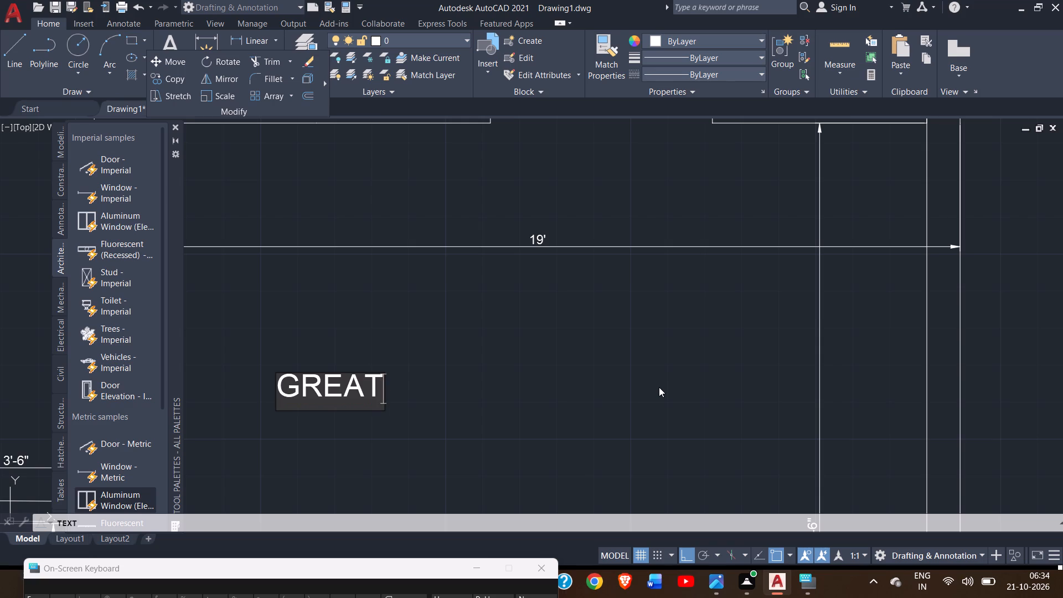
key("space")
key("r")
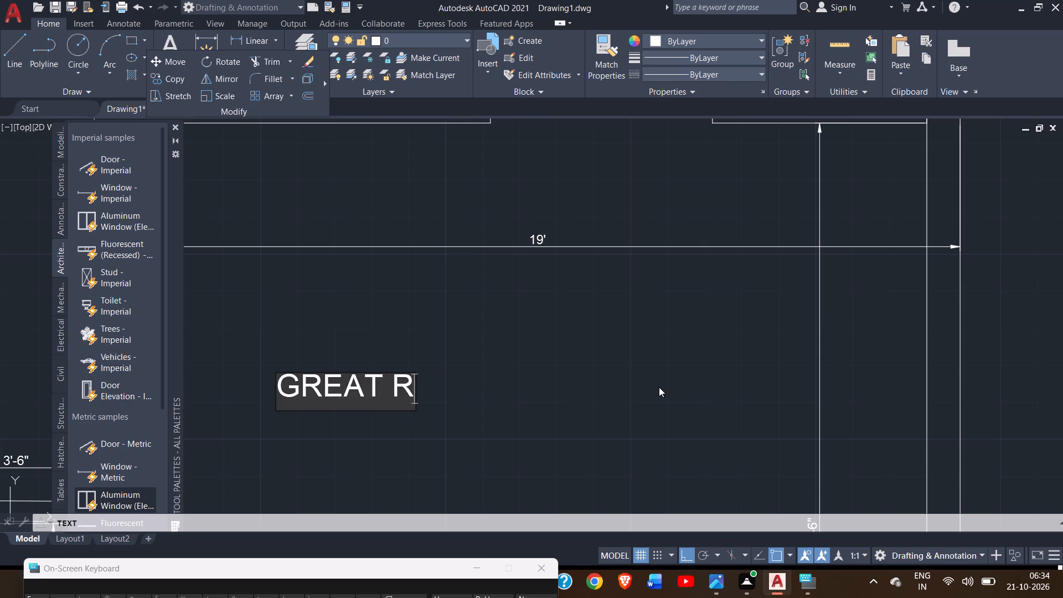
type("OOM")
Add the room size 19' 0" X18' as a slightly indented second line under the GREAT ROOM label.
key("Return")
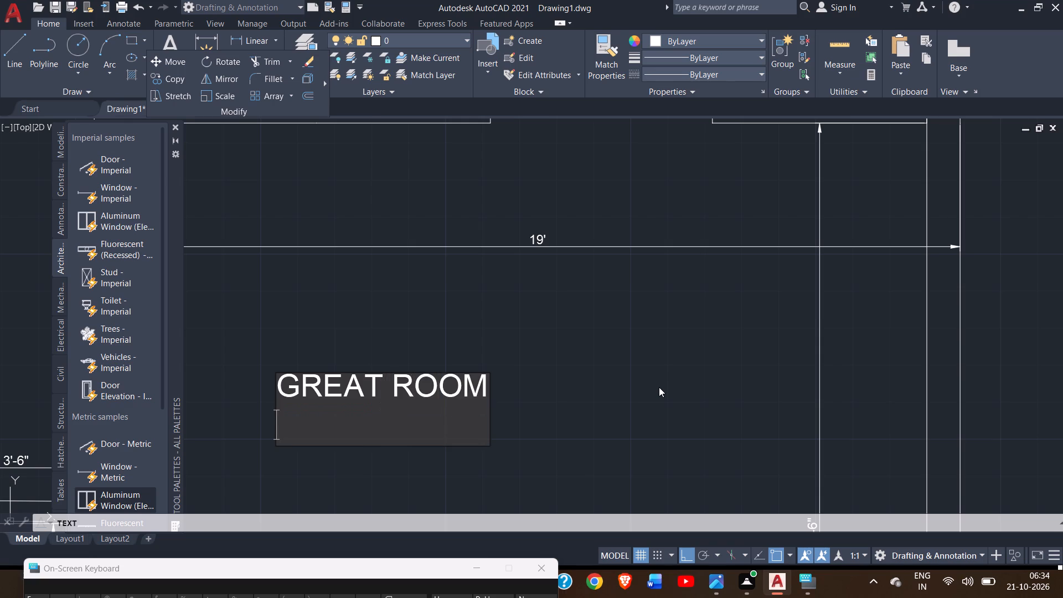
key("space")
type("19")
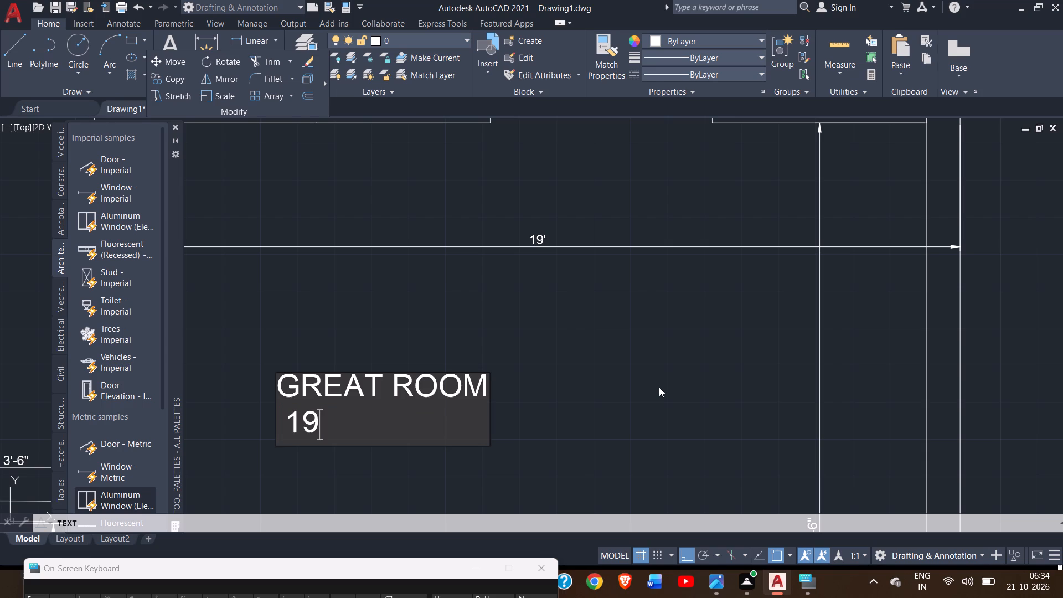
key("apostrophe")
key("space")
type("0")
key("apostrophe")
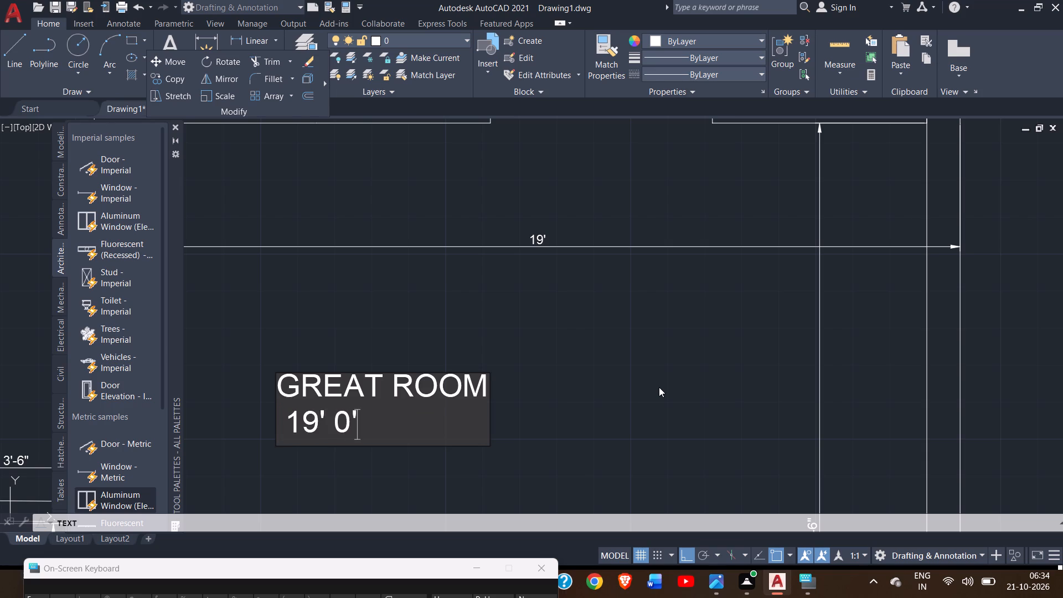
key("BackSpace")
key("shift+quotedbl")
key("space")
key("x")
type("18'")
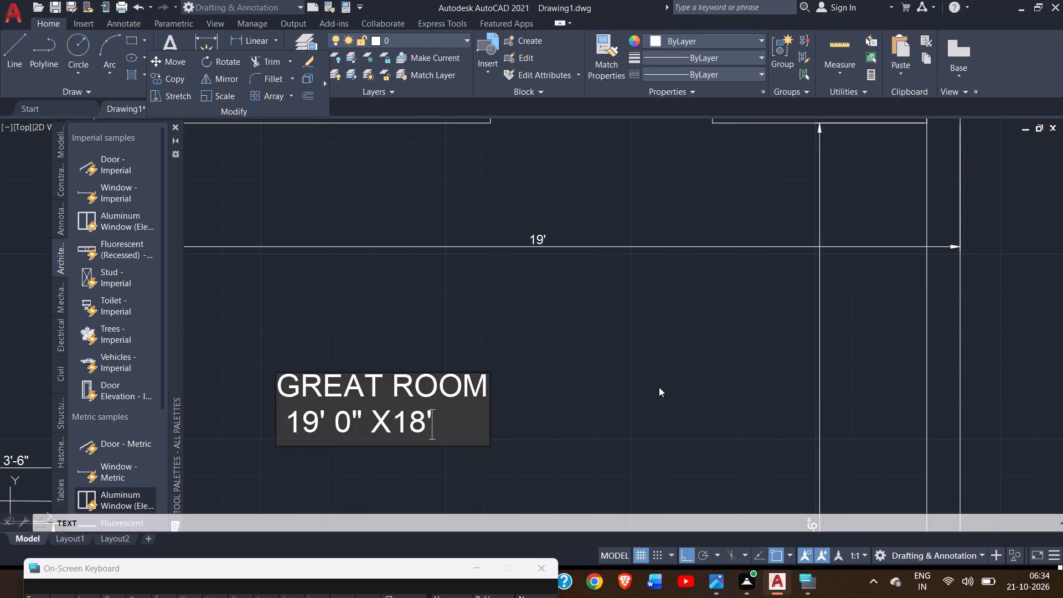
Continuing the text command, label the long strip below bedroom 03 and the great room PORCH.
scroll(659, 387, "down", 1, "ctrl")
scroll(659, 387, "left", 2)
scroll(659, 387, "down", 2, "ctrl")
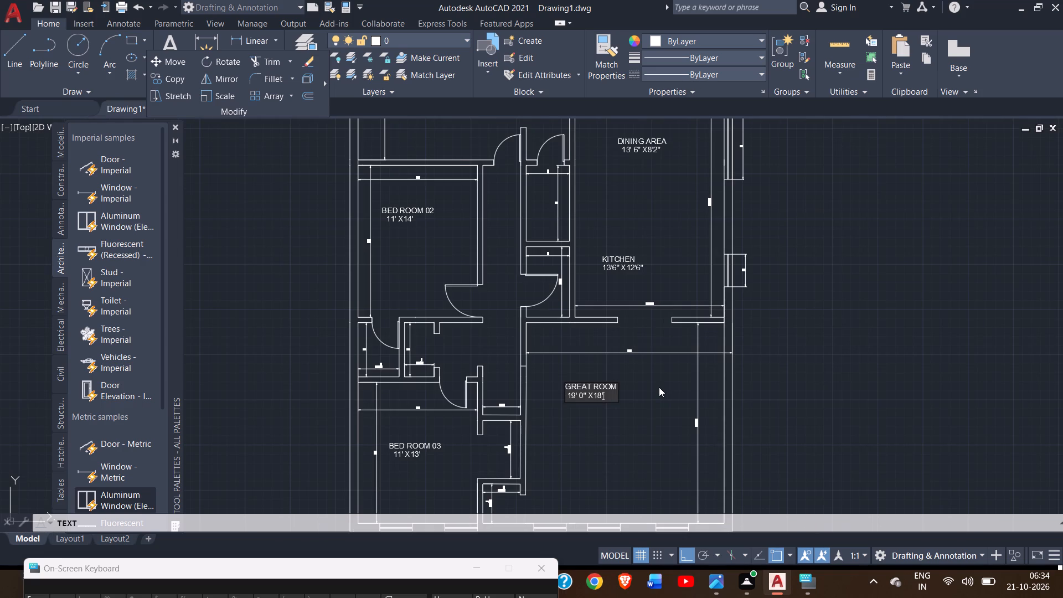
scroll(659, 387, "down", 1, "ctrl")
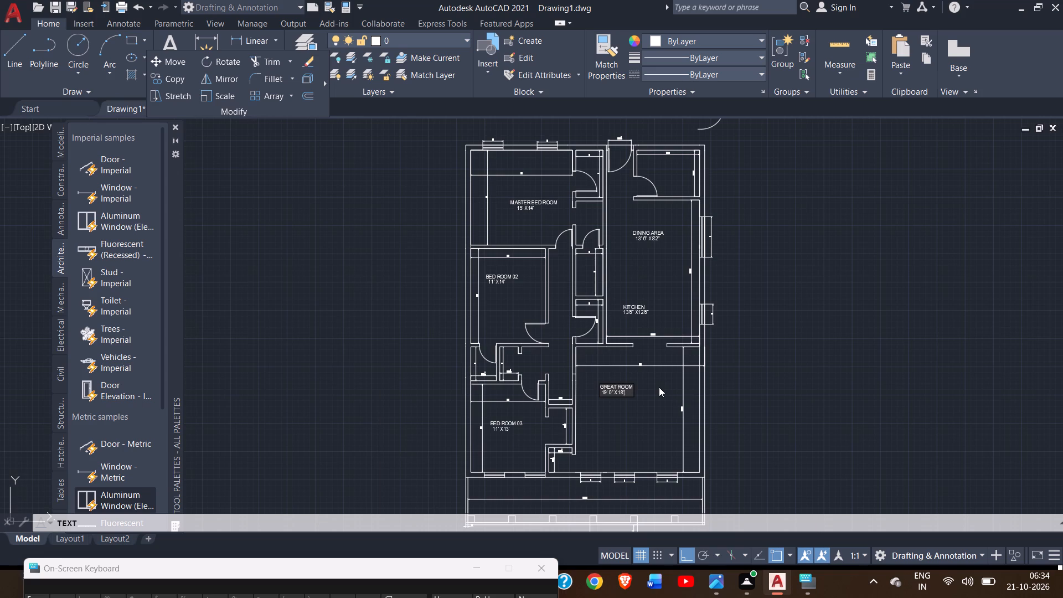
scroll(639, 425, "down", 1, "ctrl")
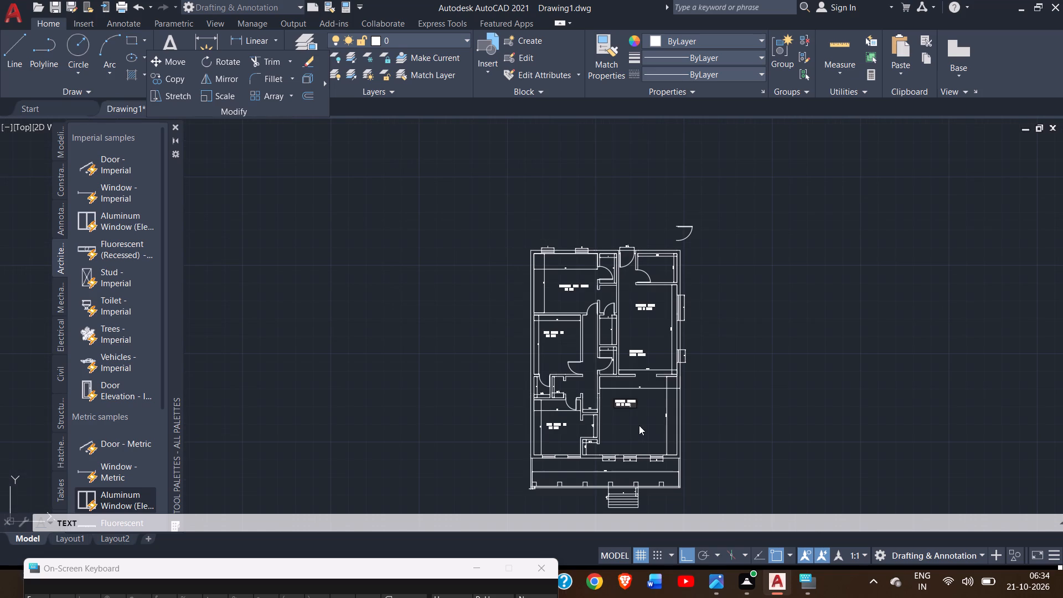
scroll(639, 425, "up", 1, "ctrl")
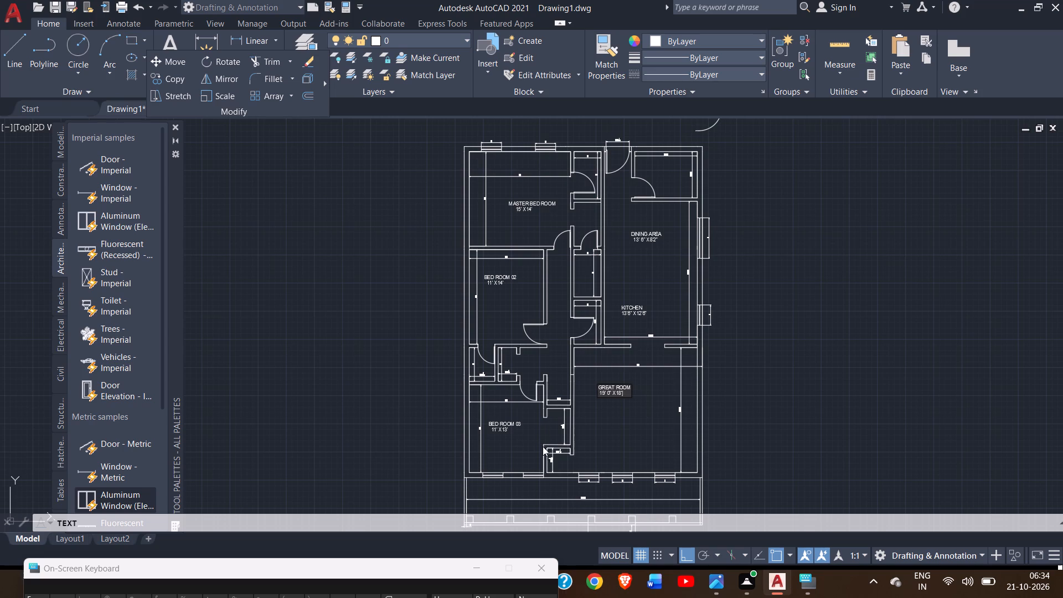
scroll(543, 446, "down", 1)
scroll(543, 446, "up", 1)
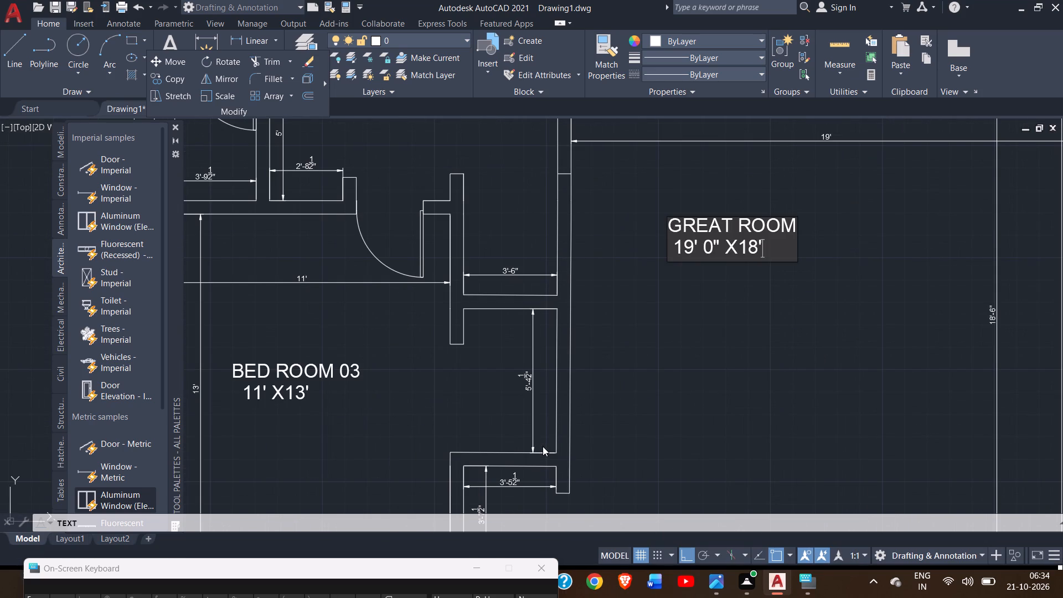
scroll(543, 446, "down", 3, "ctrl")
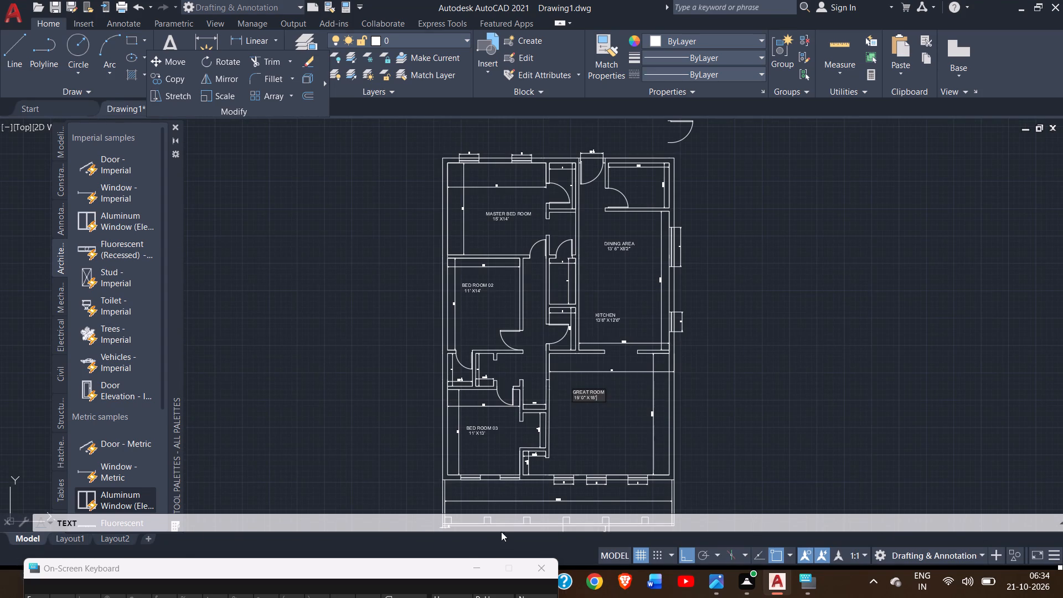
left_click(507, 493)
type("PORCH")
Add the room size 34'7" X7' as a second line under the PORCH label and finish the text command.
key("Return")
scroll(507, 493, "up", 2, "ctrl")
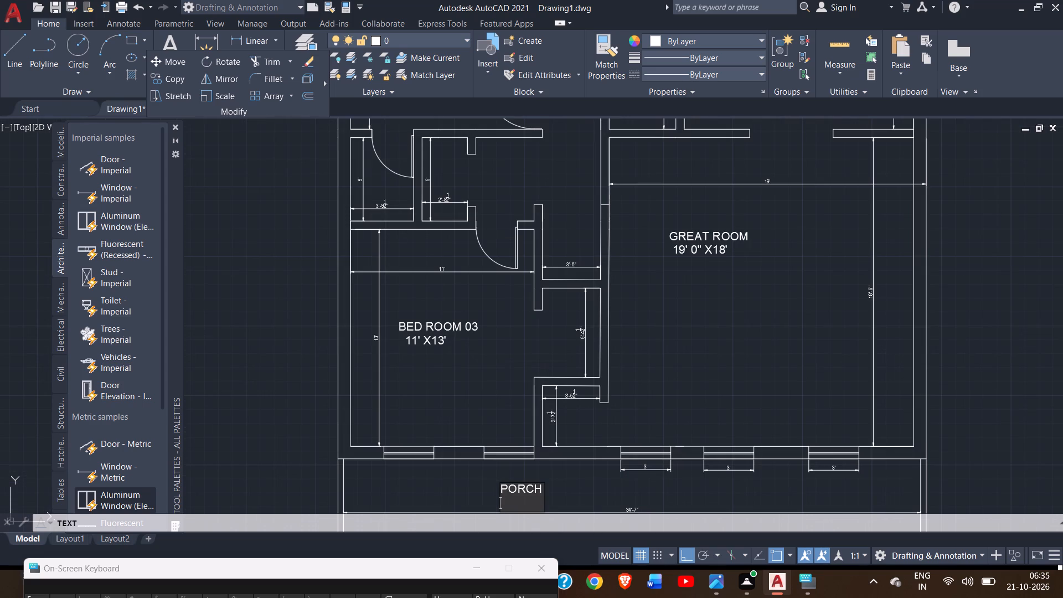
key("3")
type("4'7")
type("\" X")
type("7'")
scroll(528, 298, "down", 2, "ctrl")
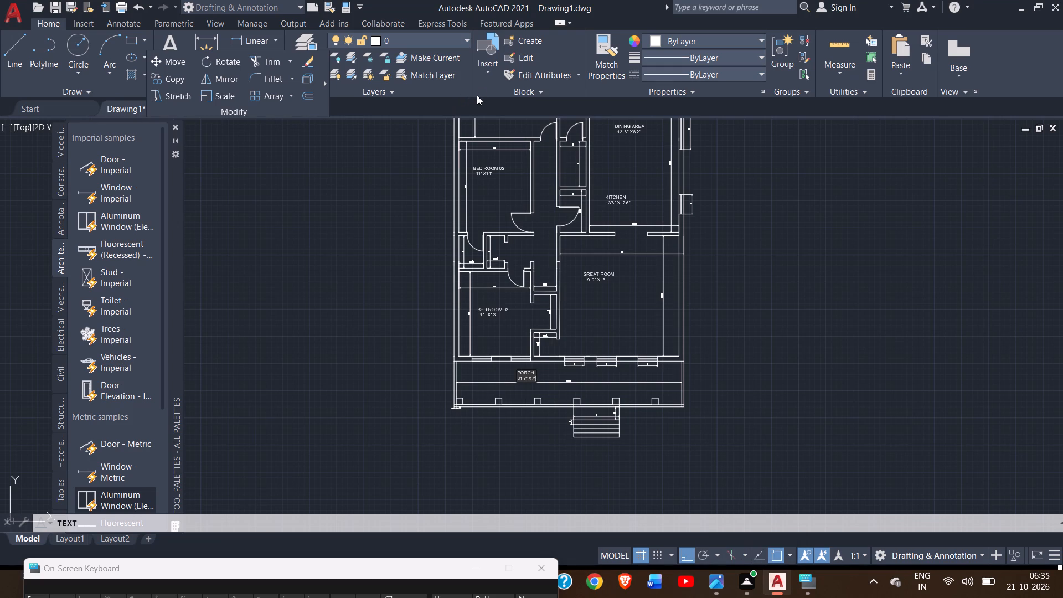
left_click(486, 58)
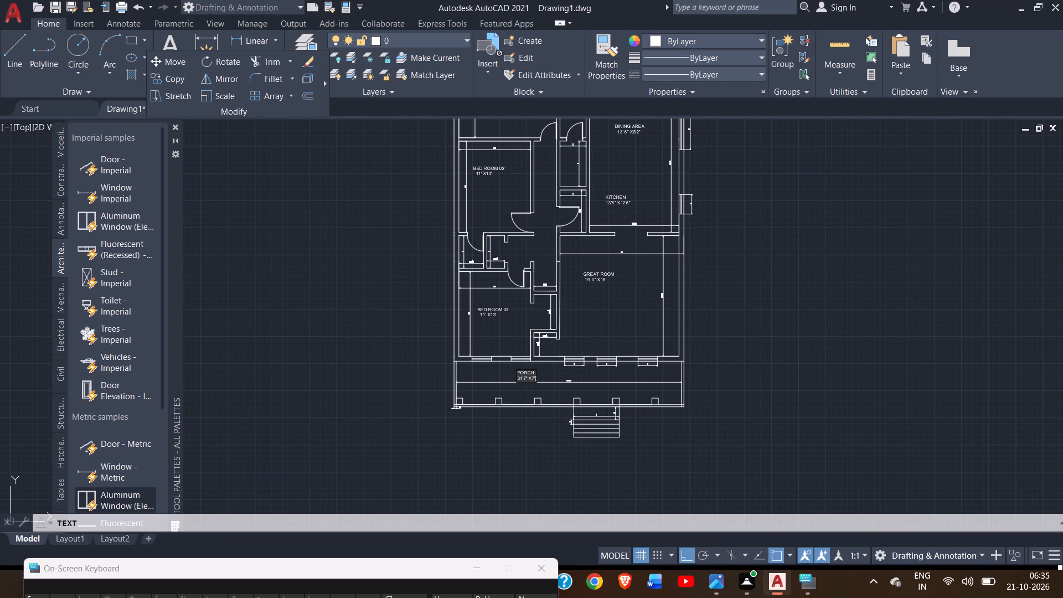
left_click(488, 43)
right_click(488, 43)
left_click(530, 92)
right_click(330, 316)
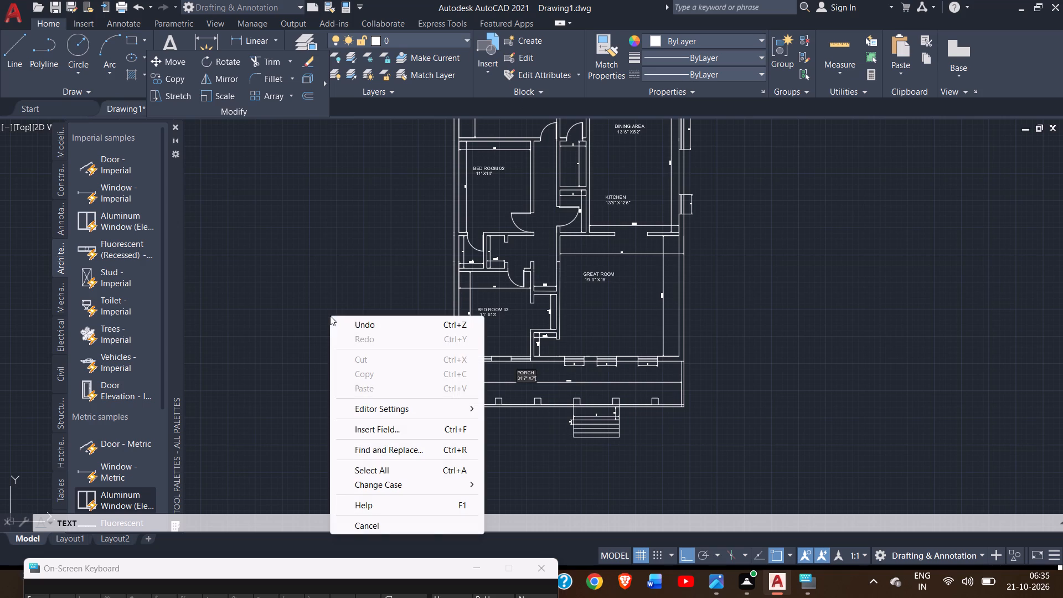
left_click(316, 316)
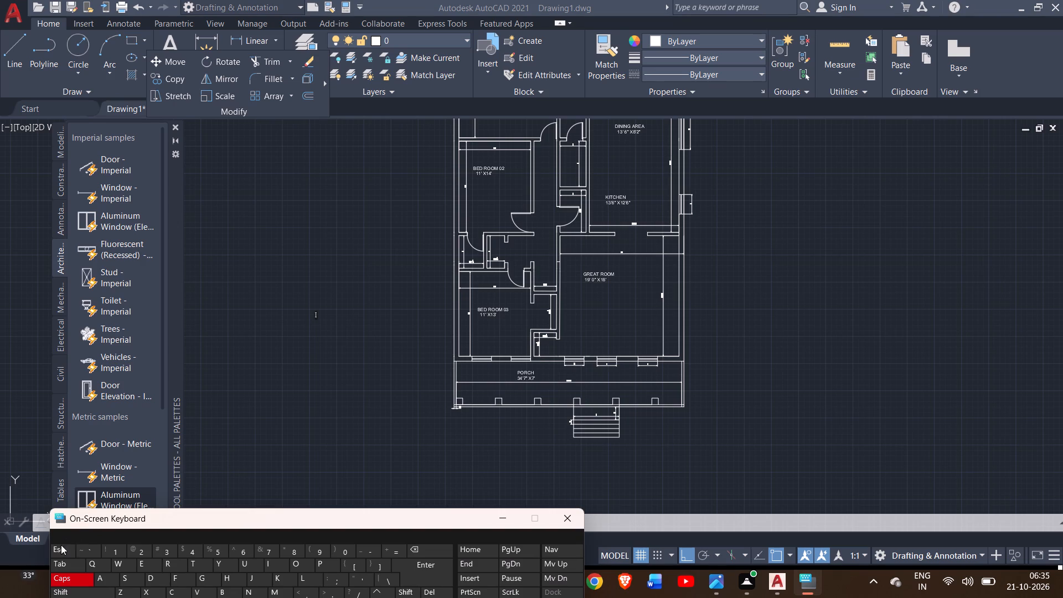
triple_click(254, 382)
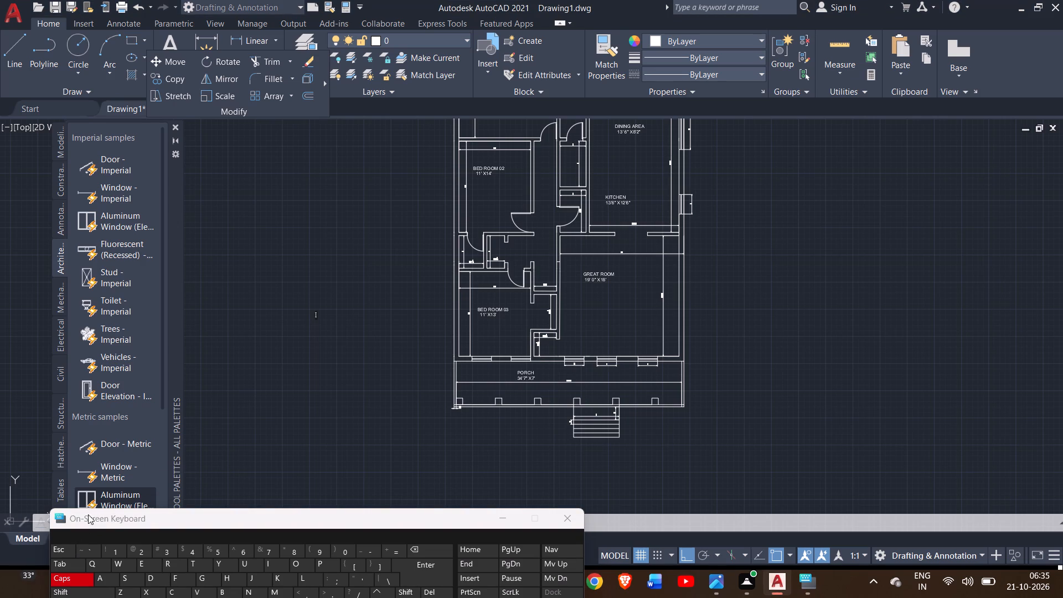
key("Escape")
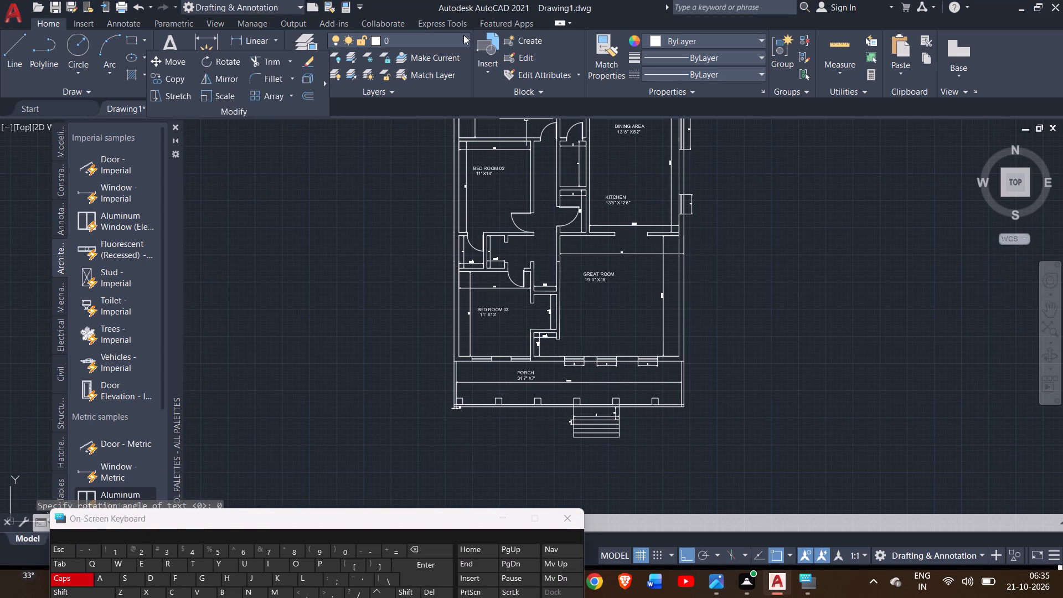
Open the block libraries at the 01-04-cad-blocks-net-sofas library to insert furniture.
left_click(489, 52)
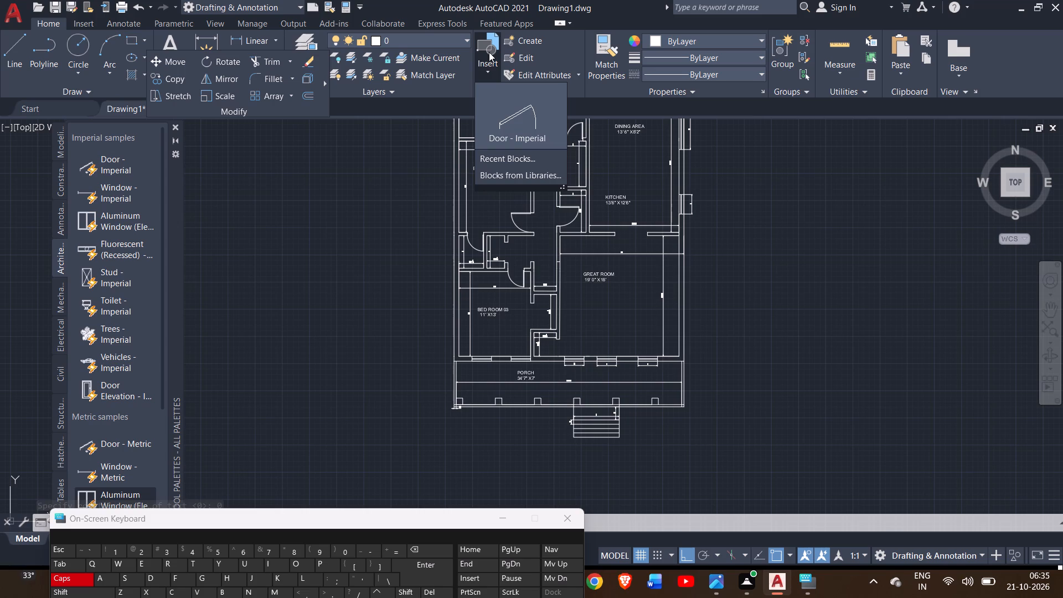
left_click(507, 175)
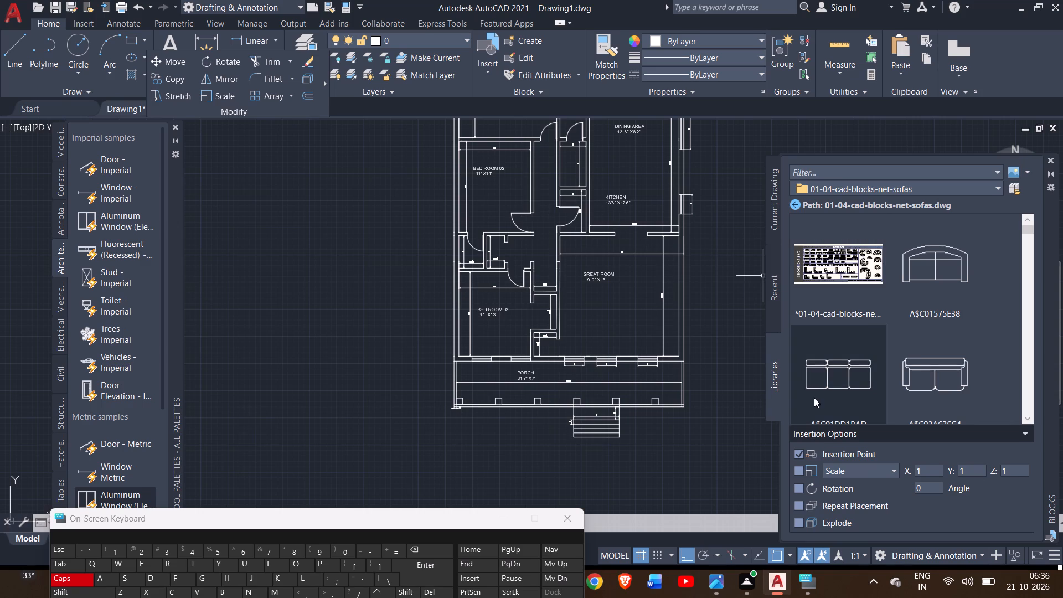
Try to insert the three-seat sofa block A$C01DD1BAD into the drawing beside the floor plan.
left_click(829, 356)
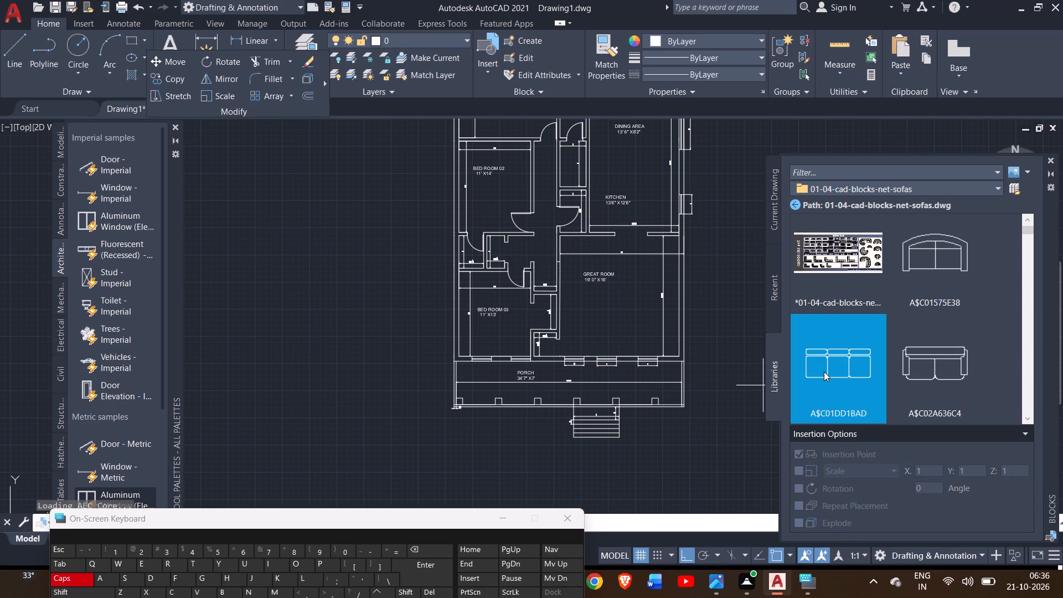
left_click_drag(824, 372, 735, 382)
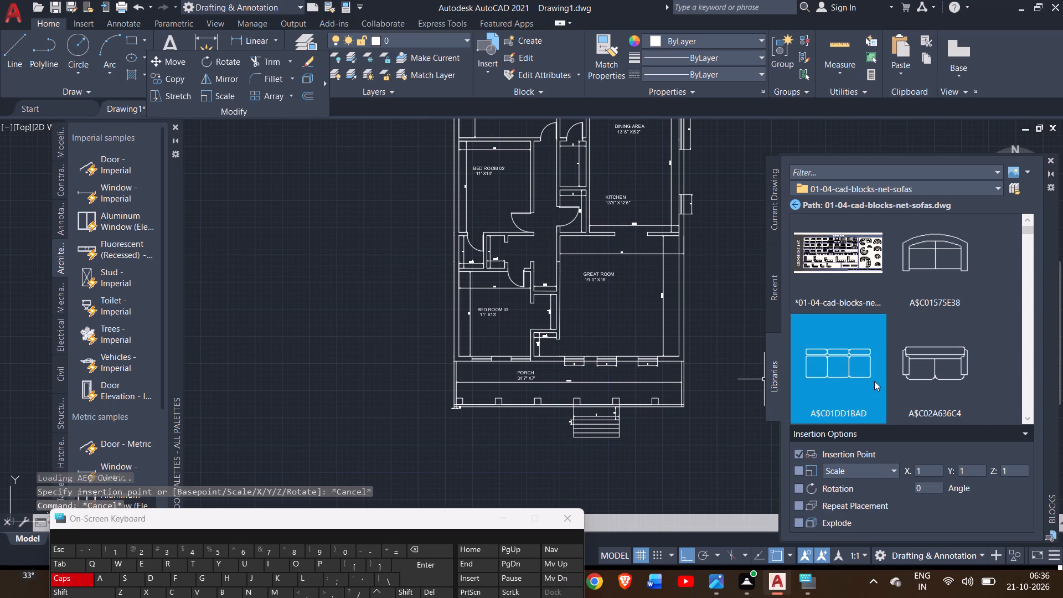
Set the block insertion scale factors to 5 for X, Y and Z.
scroll(880, 401, "down", 2)
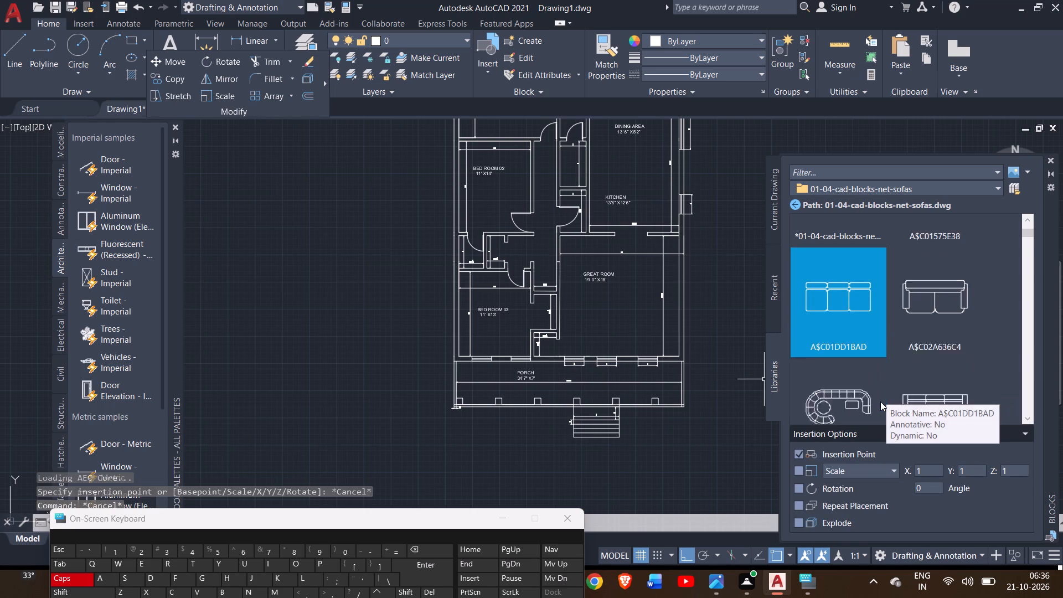
scroll(880, 401, "down", 2)
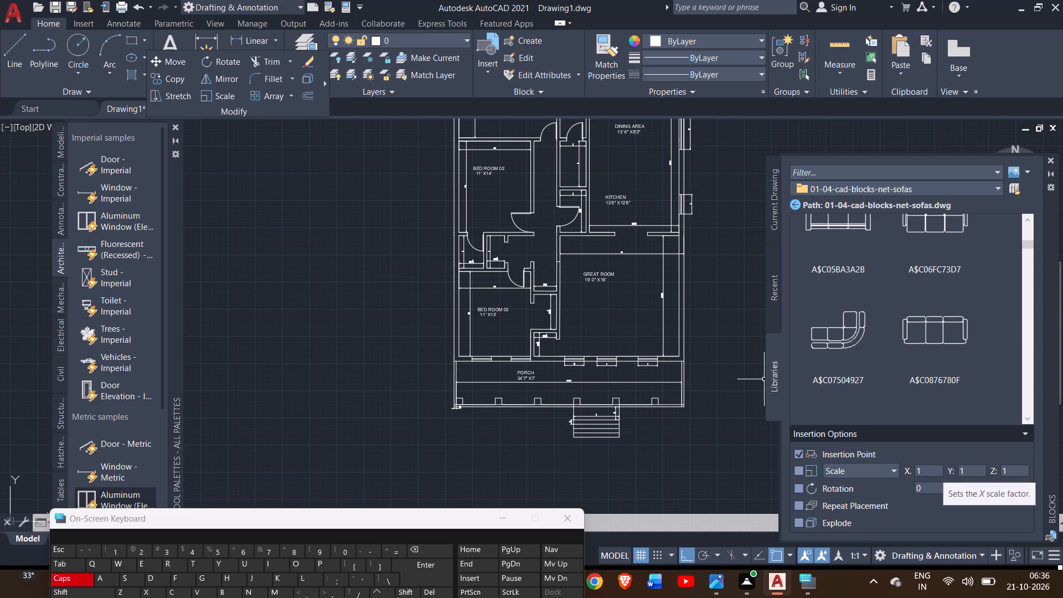
left_click(935, 468)
key("BackSpace")
key("BackSpace")
key("BackSpace")
key("BackSpace")
key("BackSpace")
key("BackSpace")
key("BackSpace")
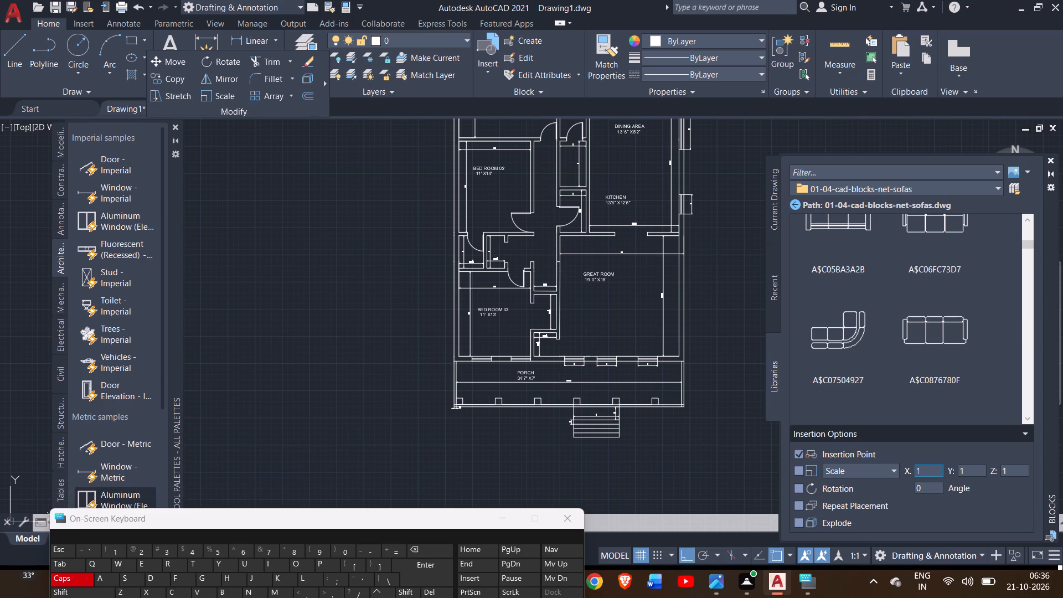
key("5")
key("Return")
left_click(976, 465)
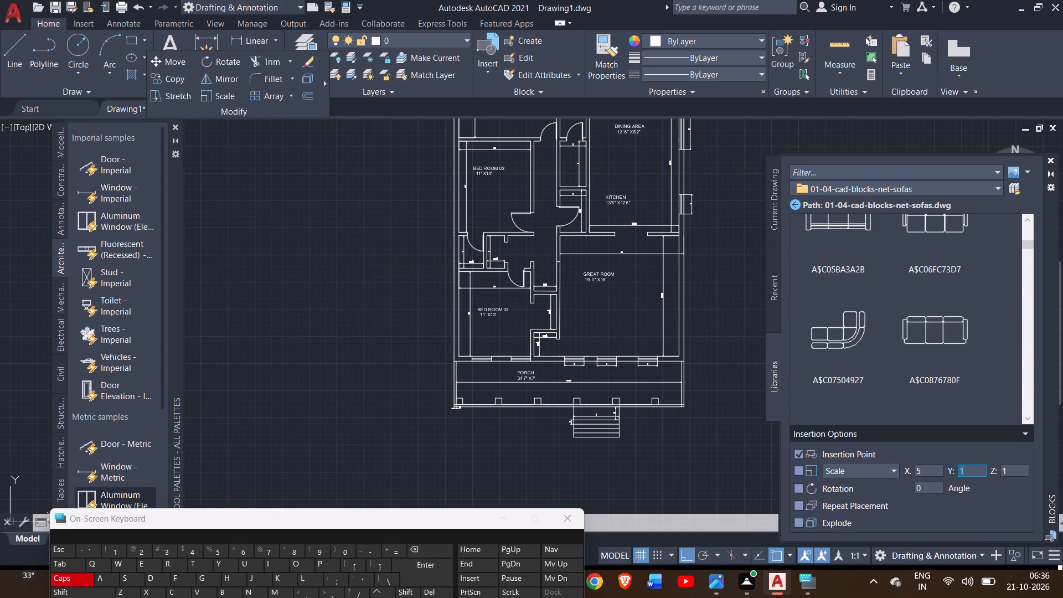
left_click(972, 473)
key("BackSpace")
key("BackSpace")
key("5")
key("Return")
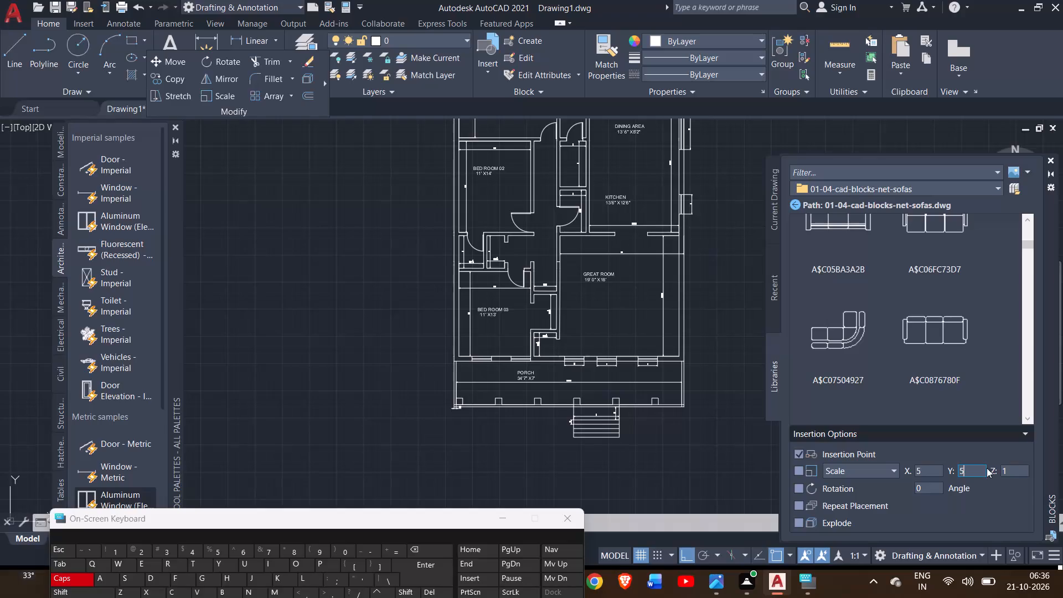
left_click(1018, 475)
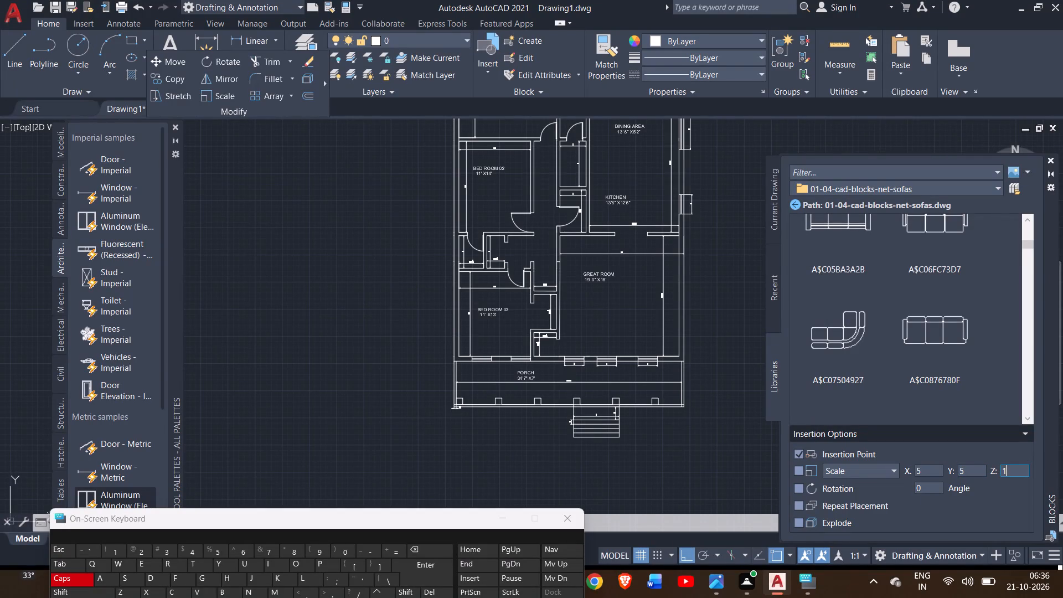
key("BackSpace")
key("5")
key("Return")
Move the Blocks palette across the floor plan to overlap the tool palettes, uncovering the view navigation controls.
left_click_drag(754, 447, 705, 442)
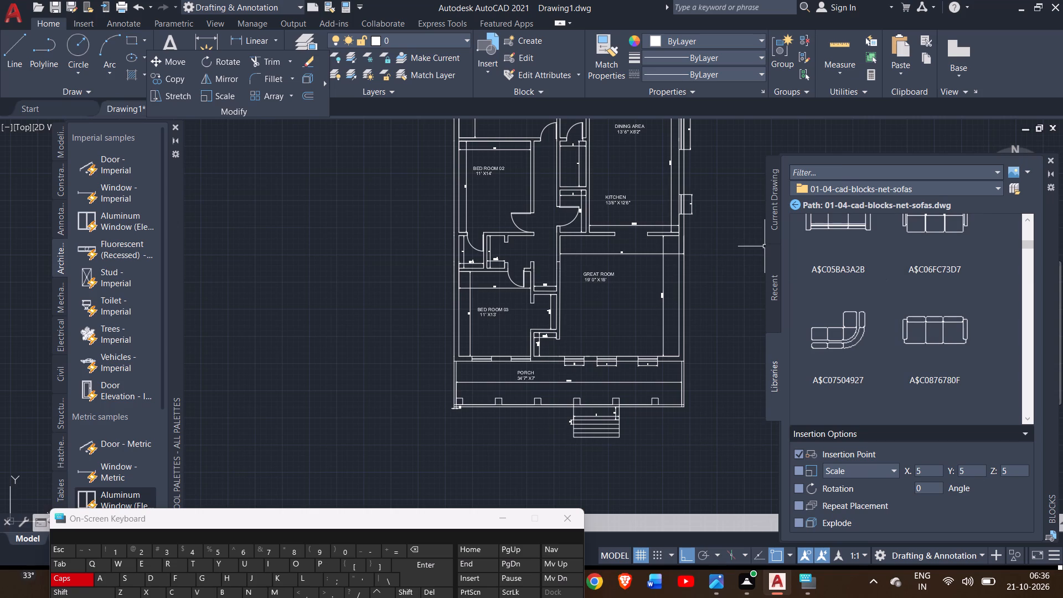
left_click_drag(856, 160, 823, 171)
left_click_drag(841, 166, 836, 179)
left_click_drag(777, 162, 767, 163)
left_click_drag(767, 163, 887, 152)
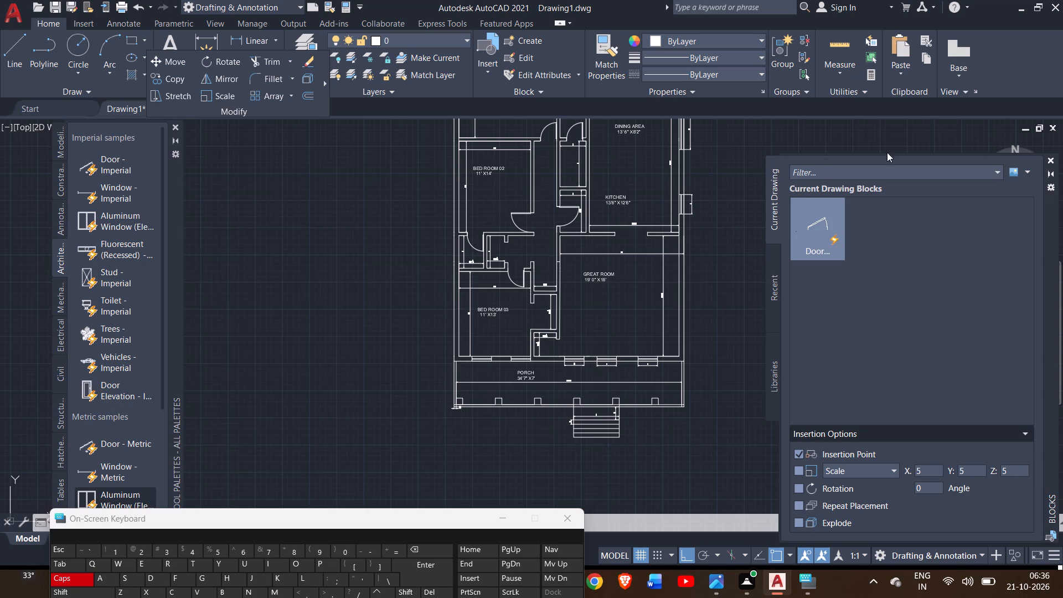
left_click_drag(887, 152, 1046, 219)
left_click_drag(1046, 219, 1012, 204)
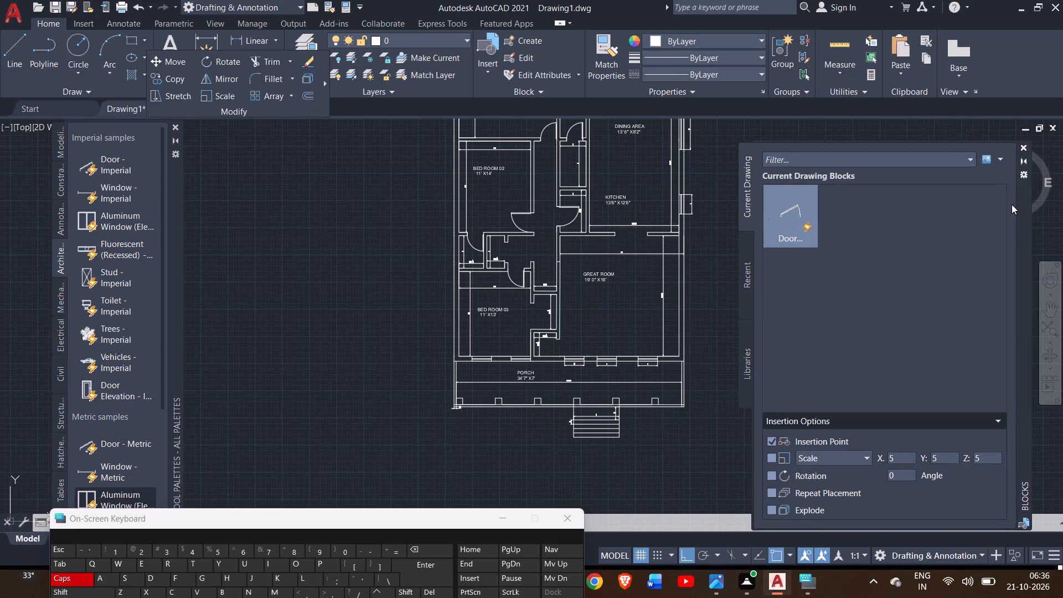
left_click_drag(1012, 204, 370, 204)
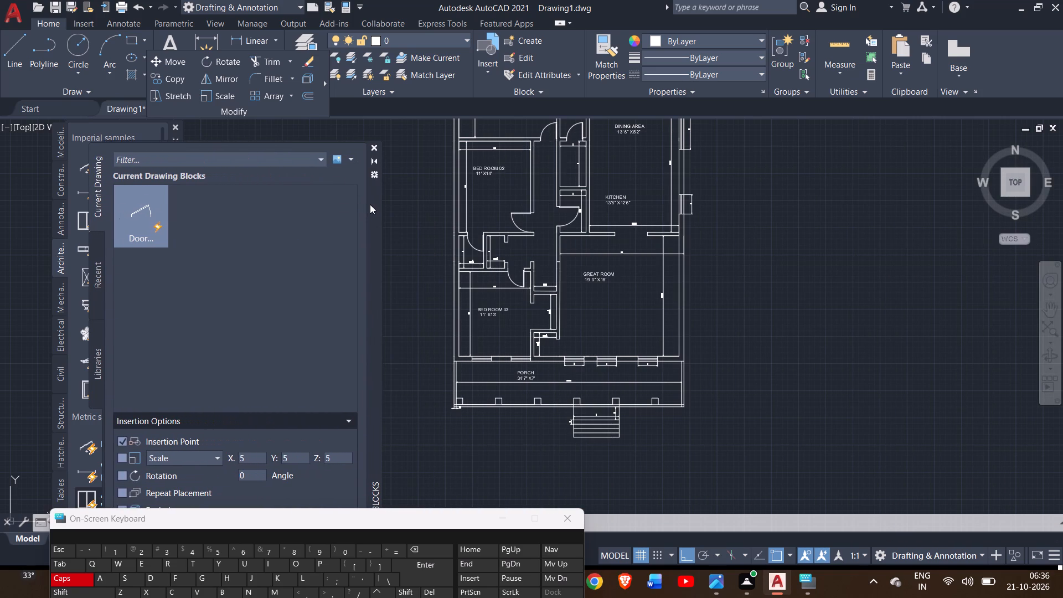
left_click(1055, 310)
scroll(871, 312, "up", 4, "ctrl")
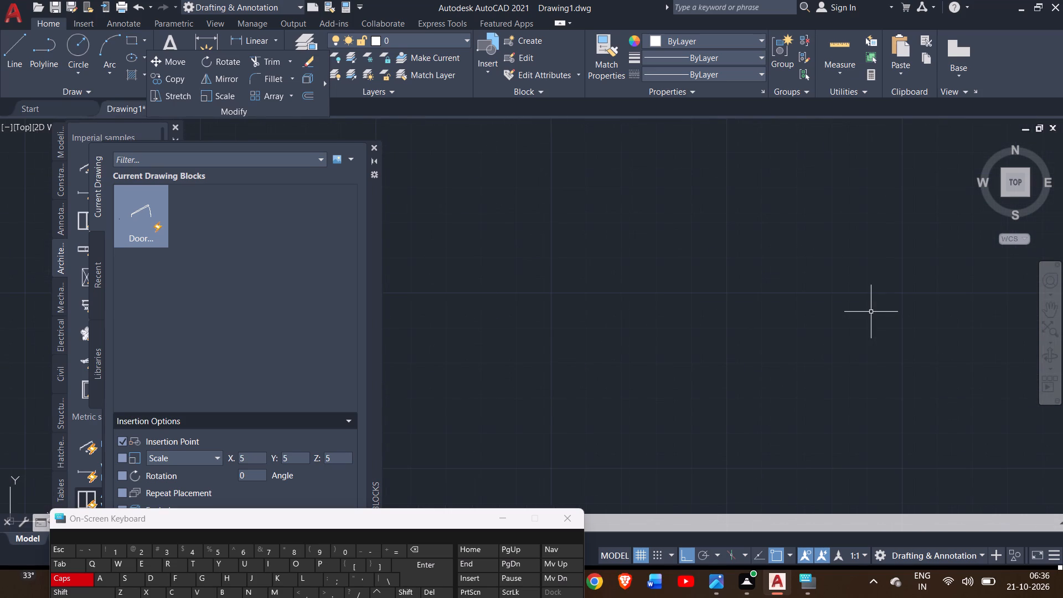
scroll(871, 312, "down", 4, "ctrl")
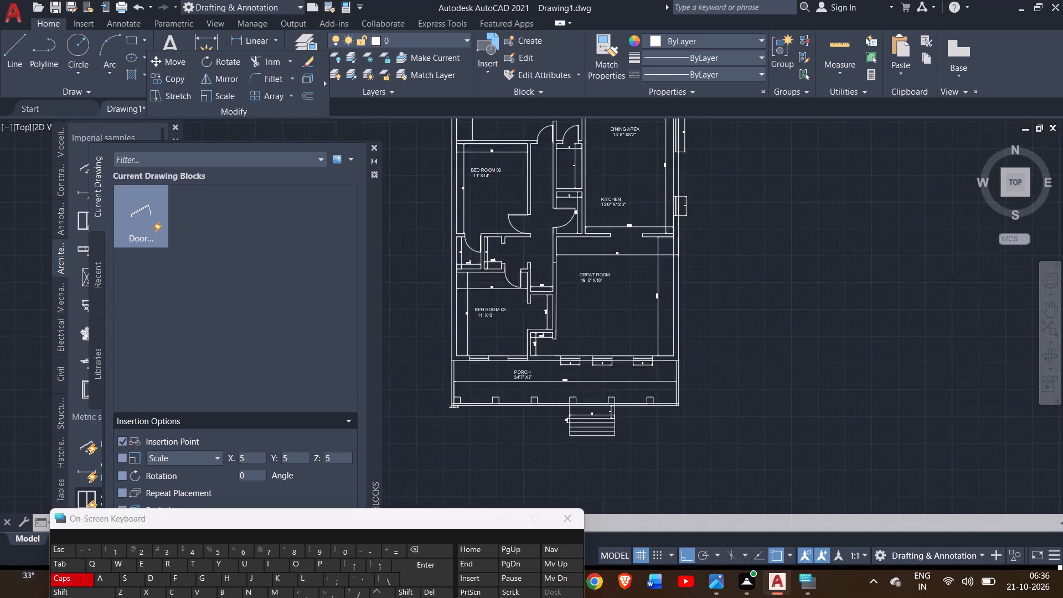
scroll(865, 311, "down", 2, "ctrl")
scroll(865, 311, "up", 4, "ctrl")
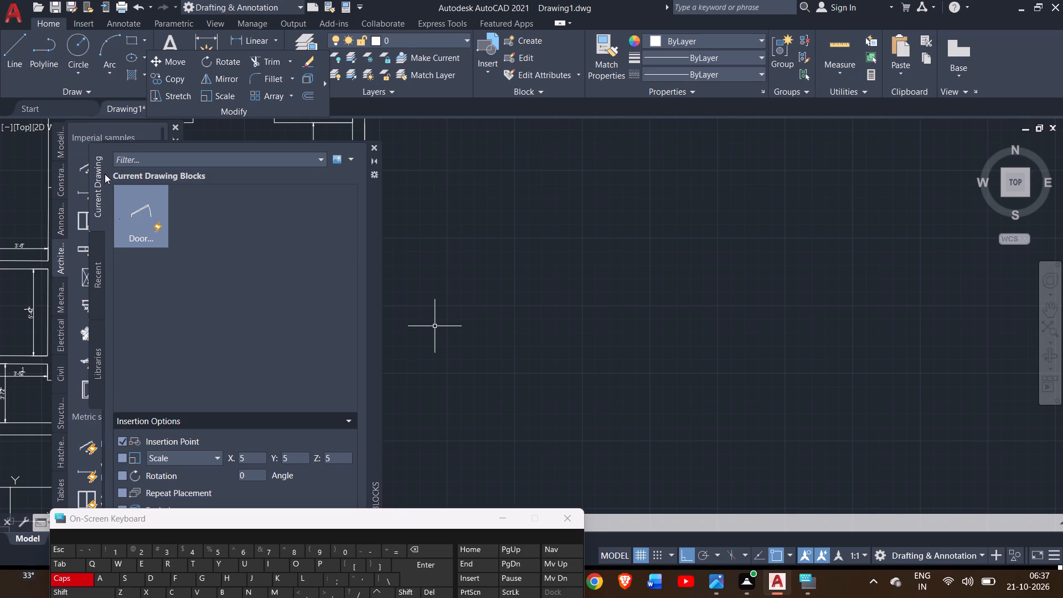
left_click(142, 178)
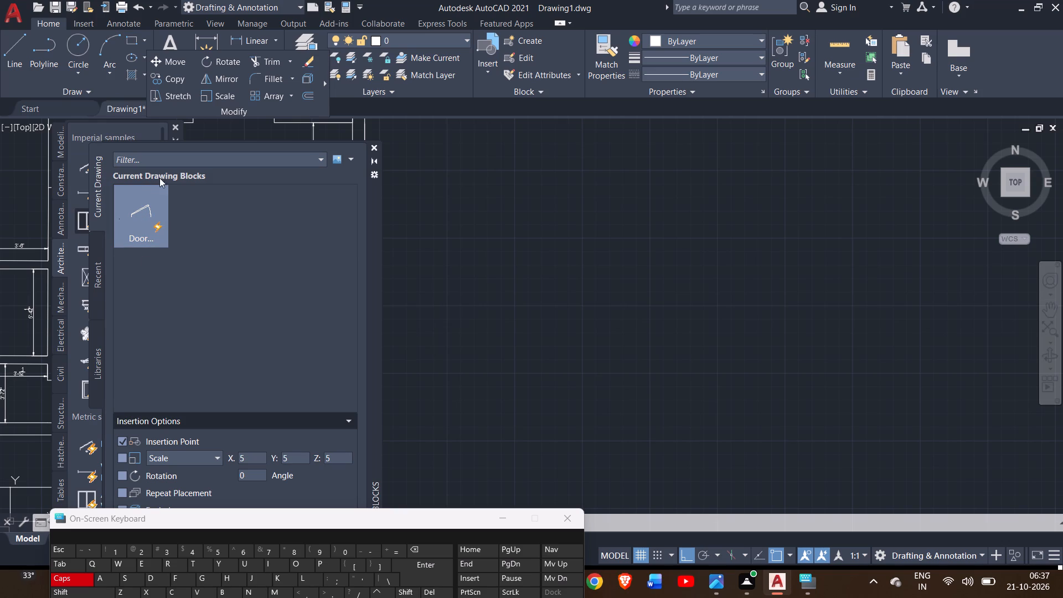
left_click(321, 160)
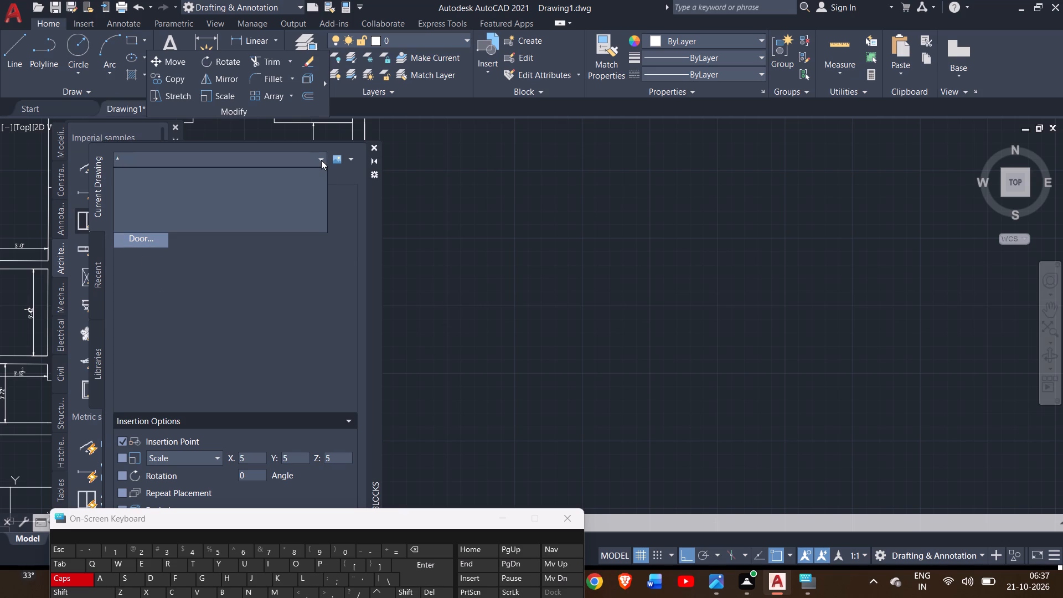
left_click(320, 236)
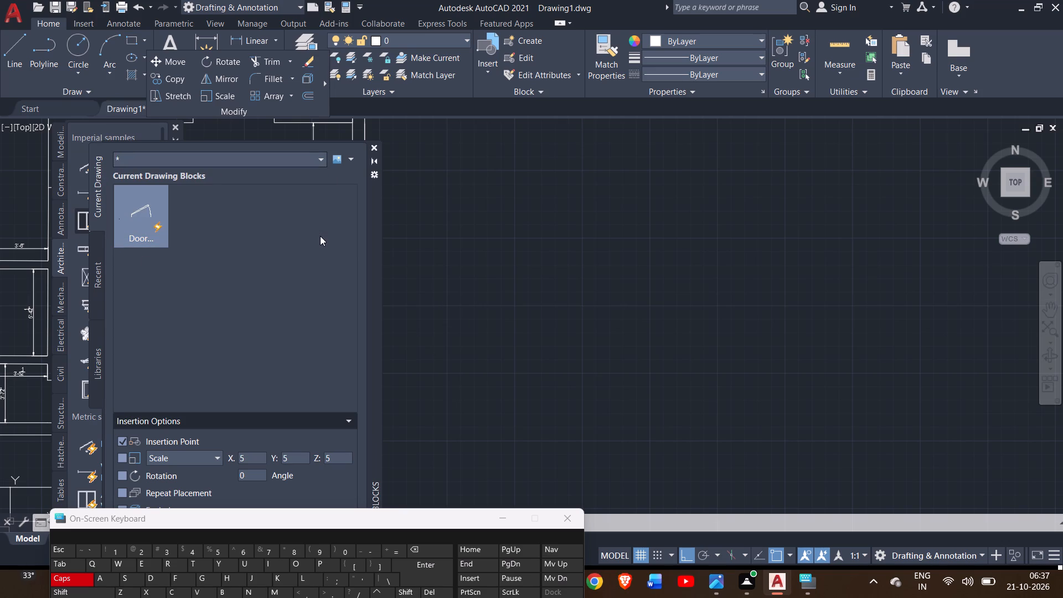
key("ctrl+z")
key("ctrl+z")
Insert the three-seat sofa block A$C0876780F from the 01-04-cad-blocks-net-sofas library into the empty space beside the floor plan.
left_click(105, 361)
left_click(102, 360)
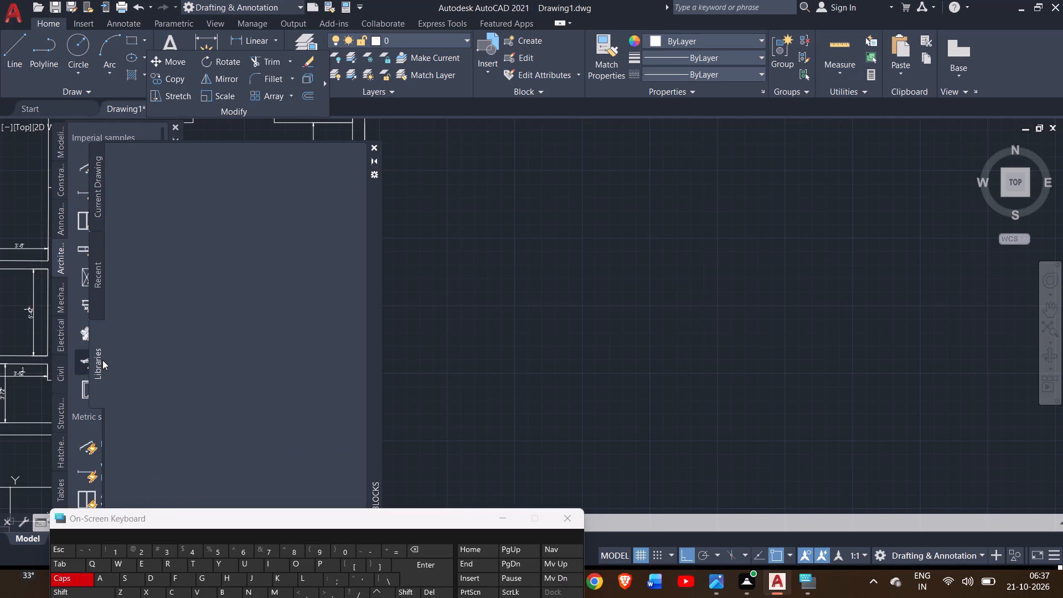
left_click(248, 296)
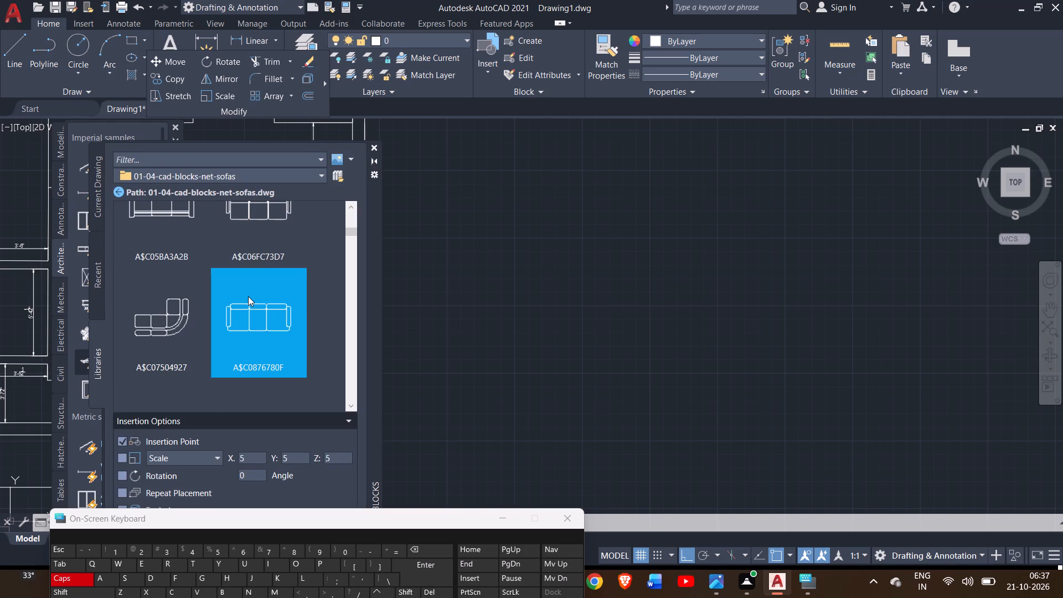
left_click(425, 300)
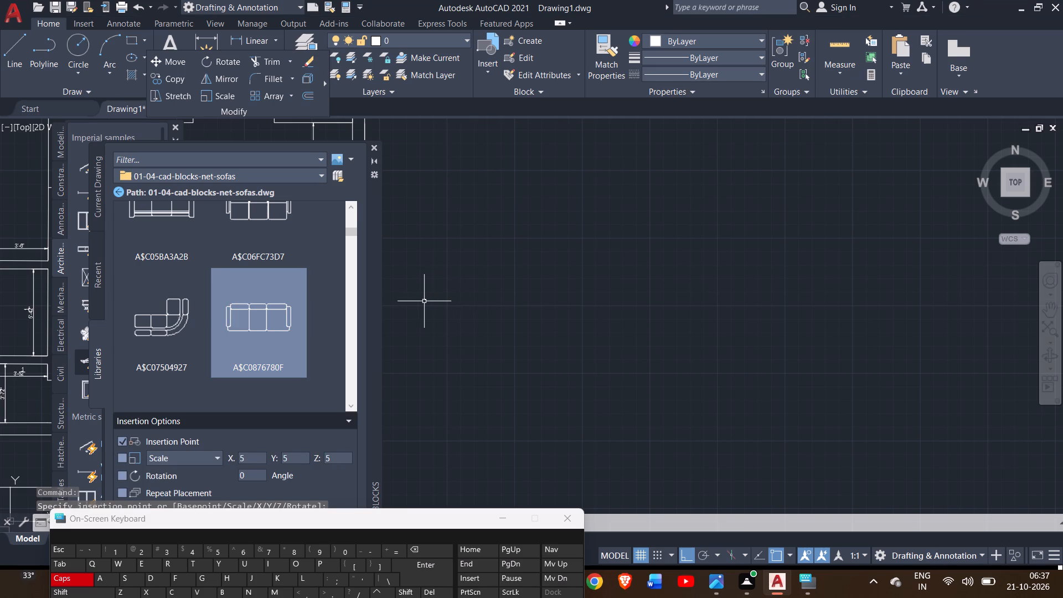
scroll(424, 301, "up", 3, "ctrl")
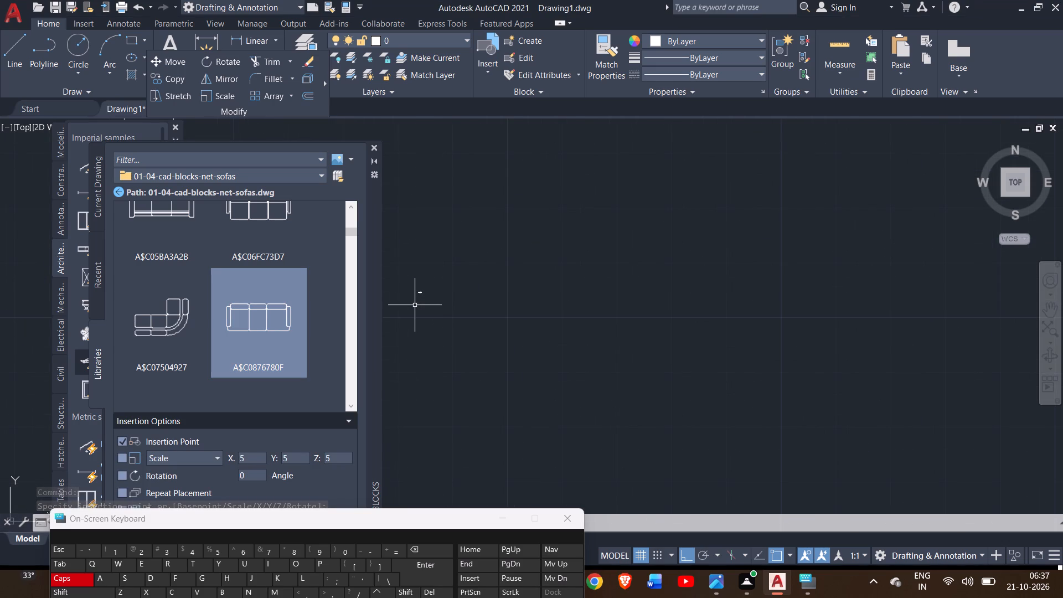
scroll(415, 305, "up", 2, "ctrl")
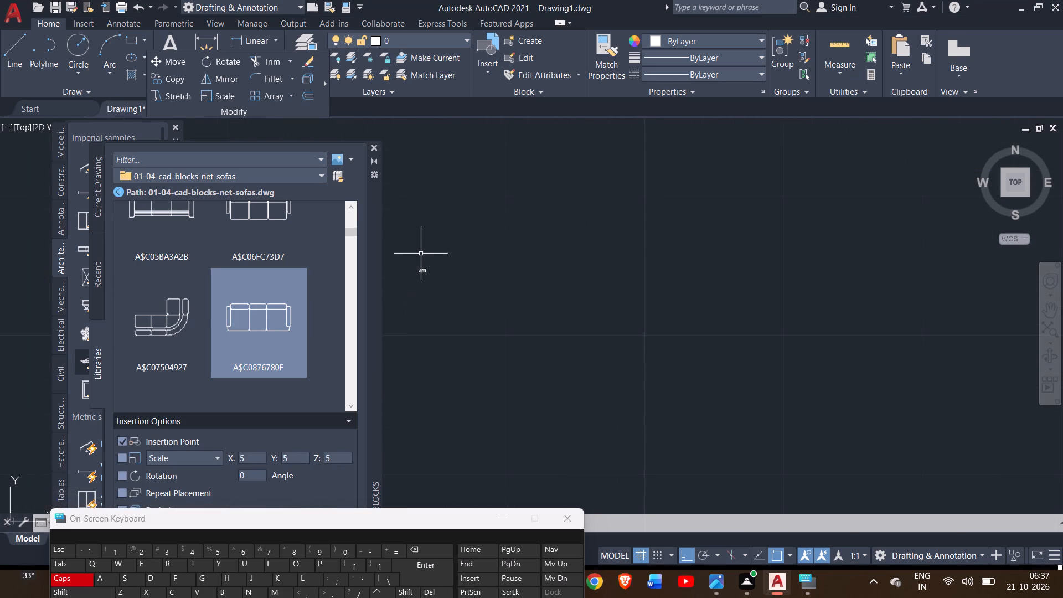
scroll(420, 255, "up", 5, "ctrl")
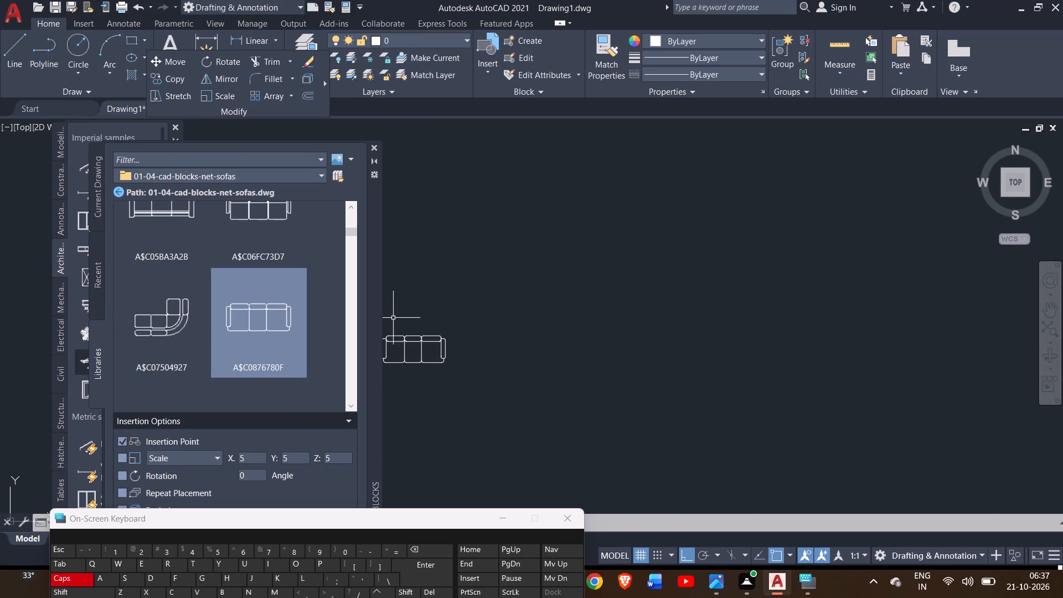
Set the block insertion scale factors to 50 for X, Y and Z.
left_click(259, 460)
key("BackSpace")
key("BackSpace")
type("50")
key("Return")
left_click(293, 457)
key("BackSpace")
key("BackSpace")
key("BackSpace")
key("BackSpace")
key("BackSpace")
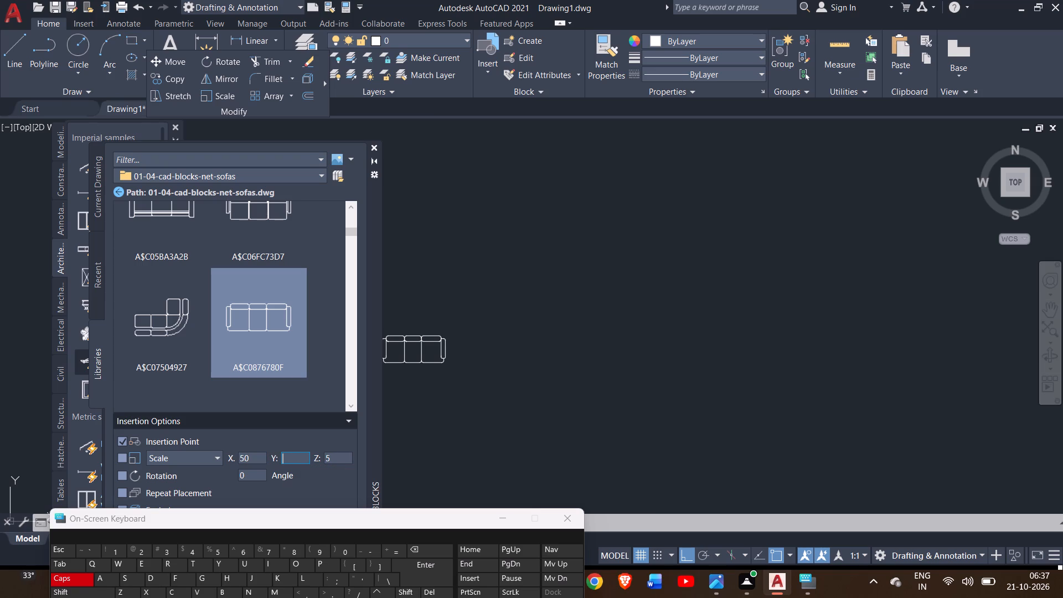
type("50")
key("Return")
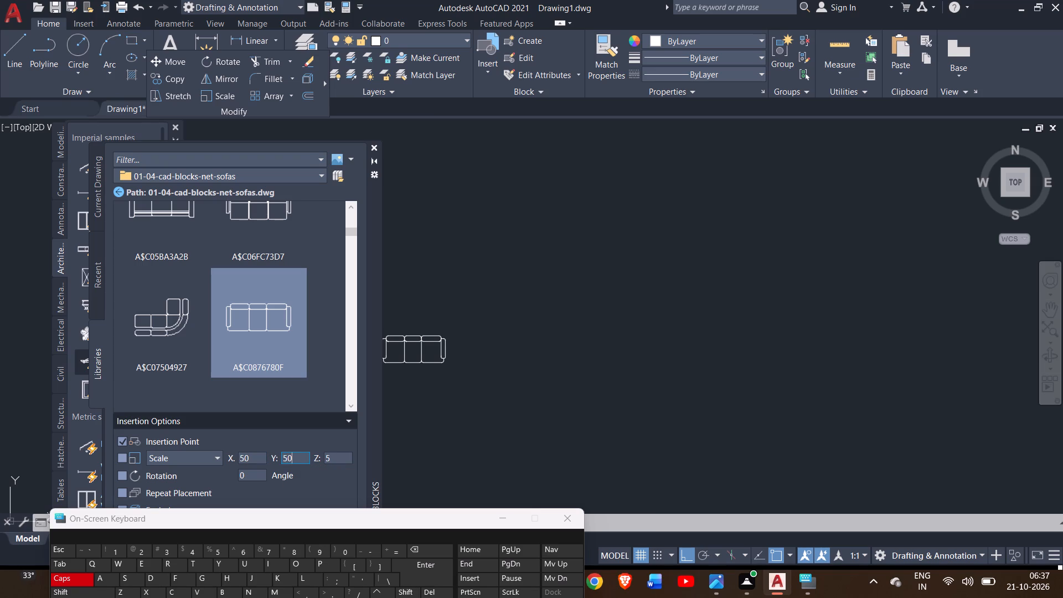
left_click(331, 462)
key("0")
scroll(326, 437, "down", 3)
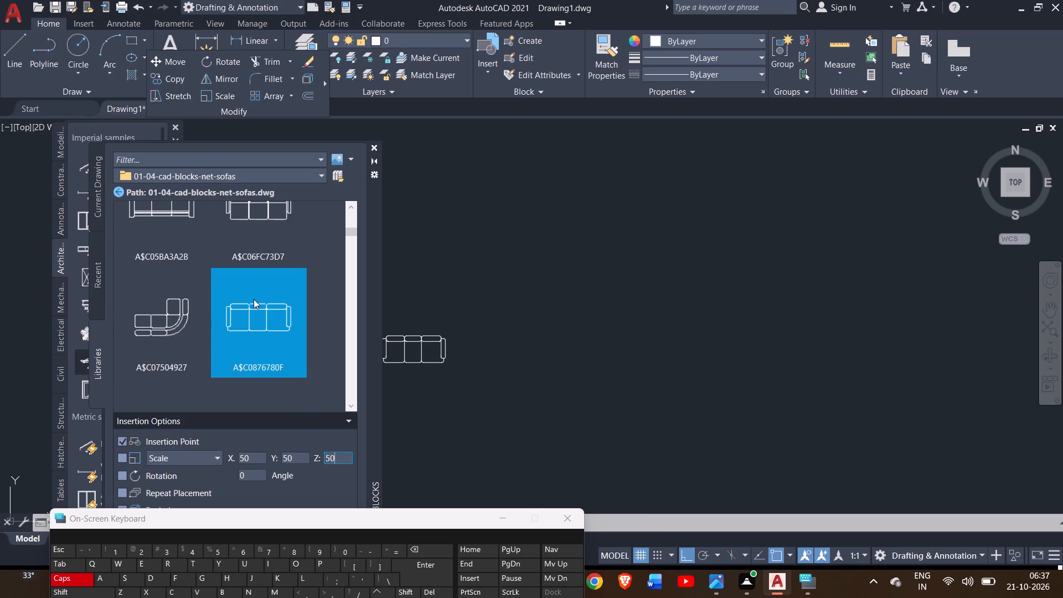
Move the Blocks palette up over the ribbon to uncover all of its insertion options.
left_click_drag(377, 203, 374, 177)
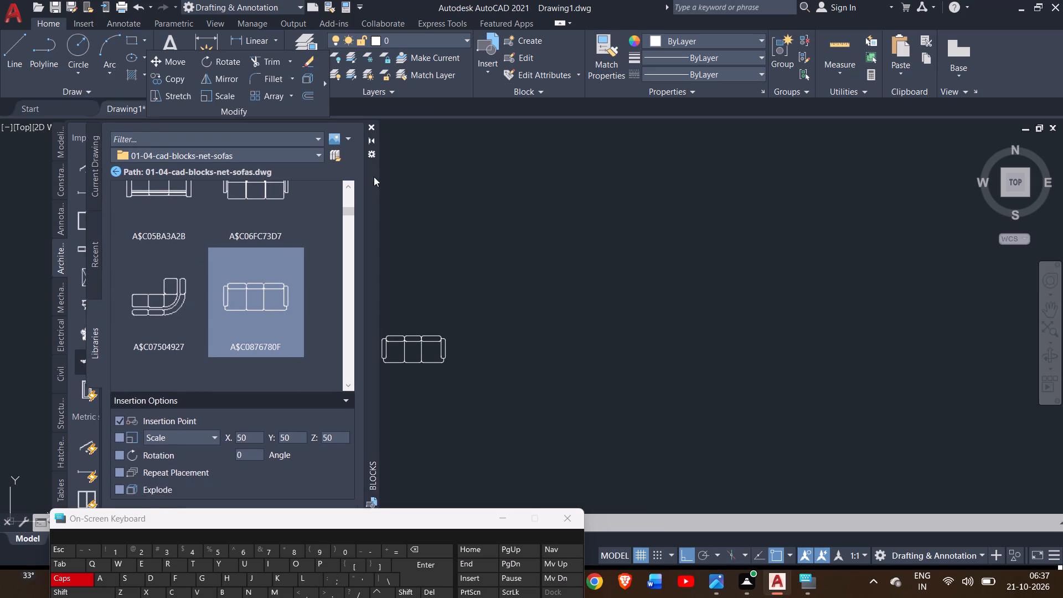
left_click_drag(374, 177, 343, 132)
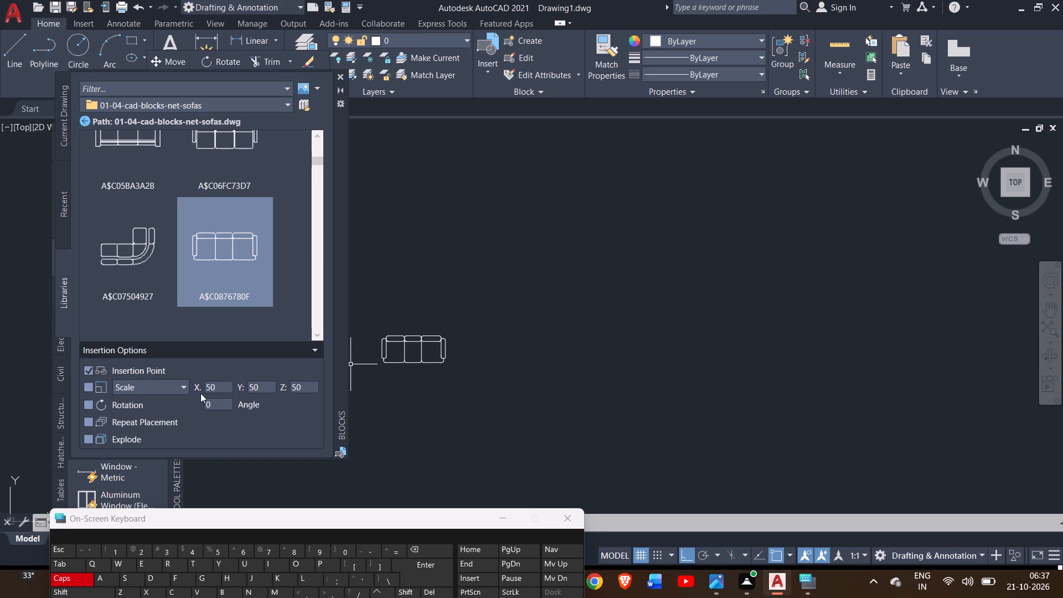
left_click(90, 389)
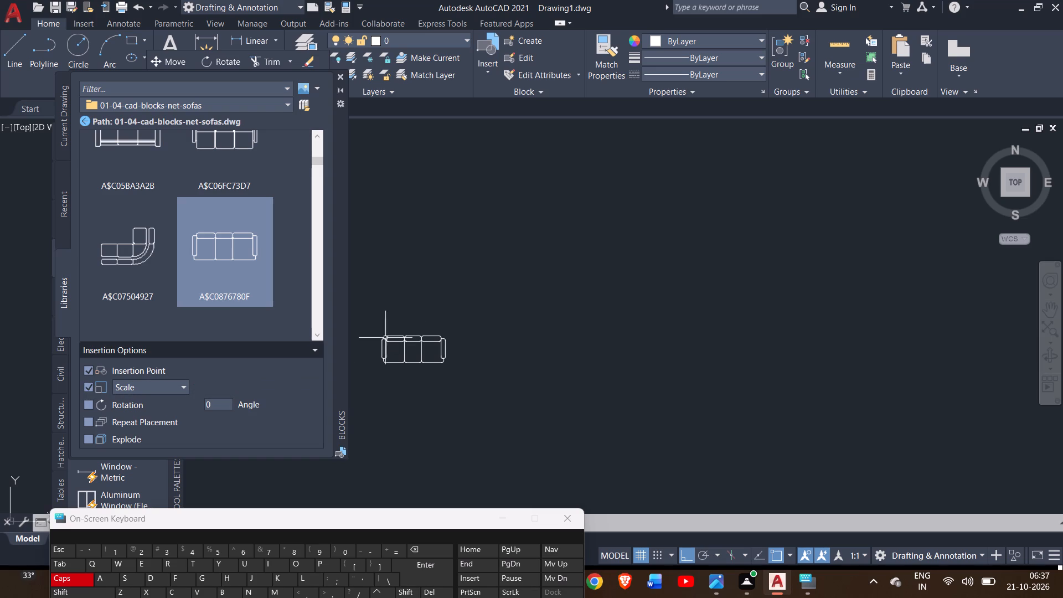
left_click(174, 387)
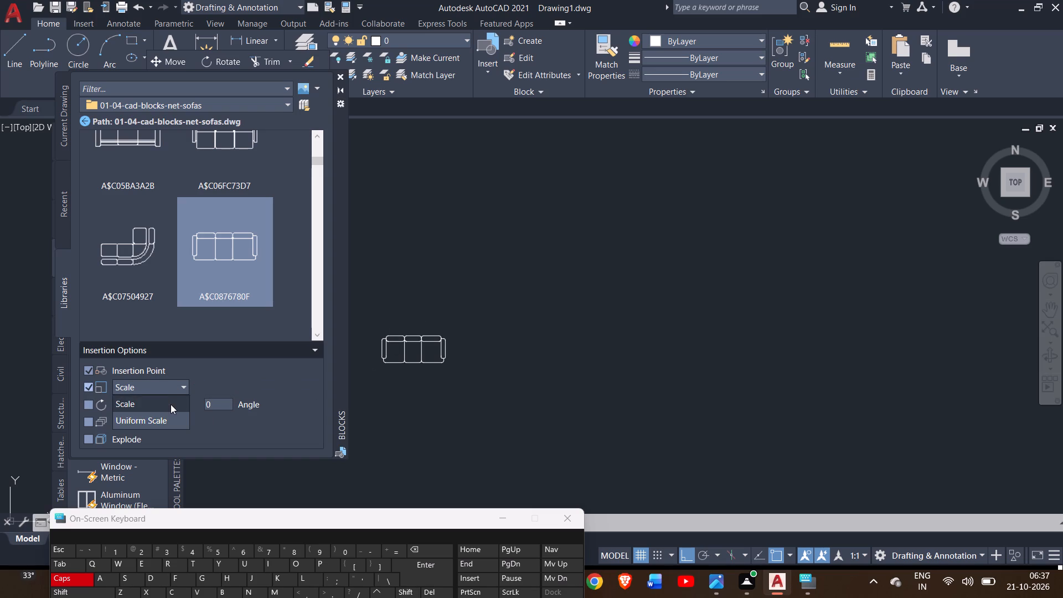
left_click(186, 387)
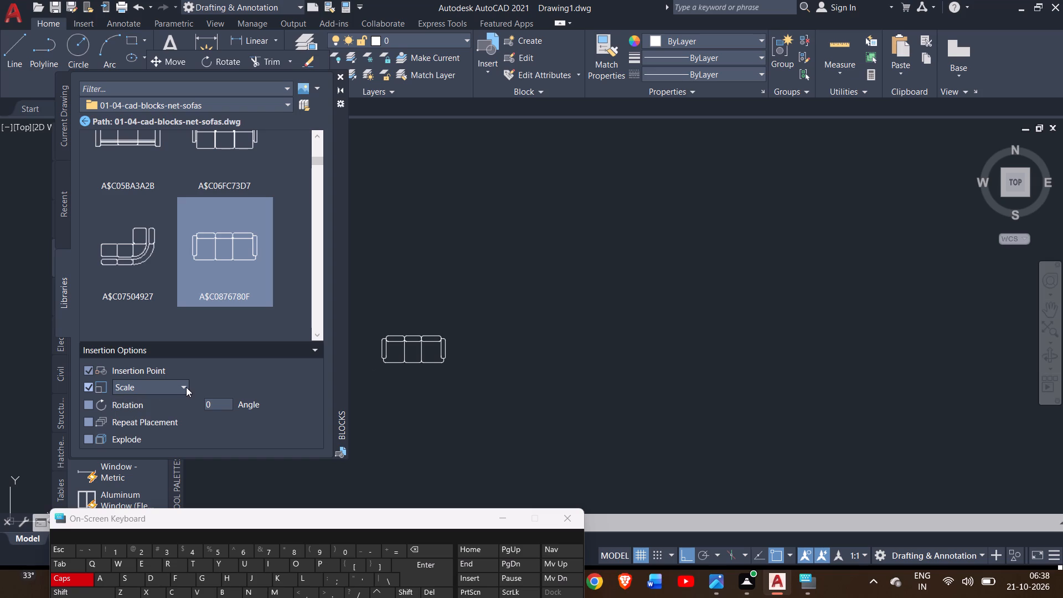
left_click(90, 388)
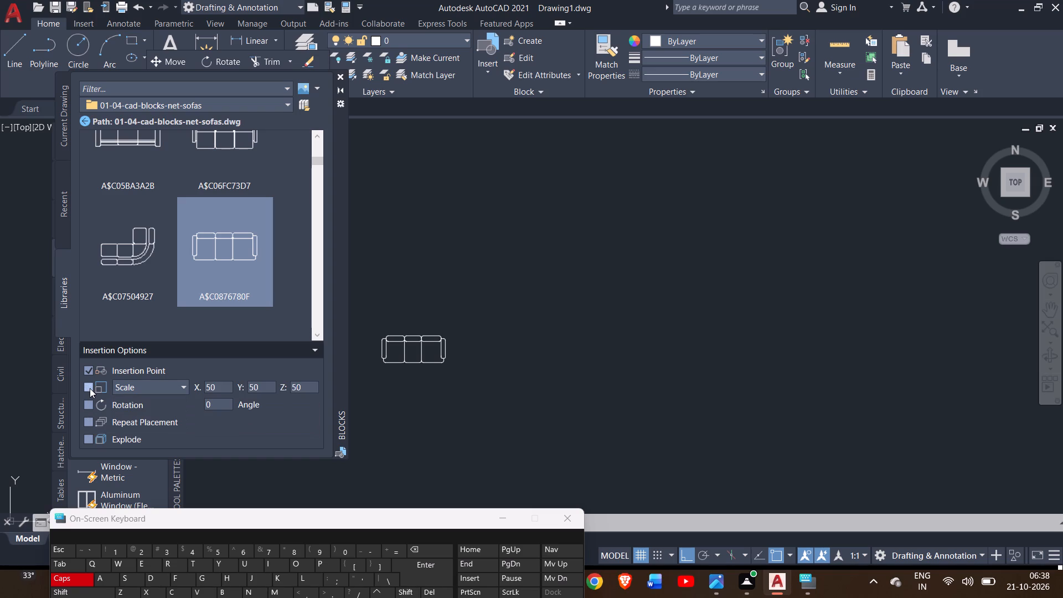
Set the block insertion scale factors to 1 for X, Y and Z.
left_click(223, 391)
key("BackSpace")
key("BackSpace")
key("1")
key("Return")
left_click(262, 385)
key("BackSpace")
key("BackSpace")
key("1")
key("Return")
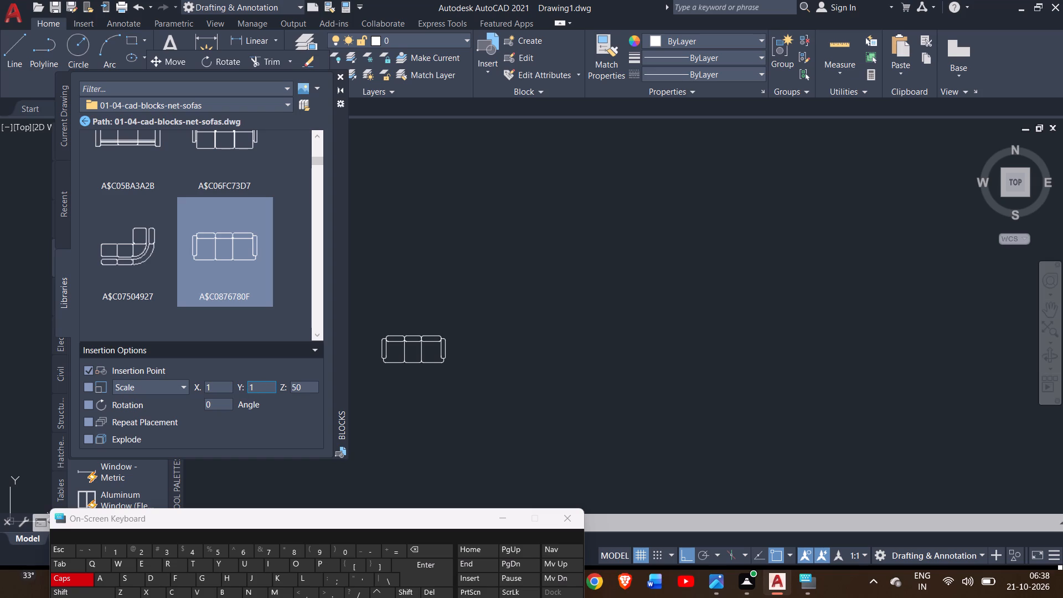
left_click(302, 388)
key("BackSpace")
key("BackSpace")
key("1")
key("Return")
left_click(388, 344)
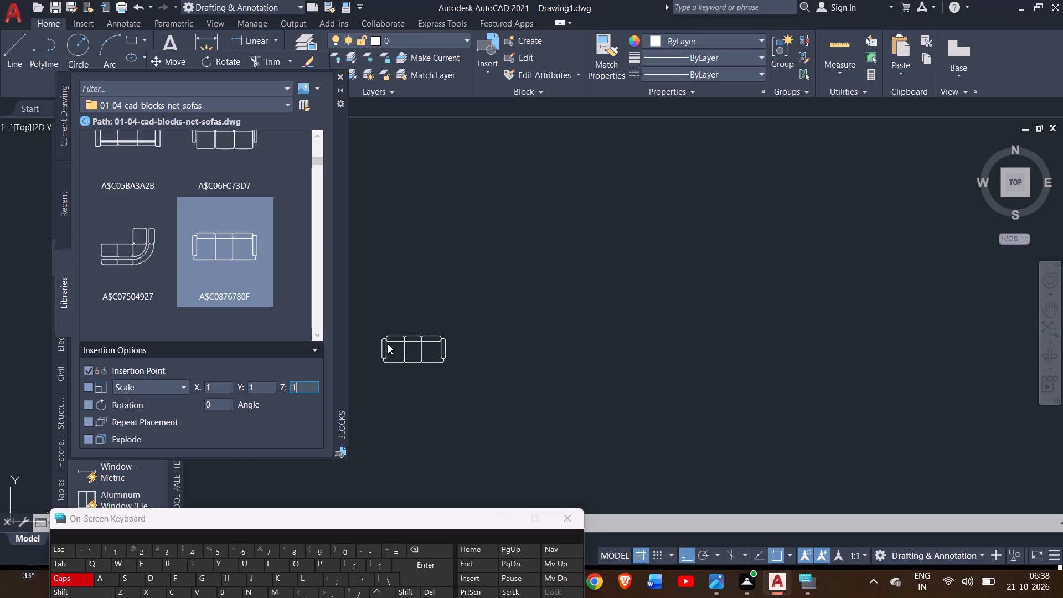
Move the Blocks palette clear of the Modify tools and enlarge the inserted three-seat sofa freehand with Scale from its lower-left corner.
left_click(390, 345)
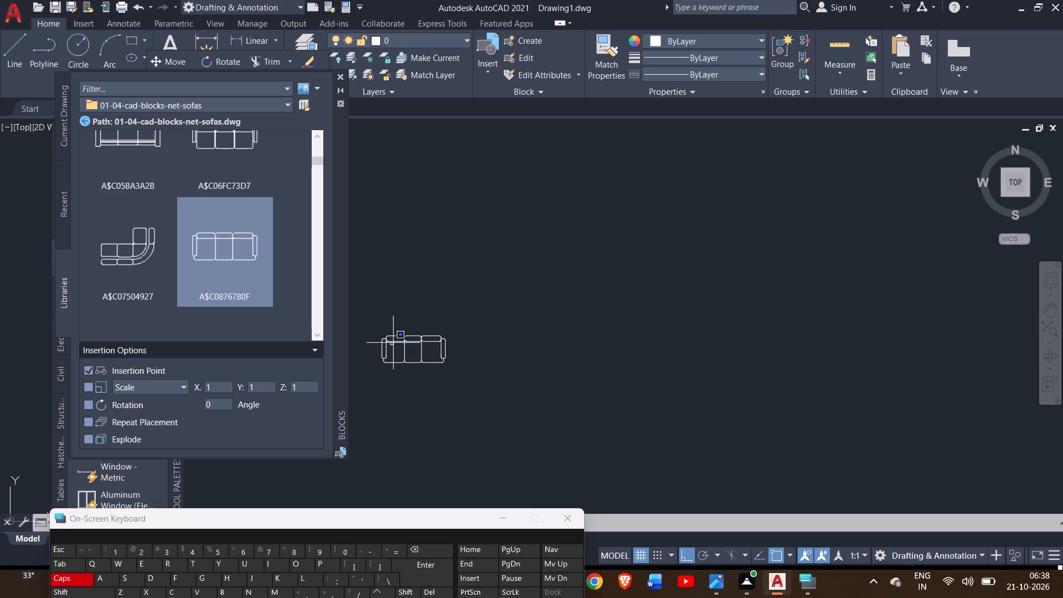
left_click(398, 341)
left_click_drag(447, 319, 438, 400)
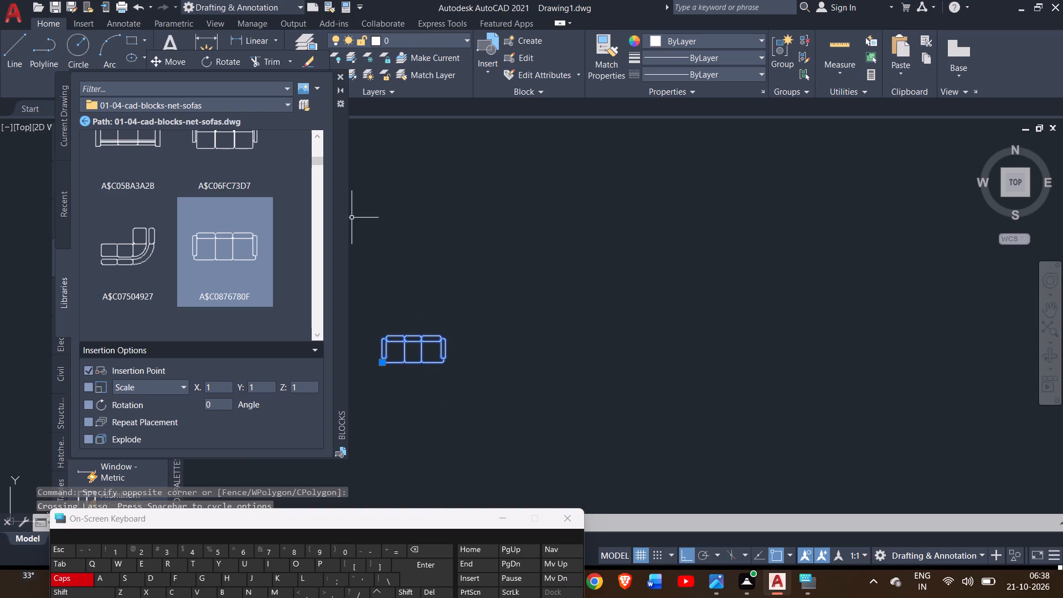
left_click_drag(333, 130, 342, 131)
left_click_drag(342, 131, 586, 159)
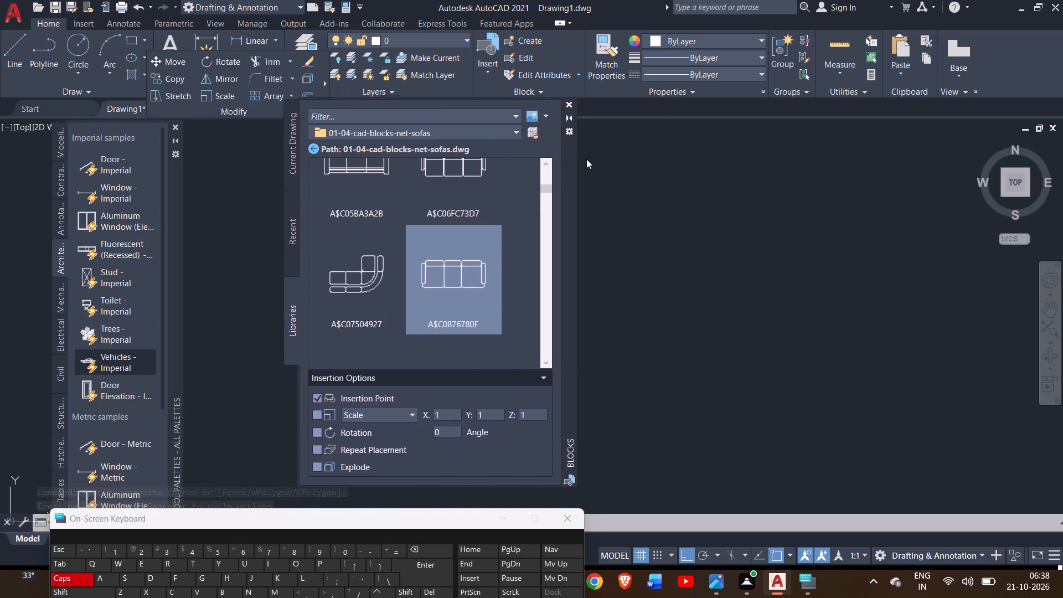
left_click_drag(586, 159, 894, 168)
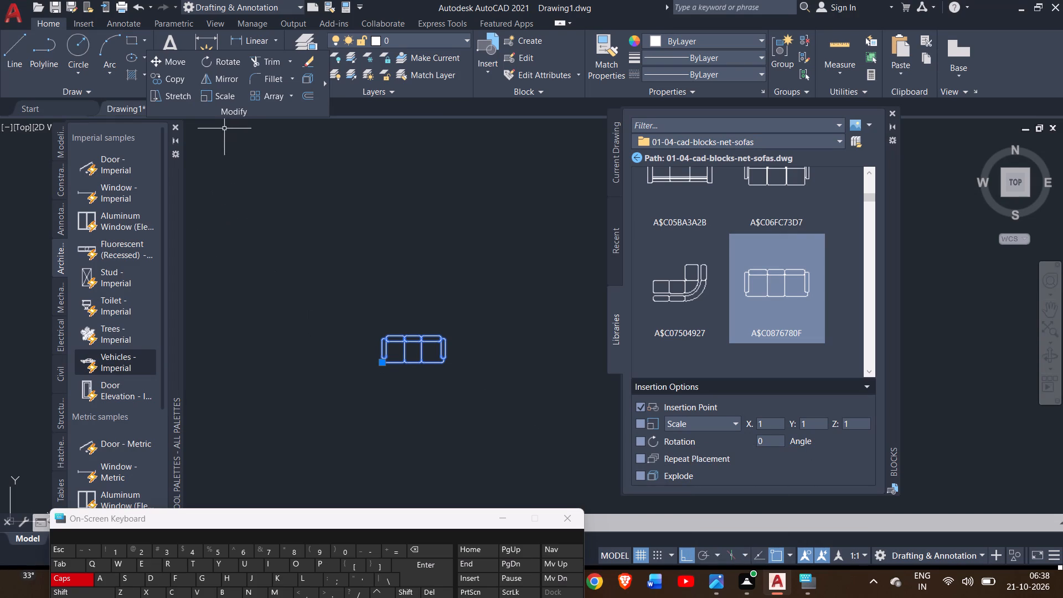
left_click(220, 95)
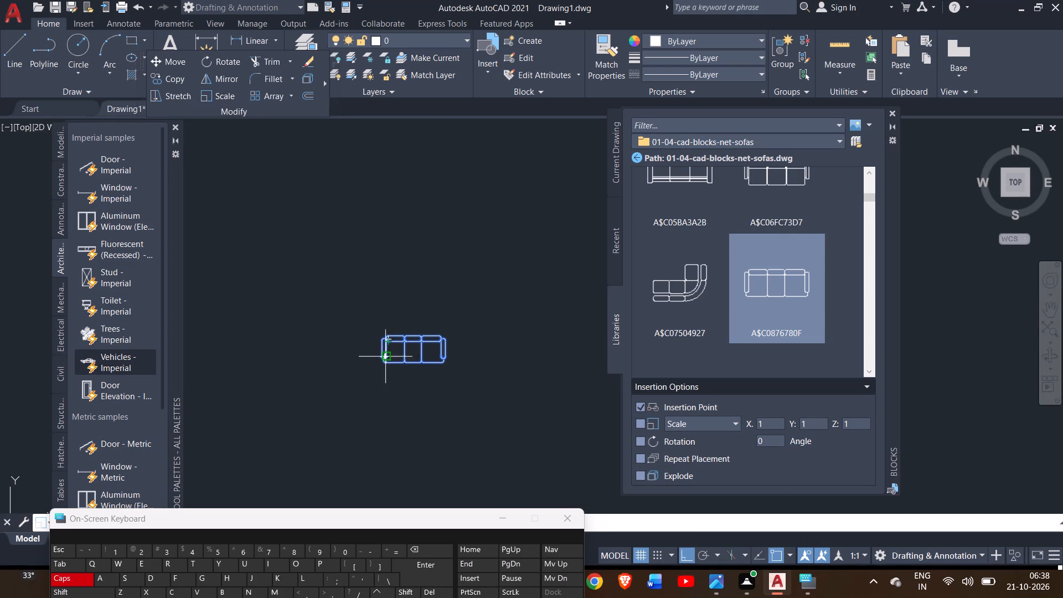
left_click_drag(383, 368, 416, 321)
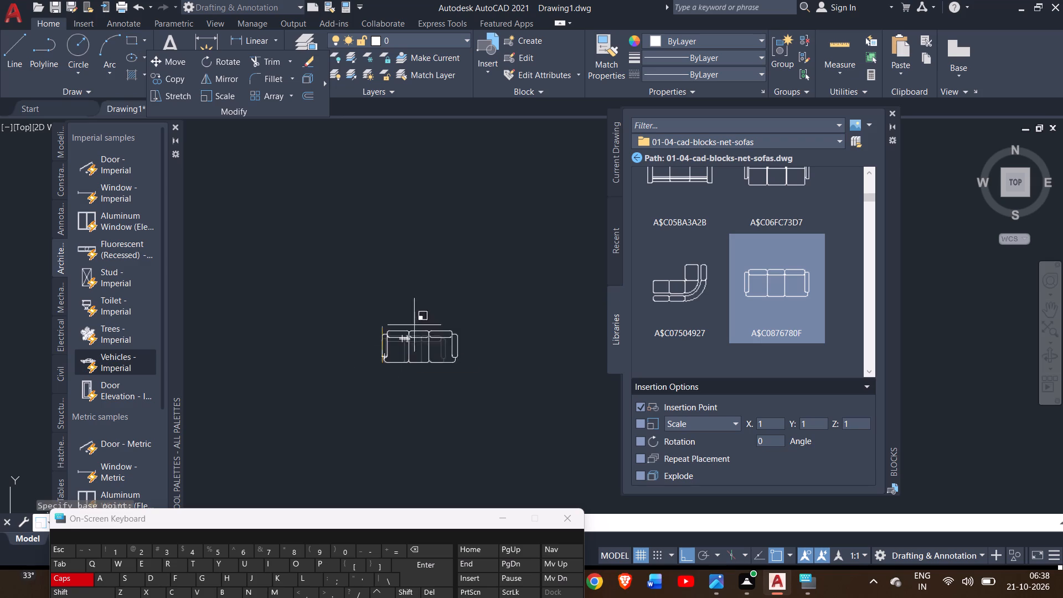
left_click_drag(416, 321, 498, 137)
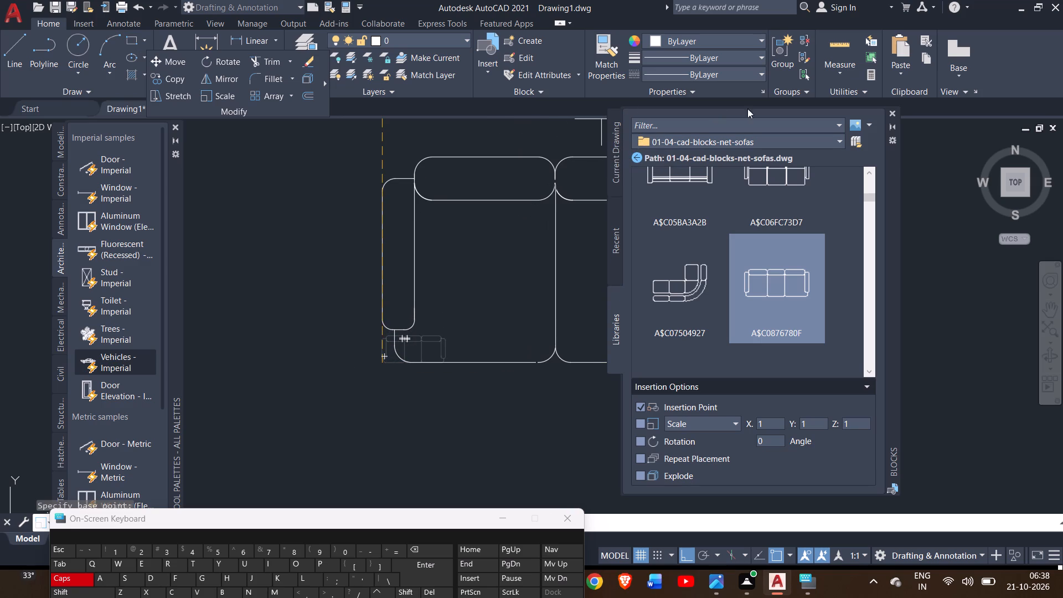
left_click(544, 126)
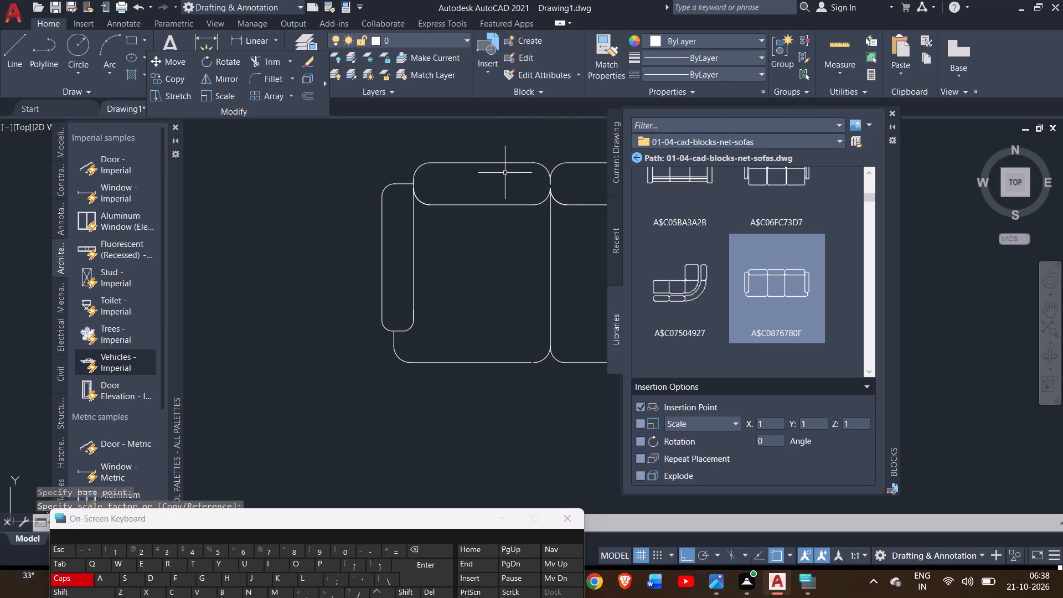
Enlarge the three-seat sofa slightly with Scale from its lower-left corner, picking the scale point about 2" along ortho.
scroll(504, 173, "down", 6, "ctrl")
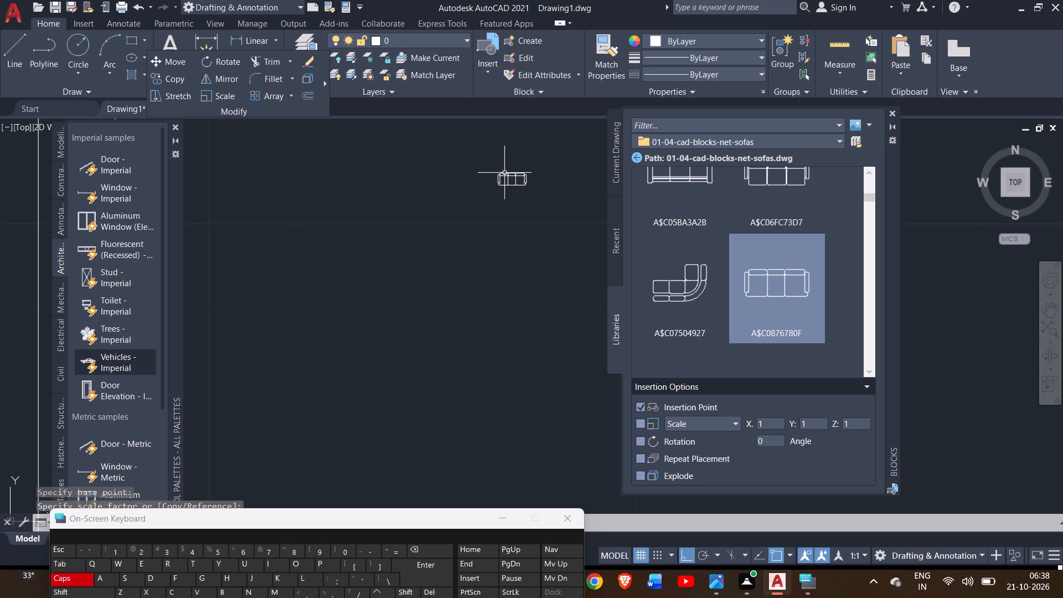
scroll(504, 173, "down", 1, "ctrl")
scroll(504, 173, "up", 5, "ctrl")
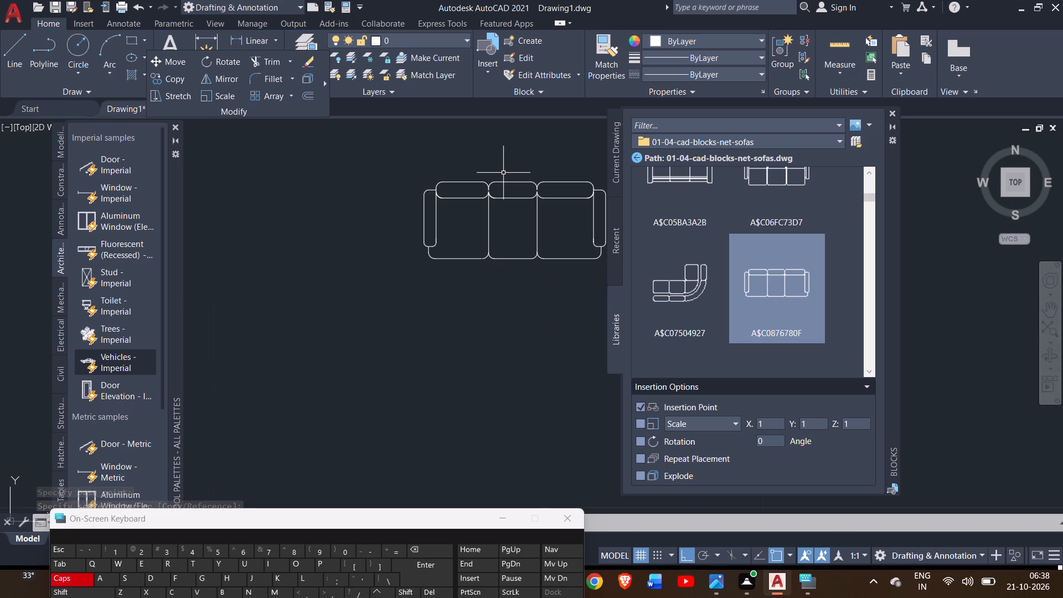
scroll(491, 172, "up", 2, "ctrl")
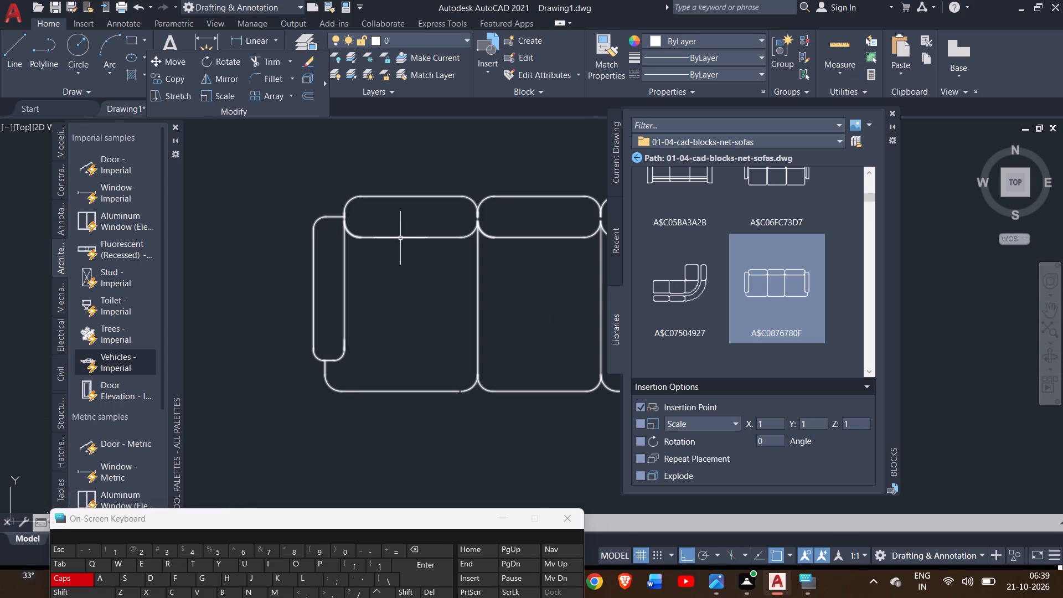
left_click(403, 238)
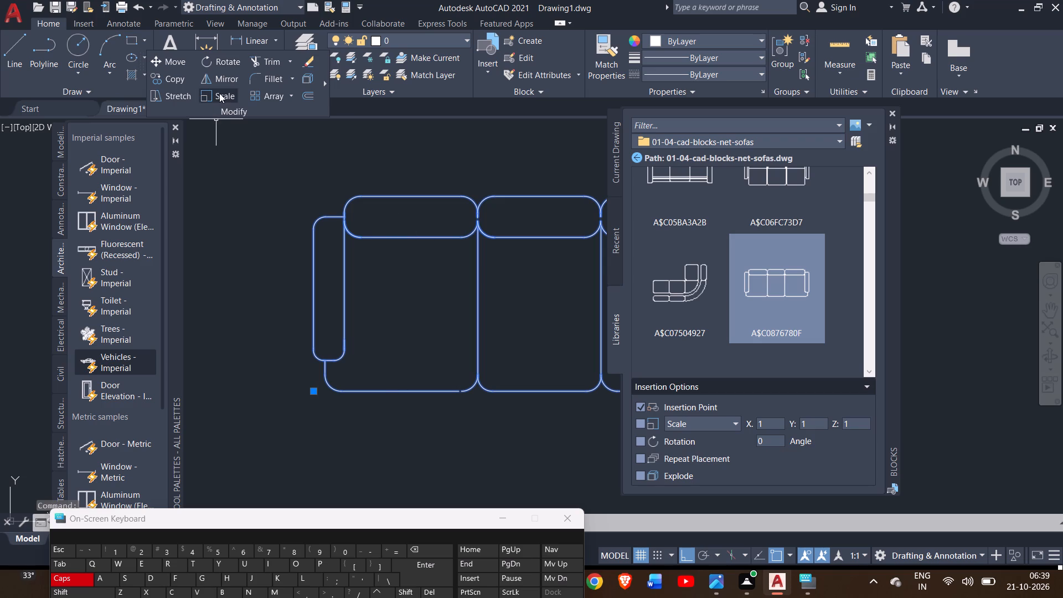
left_click(221, 93)
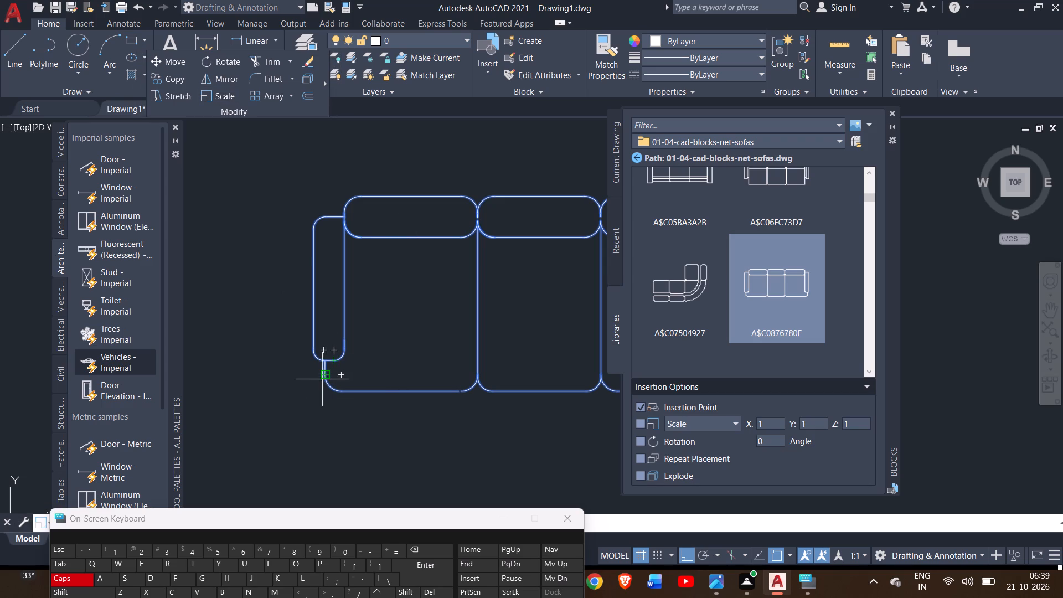
left_click_drag(323, 379, 617, 254)
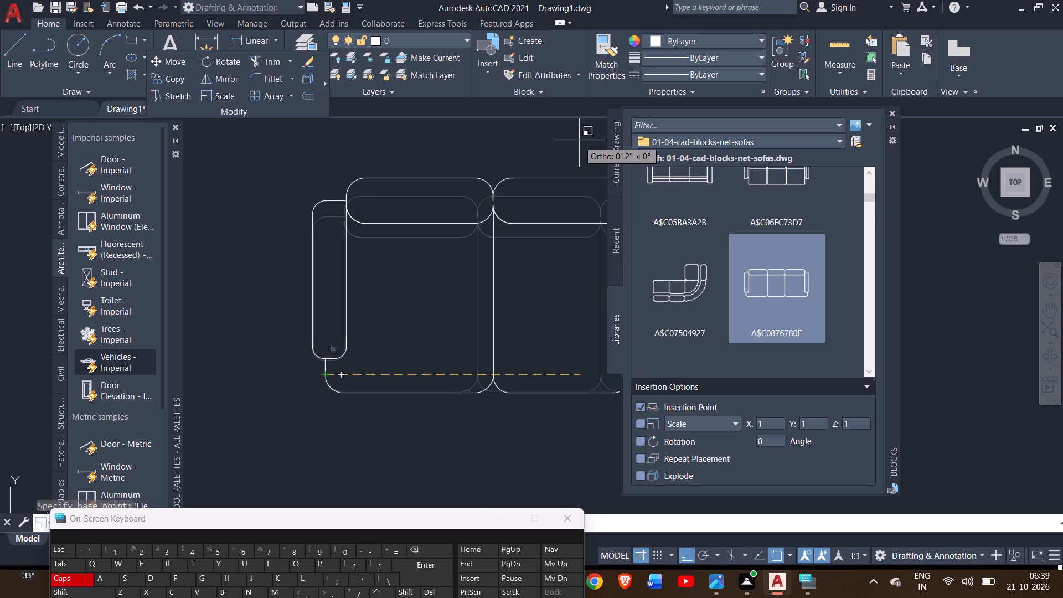
left_click(598, 127)
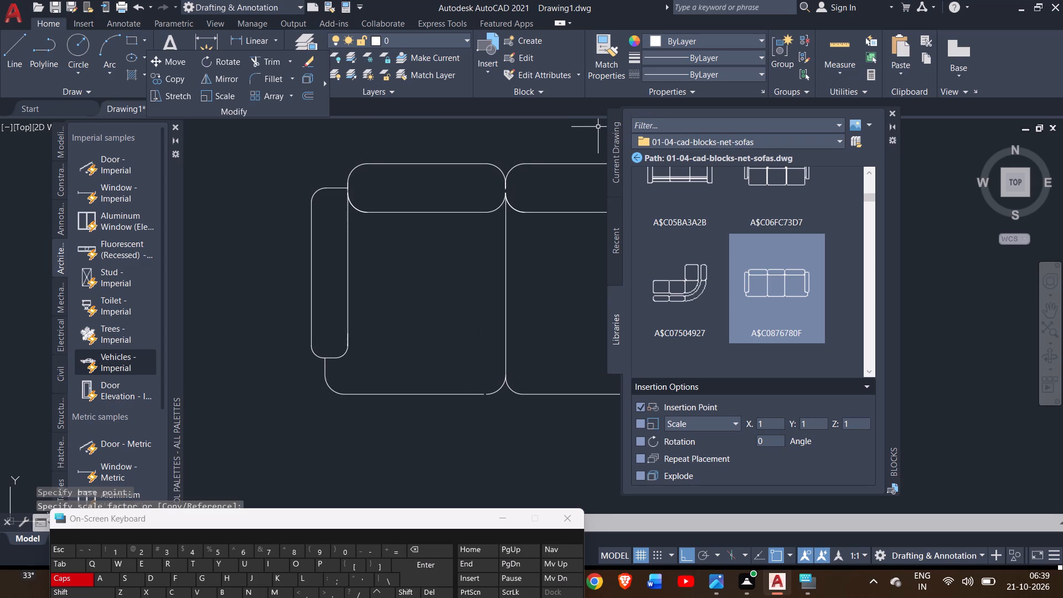
Enlarge the three-seat sofa again with Scale from its lower-left corner, picking the scale point about 5 1/2" along ortho.
scroll(453, 196, "down", 2, "ctrl")
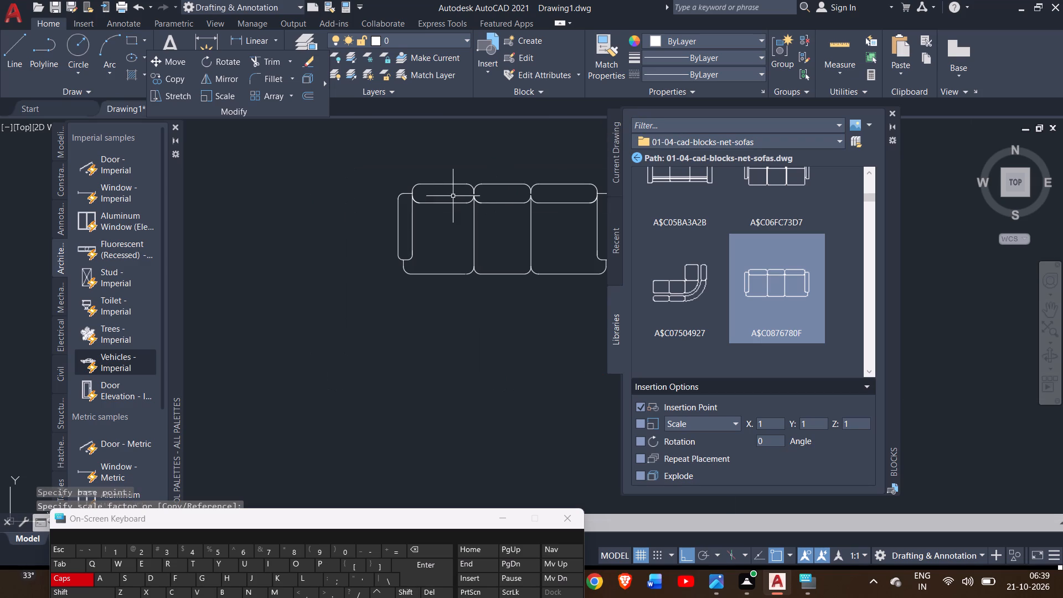
scroll(453, 196, "down", 6, "ctrl")
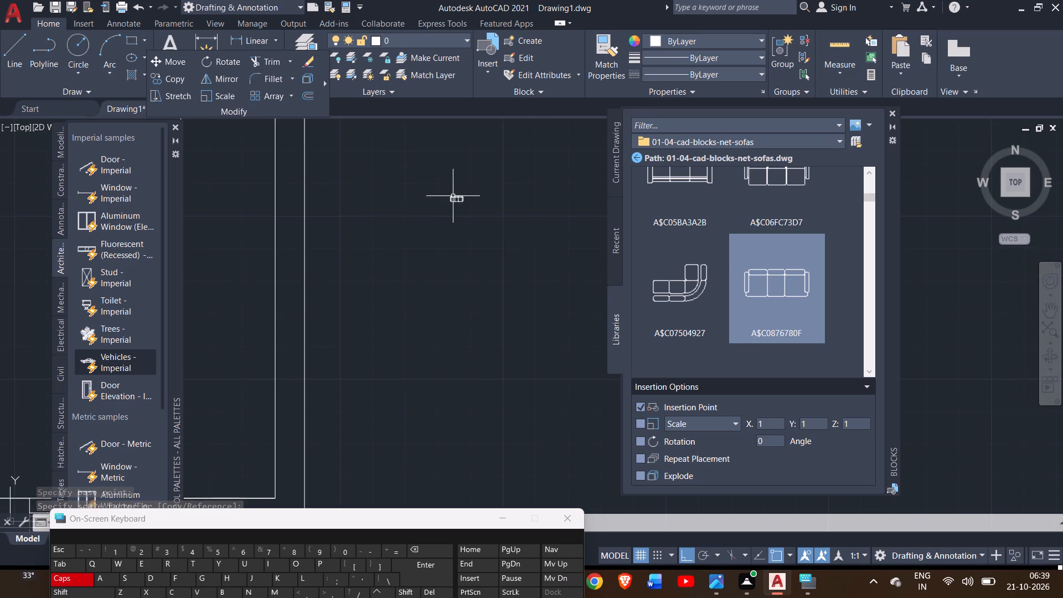
scroll(453, 196, "up", 6, "ctrl")
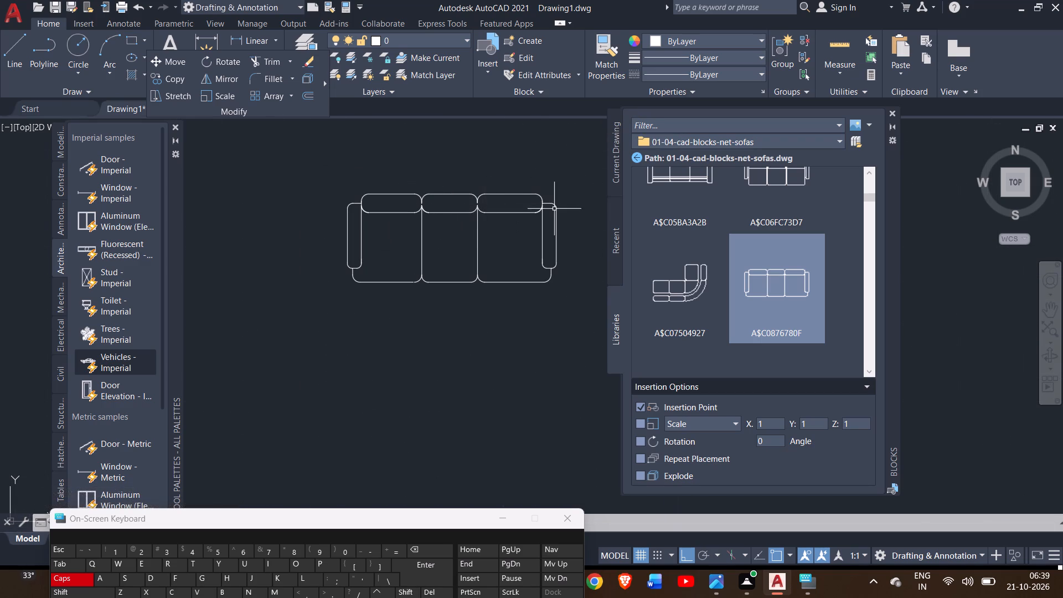
left_click(1052, 312)
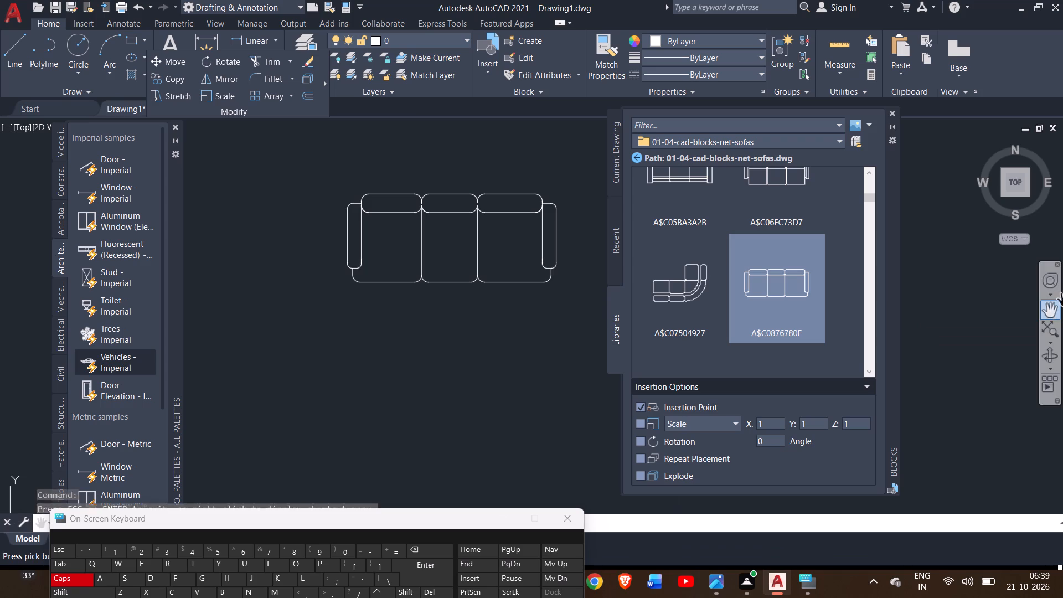
left_click_drag(567, 223, 519, 346)
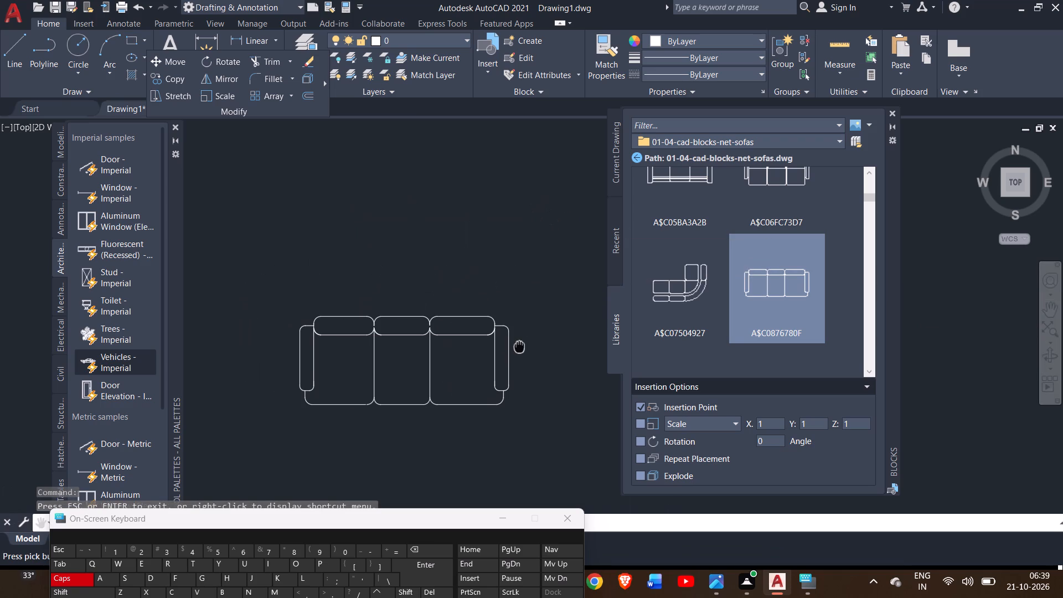
left_click_drag(519, 346, 519, 345)
right_click(519, 345)
left_click(539, 352)
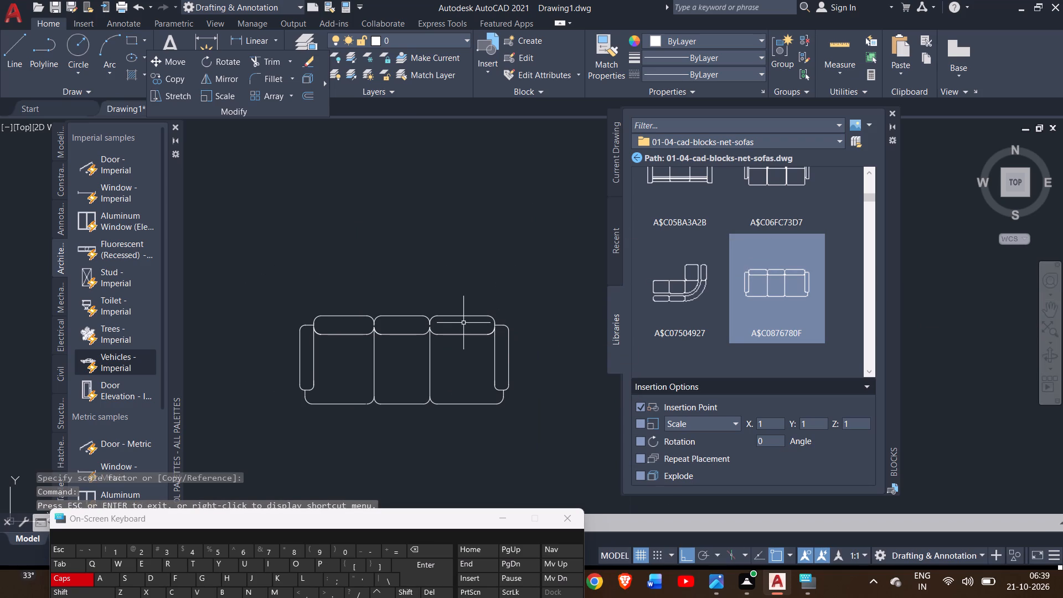
left_click(488, 334)
left_click(226, 91)
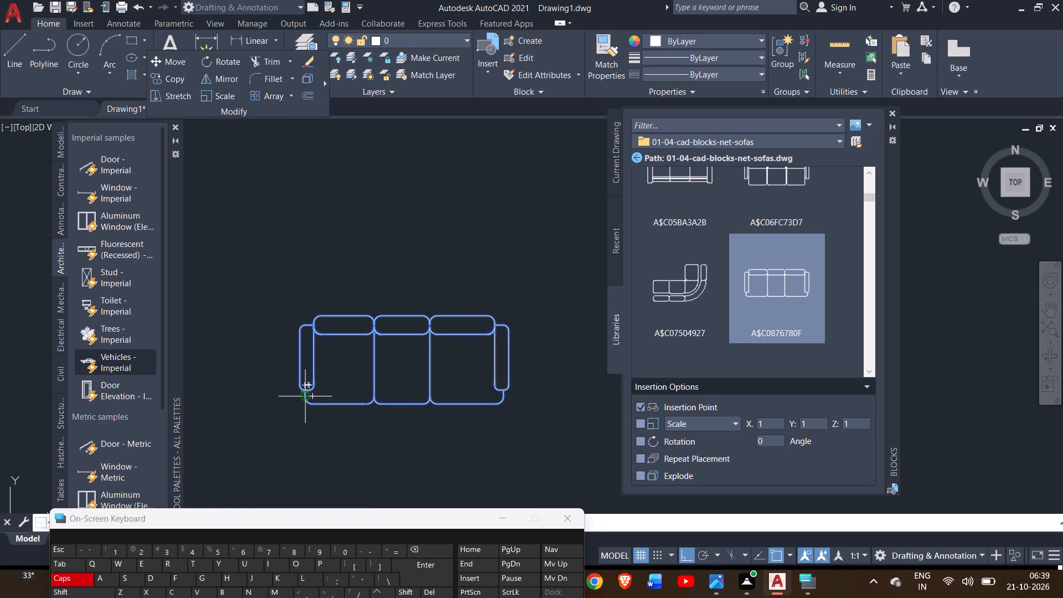
left_click_drag(303, 398, 493, 291)
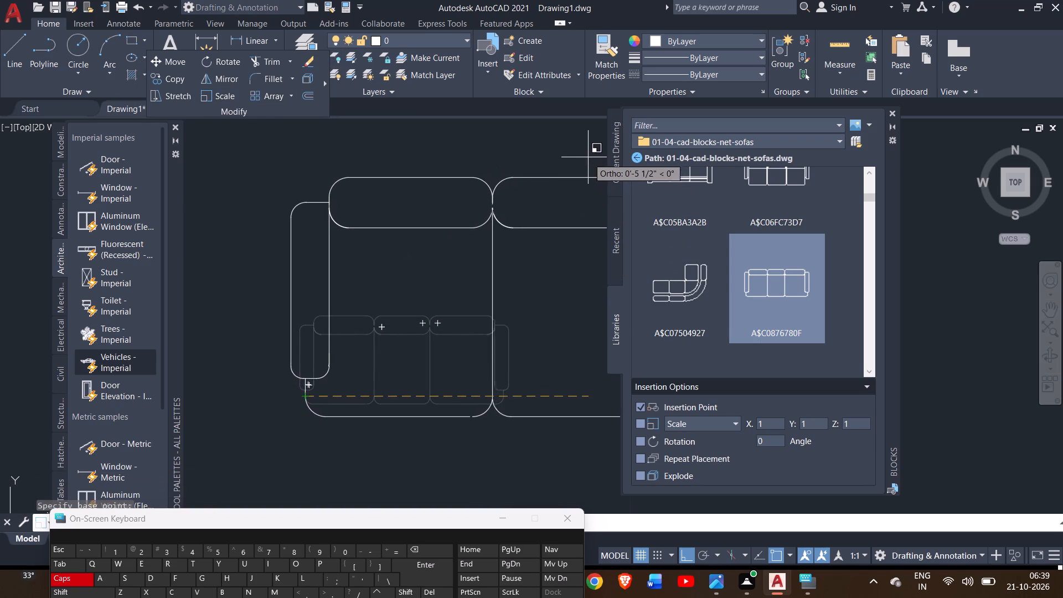
left_click(598, 126)
right_click(598, 126)
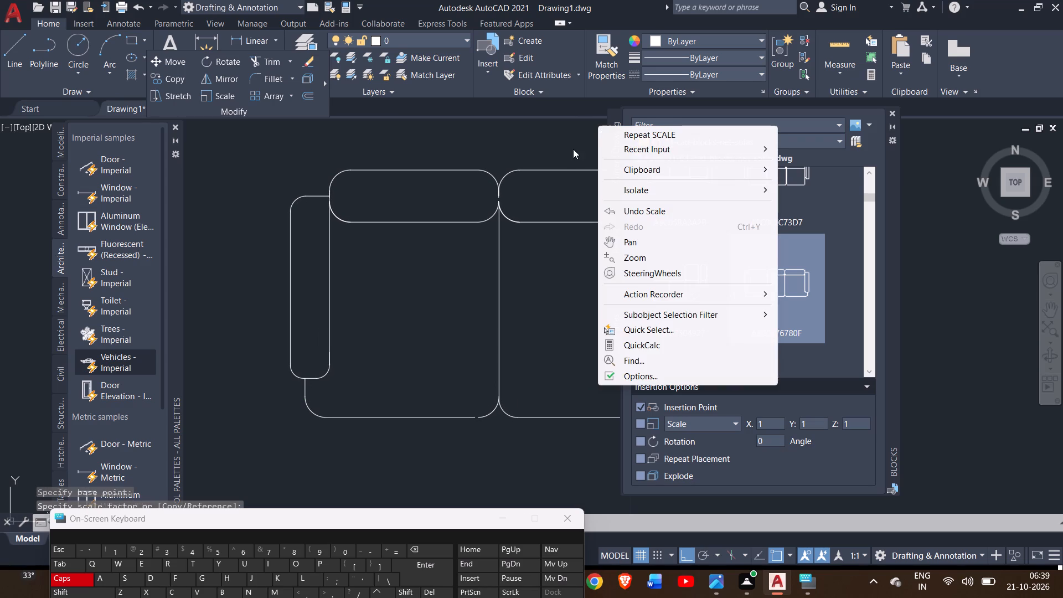
scroll(573, 149, "down", 2, "ctrl")
left_click(571, 151)
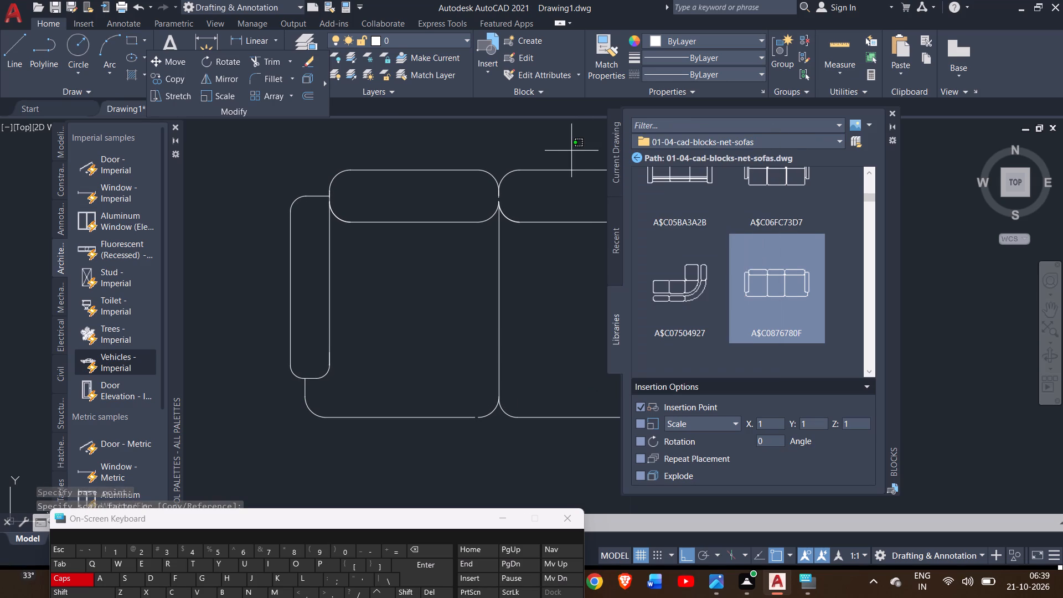
Enlarge the three-seat sofa with Scale from its lower-left corner, picking the scale point about 11 1/2" along ortho.
scroll(585, 151, "down", 5, "ctrl")
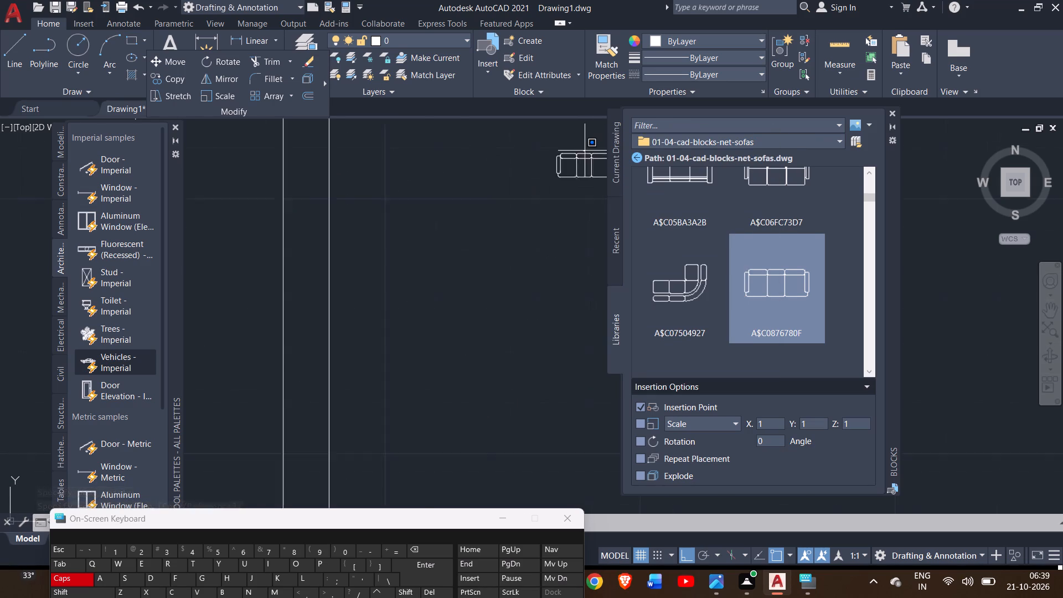
scroll(585, 151, "down", 1, "ctrl")
scroll(585, 151, "up", 5, "ctrl")
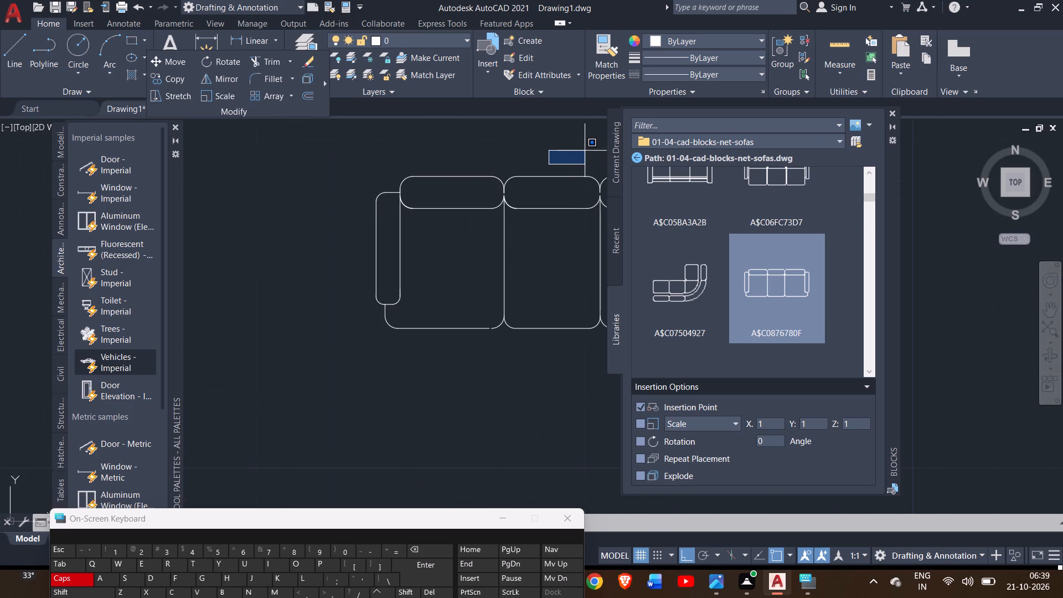
left_click(531, 170)
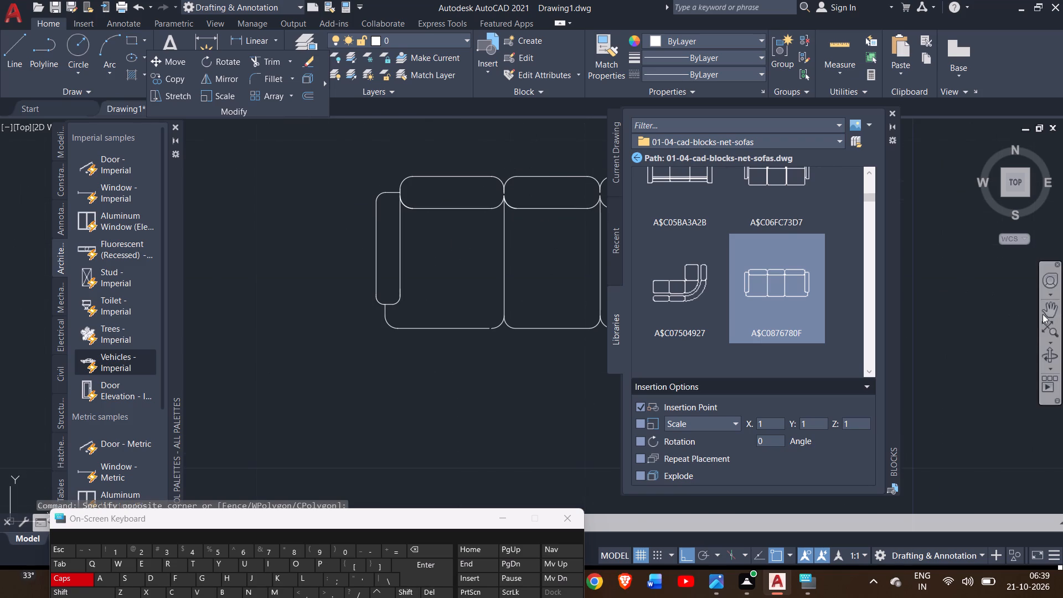
left_click(1048, 311)
left_click_drag(545, 277, 421, 355)
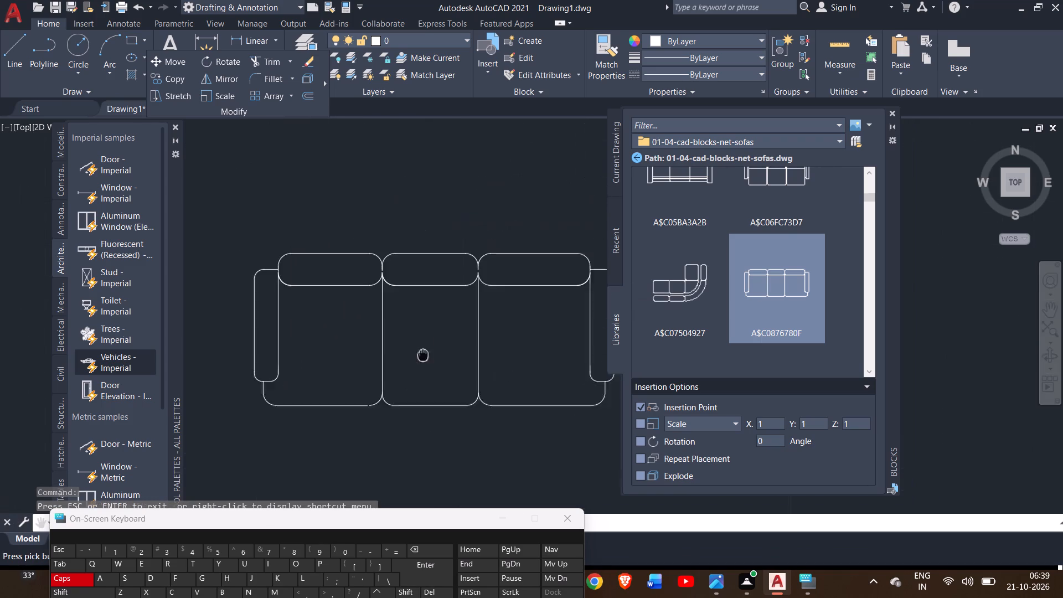
left_click_drag(421, 355, 374, 403)
right_click(398, 307)
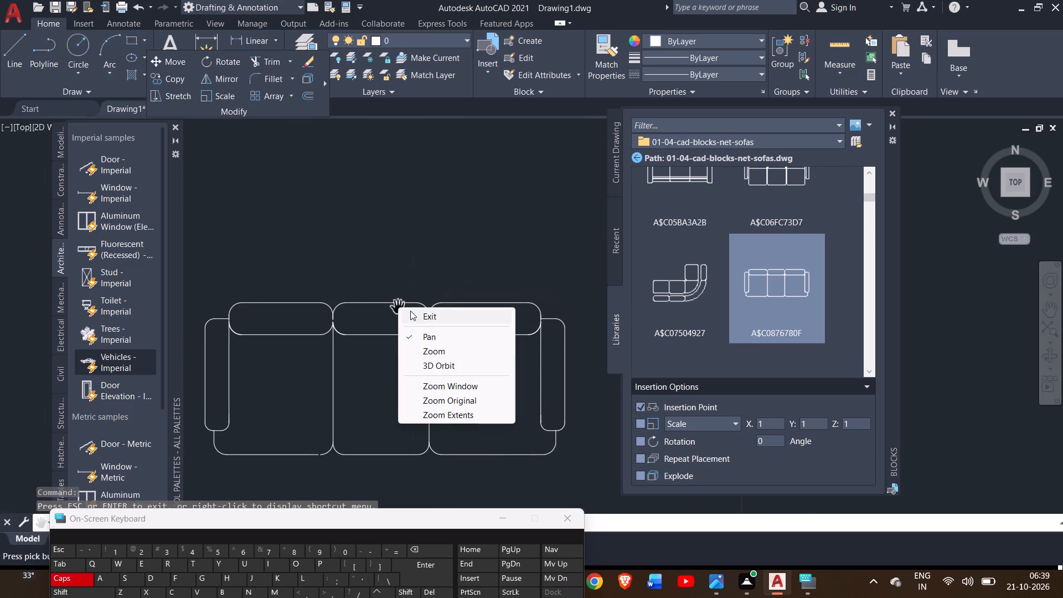
left_click(418, 314)
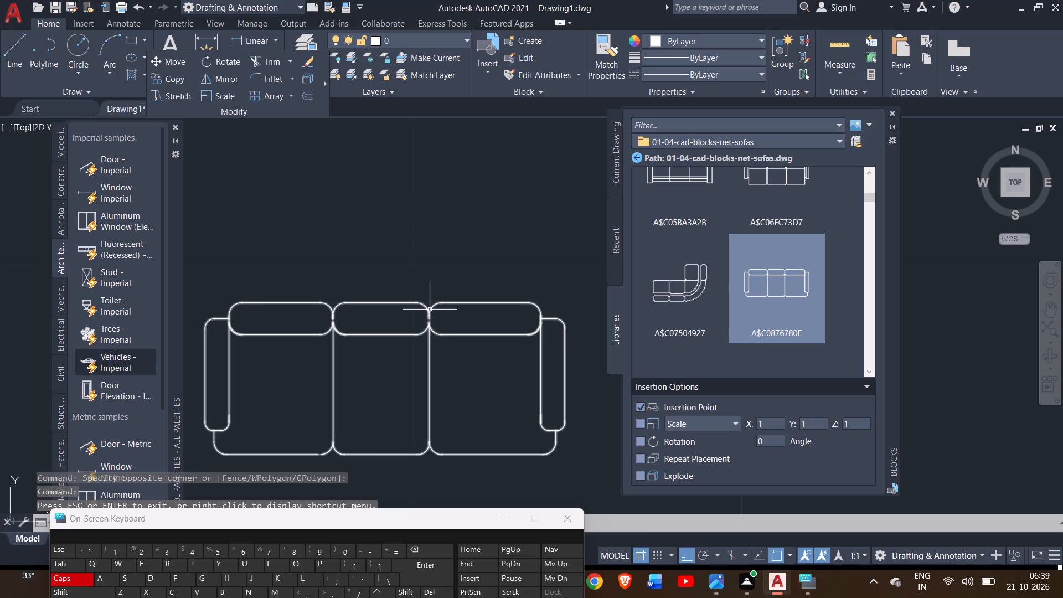
left_click(429, 310)
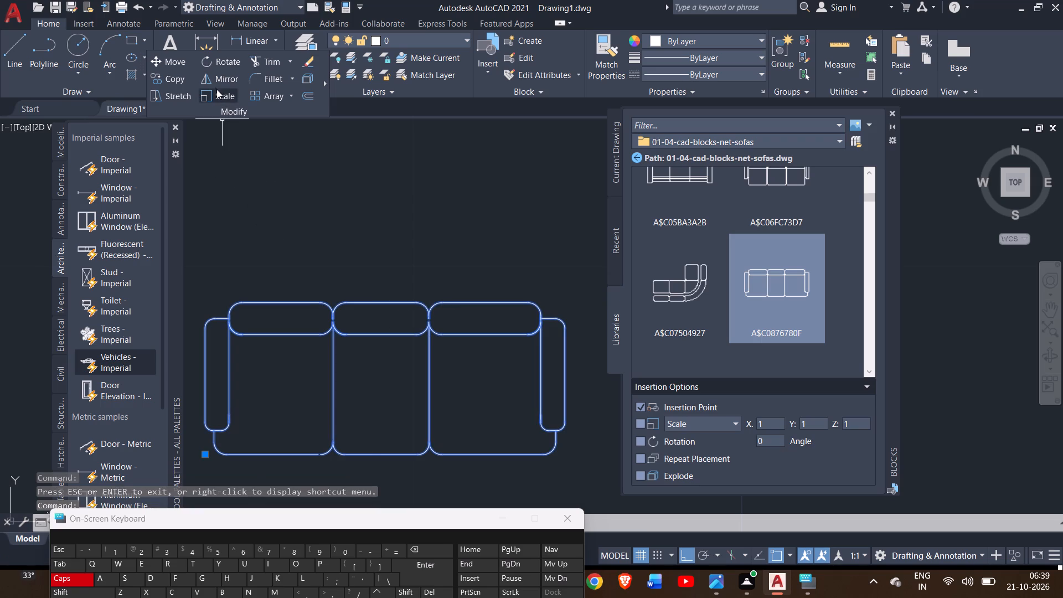
left_click(216, 87)
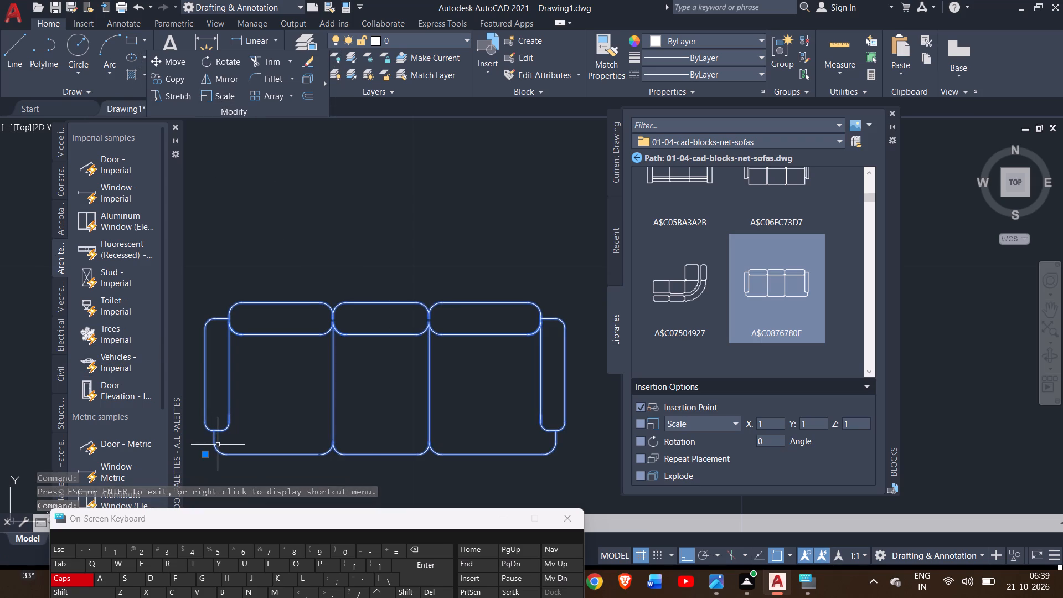
left_click(221, 92)
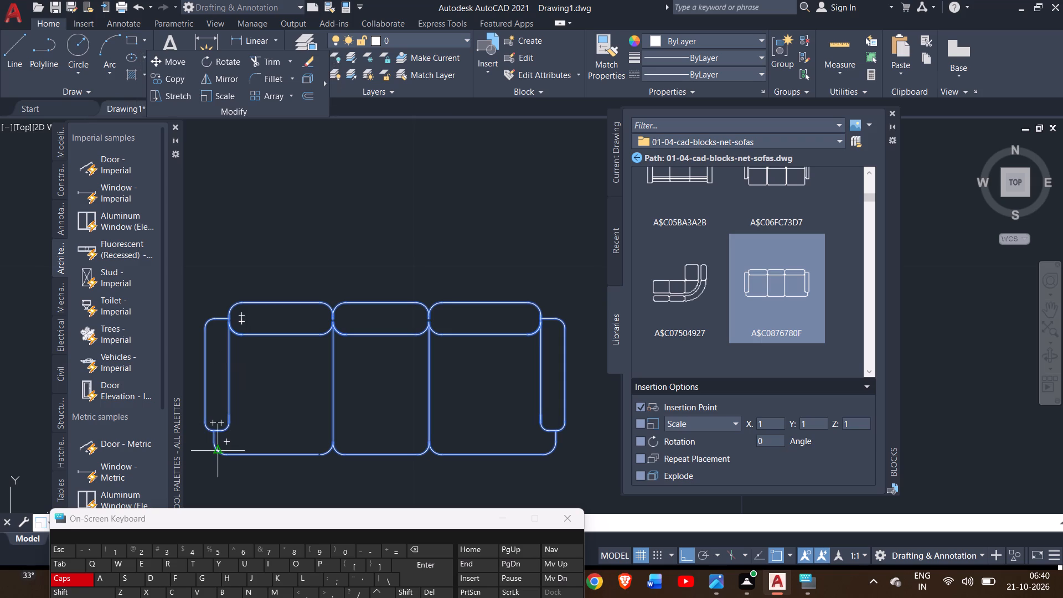
left_click_drag(217, 448, 507, 154)
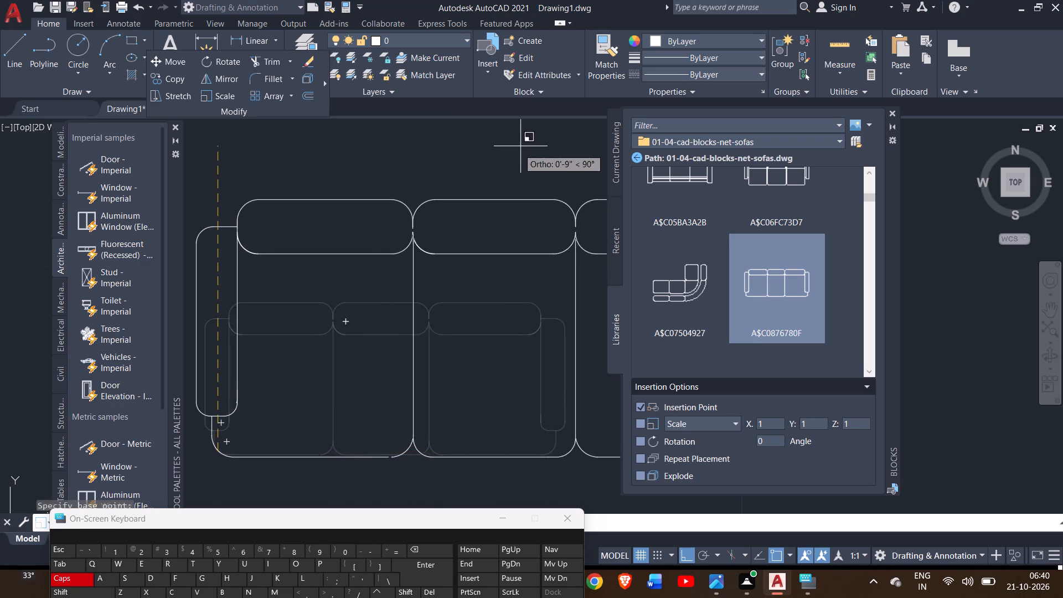
left_click(586, 130)
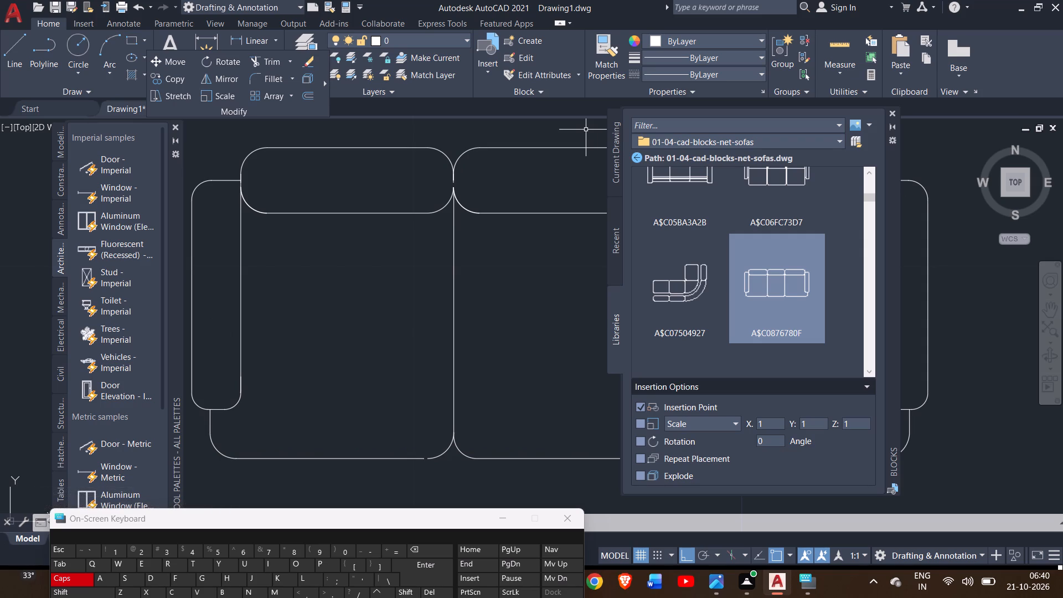
Enlarge the three-seat sofa with Scale from its lower-left corner, picking the scale point about 7' straight up along ortho.
scroll(529, 249, "down", 4, "ctrl")
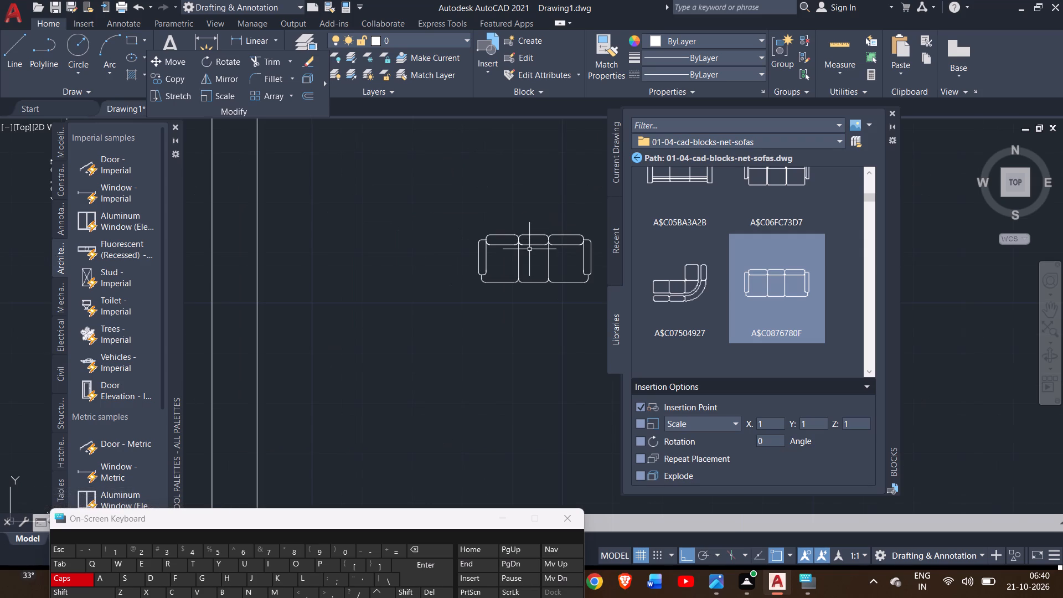
scroll(529, 249, "down", 3, "ctrl")
scroll(529, 249, "up", 1, "ctrl")
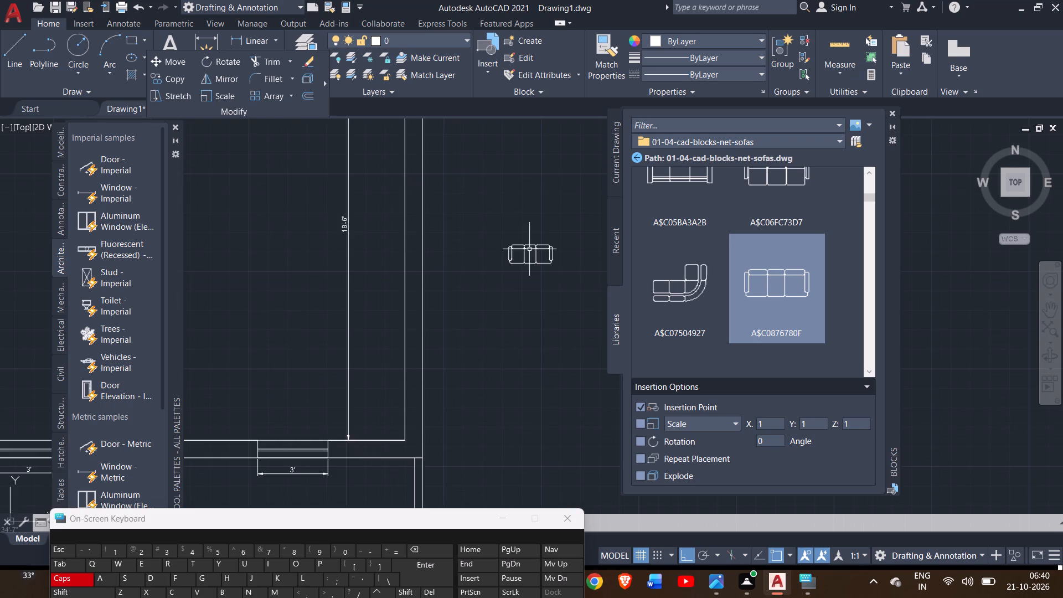
scroll(529, 249, "up", 2, "ctrl")
scroll(529, 249, "down", 1, "ctrl")
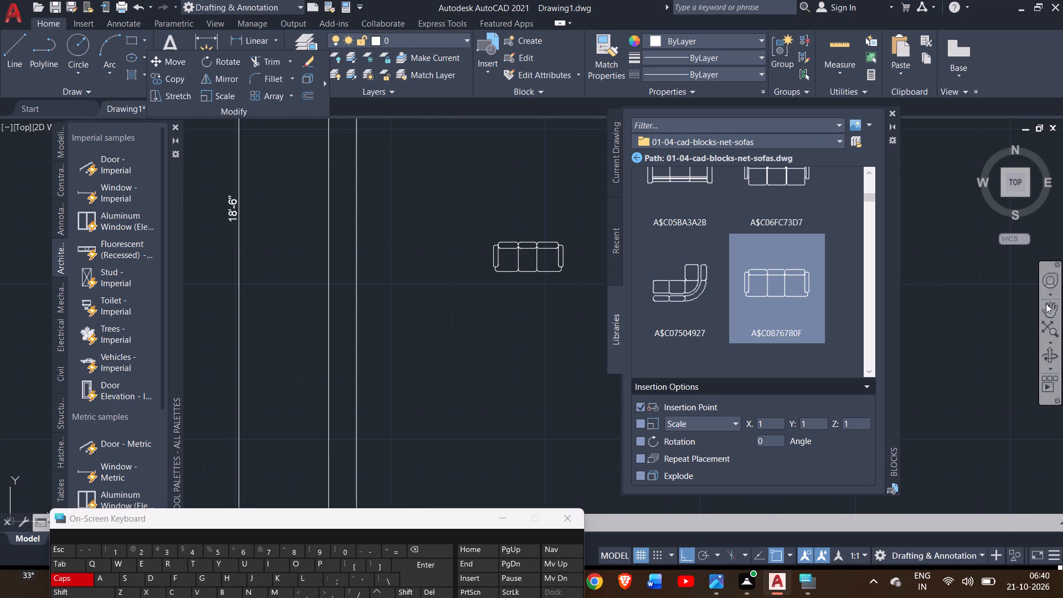
left_click(1040, 305)
left_click(1046, 310)
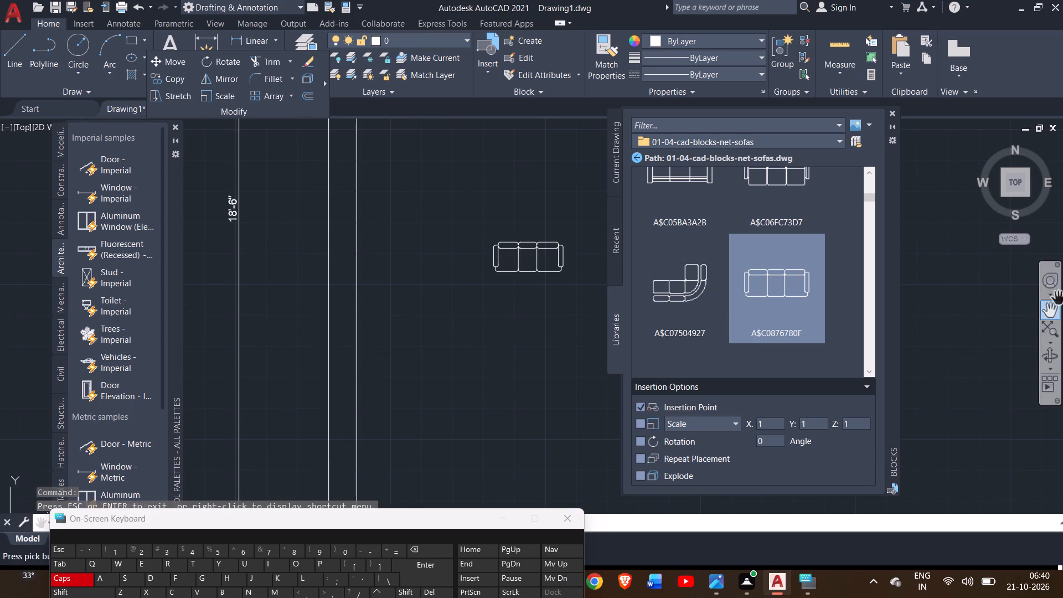
left_click_drag(565, 303, 399, 466)
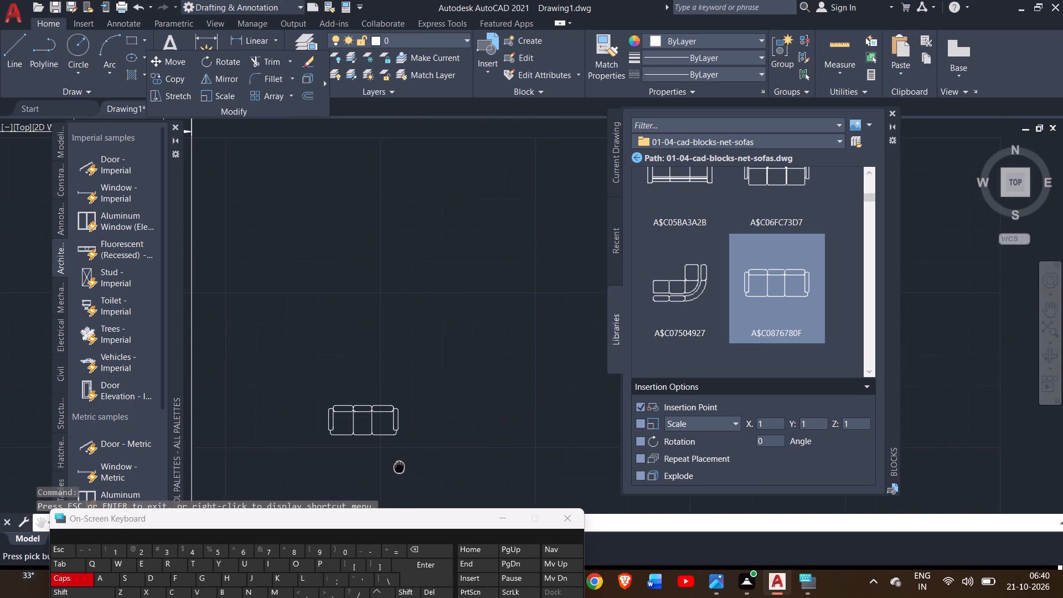
left_click_drag(399, 466, 396, 464)
right_click(424, 365)
left_click(443, 377)
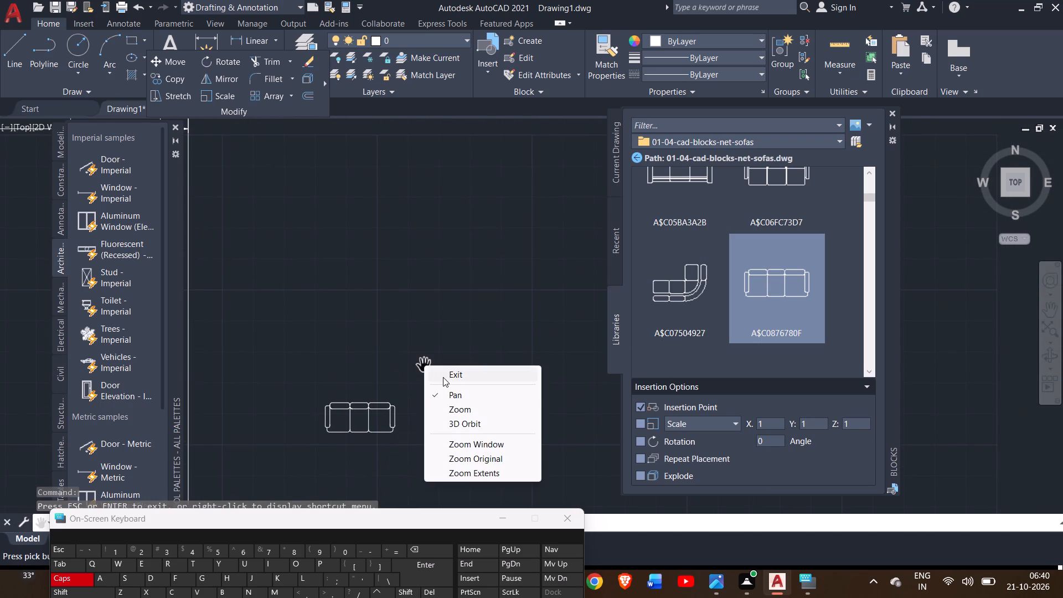
left_click(391, 415)
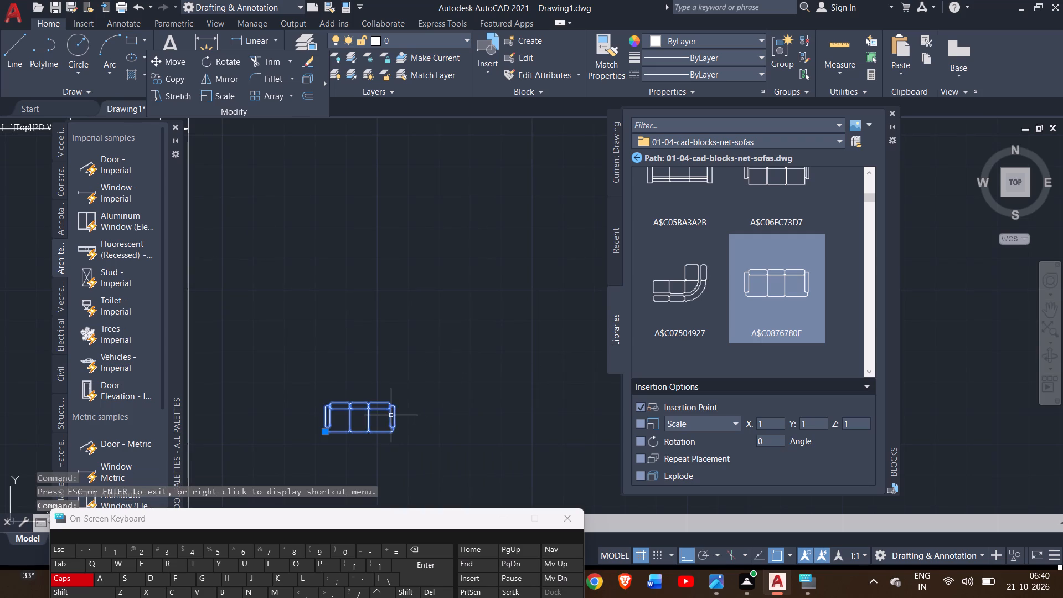
left_click(207, 95)
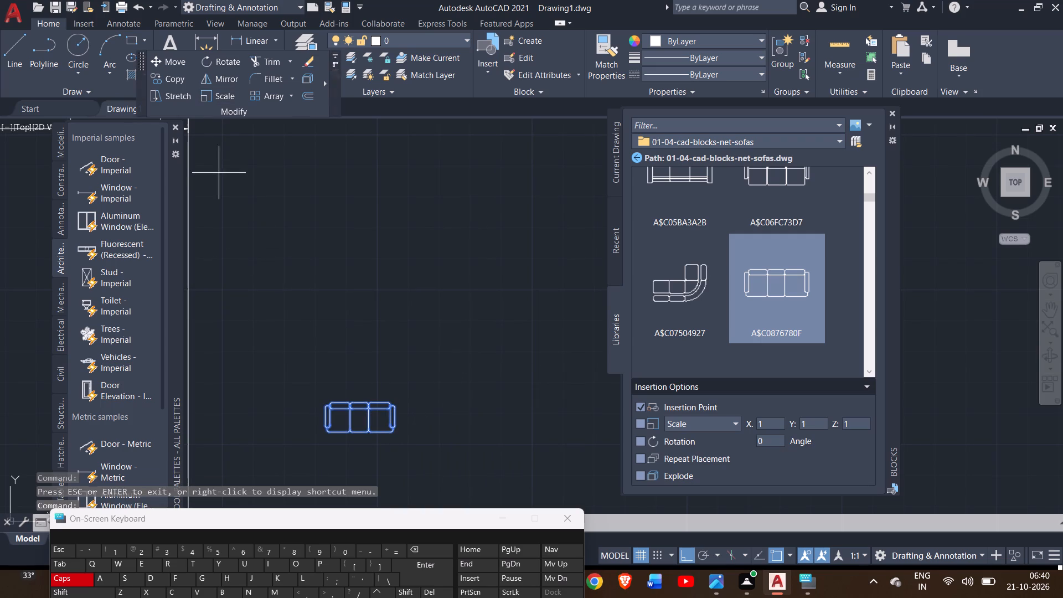
left_click_drag(324, 430, 390, 258)
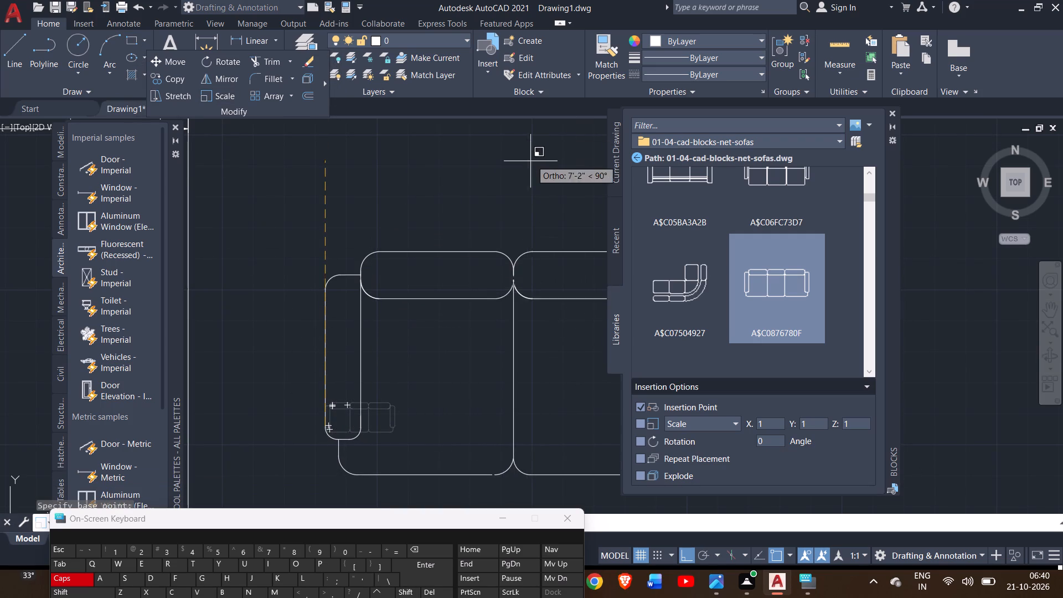
left_click(524, 170)
Scale the oversized three-seat sofa from its lower-left corner, picking the scale point about 3' along ortho to suit the great room.
scroll(457, 319, "down", 3, "ctrl")
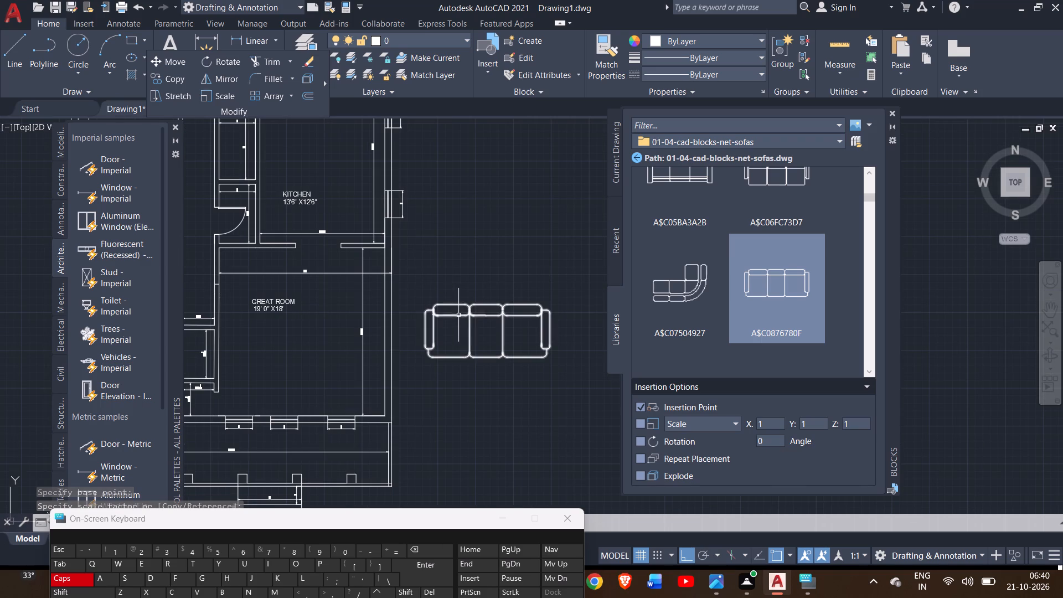
left_click(458, 316)
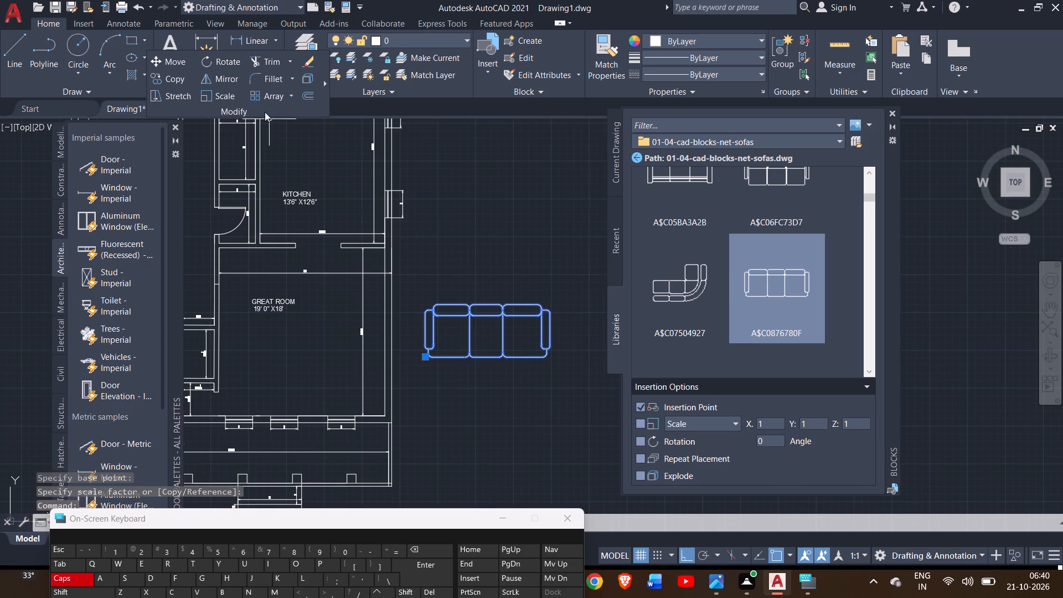
left_click_drag(226, 95, 362, 324)
left_click(206, 92)
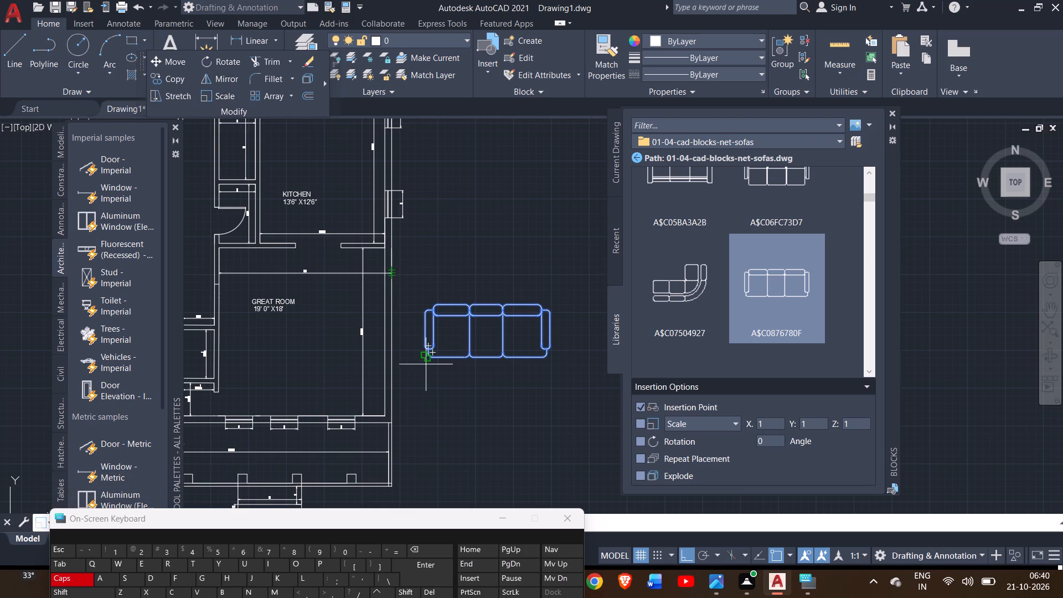
left_click_drag(429, 359, 456, 342)
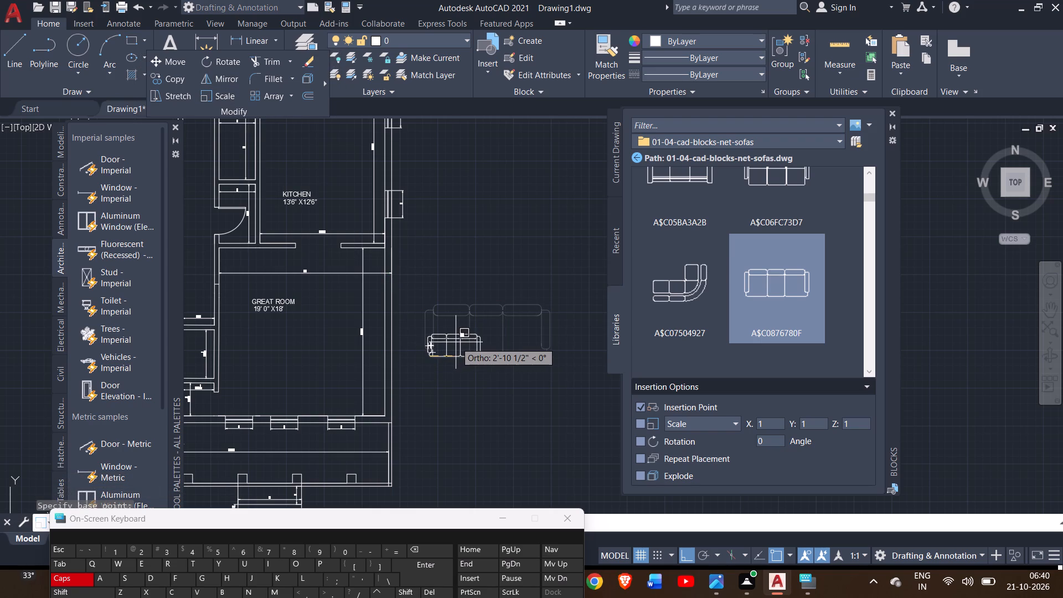
left_click_drag(456, 342, 458, 348)
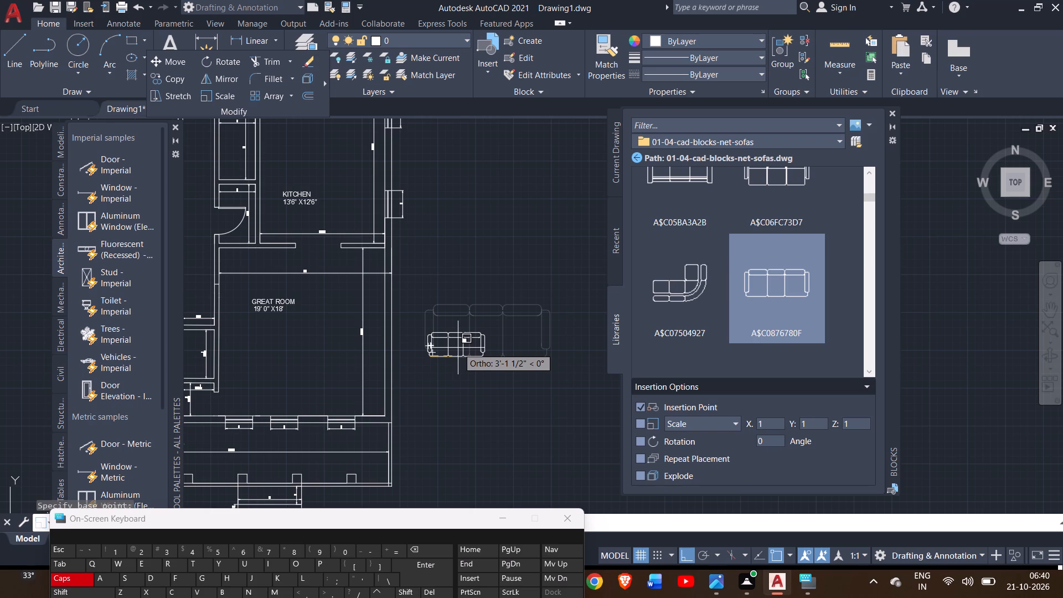
left_click_drag(458, 348, 457, 348)
left_click(457, 348)
right_click(457, 348)
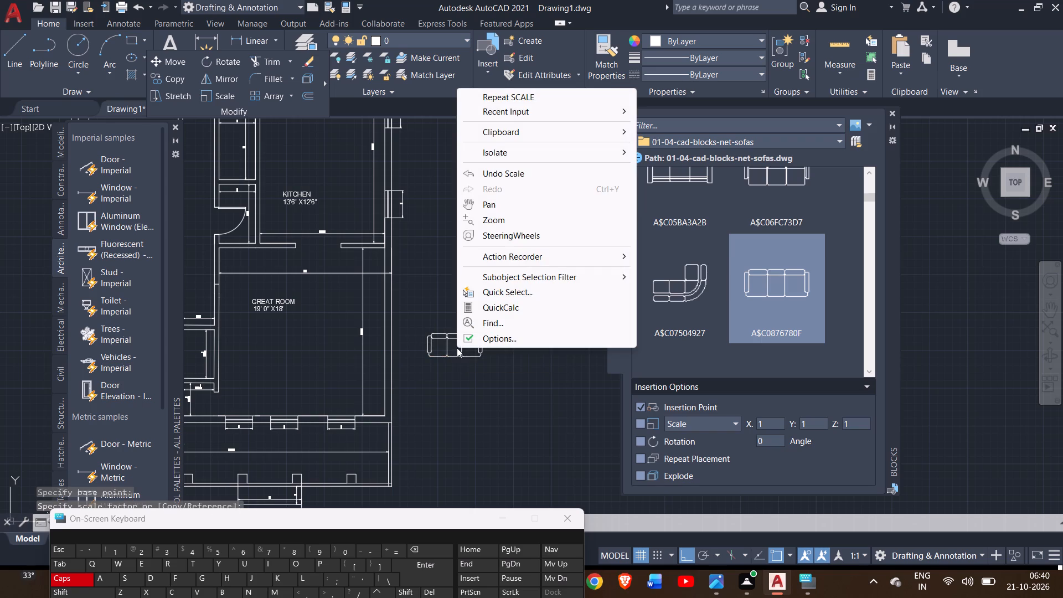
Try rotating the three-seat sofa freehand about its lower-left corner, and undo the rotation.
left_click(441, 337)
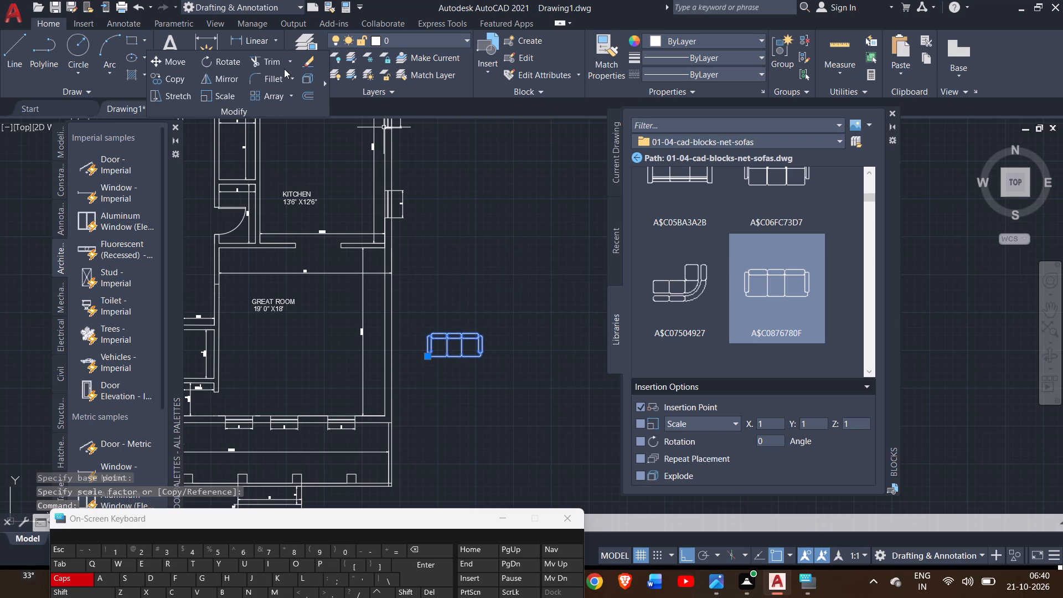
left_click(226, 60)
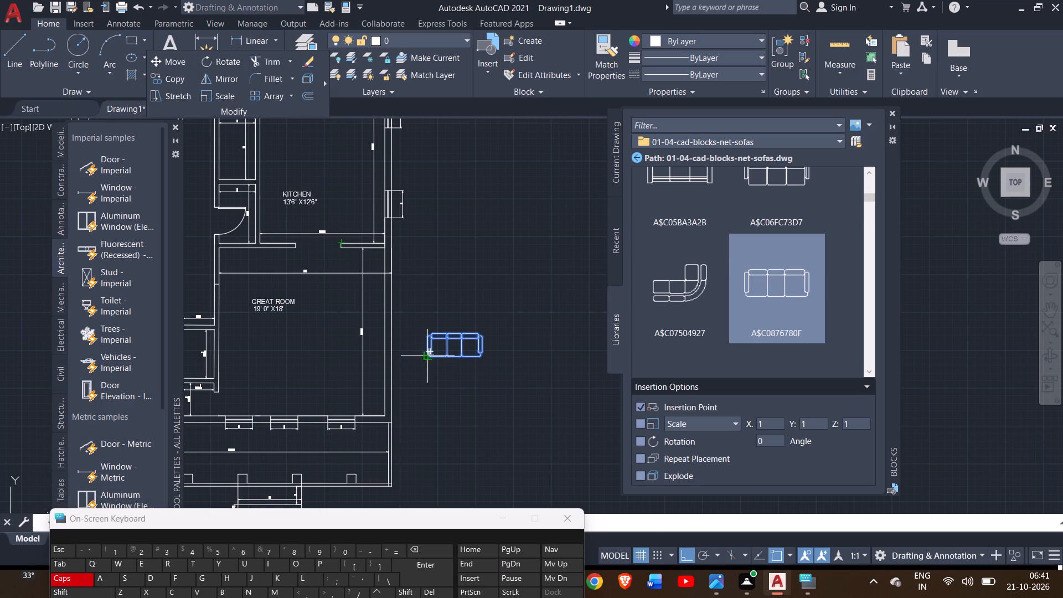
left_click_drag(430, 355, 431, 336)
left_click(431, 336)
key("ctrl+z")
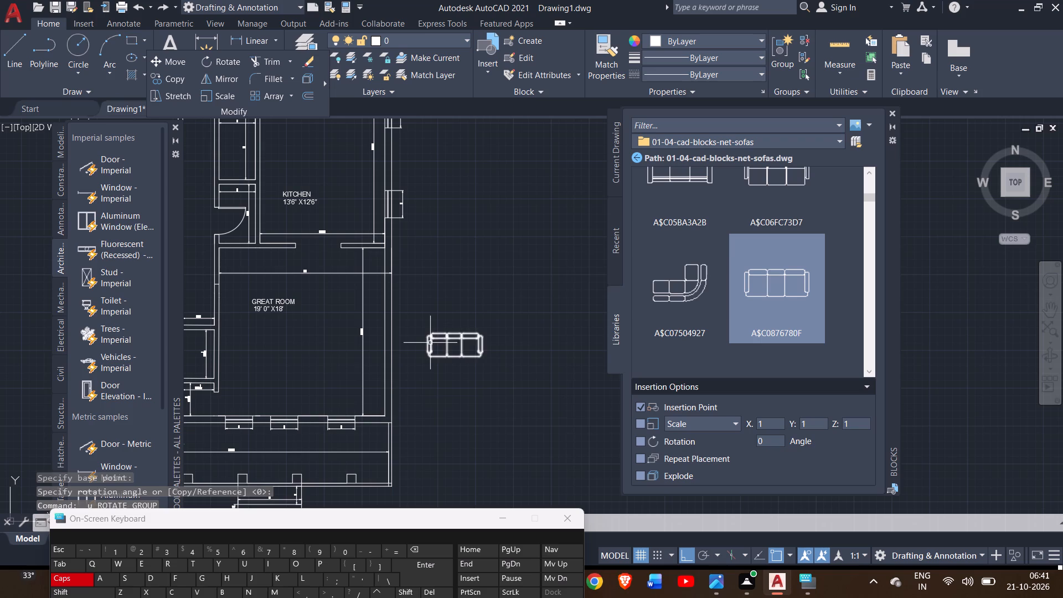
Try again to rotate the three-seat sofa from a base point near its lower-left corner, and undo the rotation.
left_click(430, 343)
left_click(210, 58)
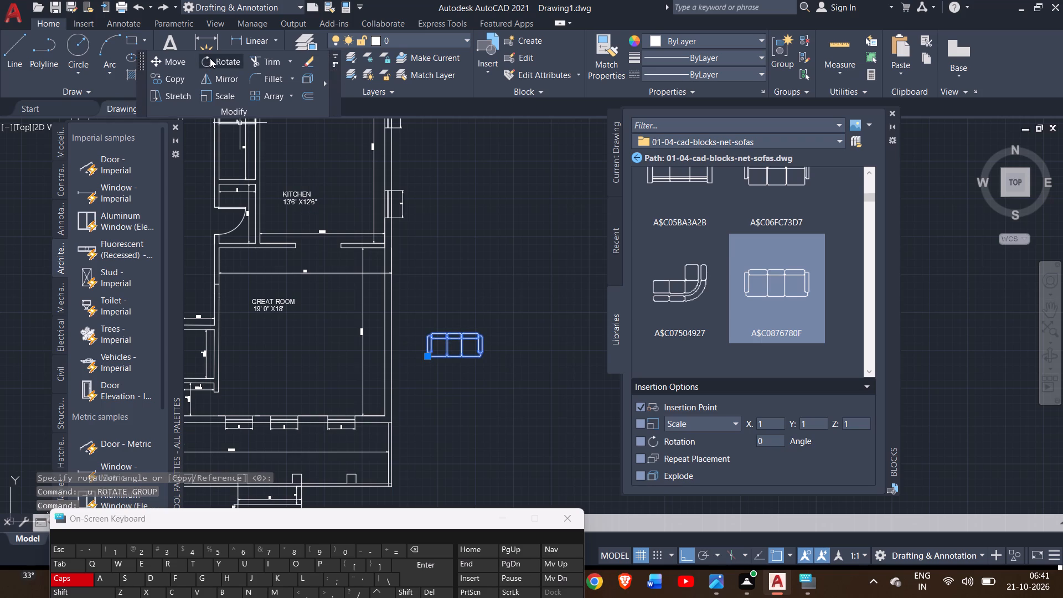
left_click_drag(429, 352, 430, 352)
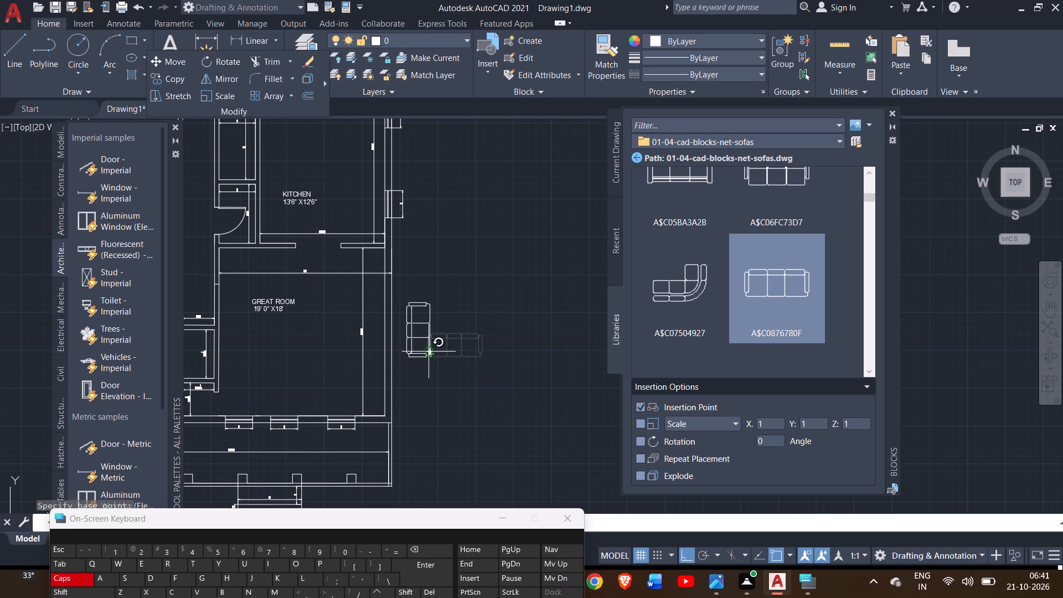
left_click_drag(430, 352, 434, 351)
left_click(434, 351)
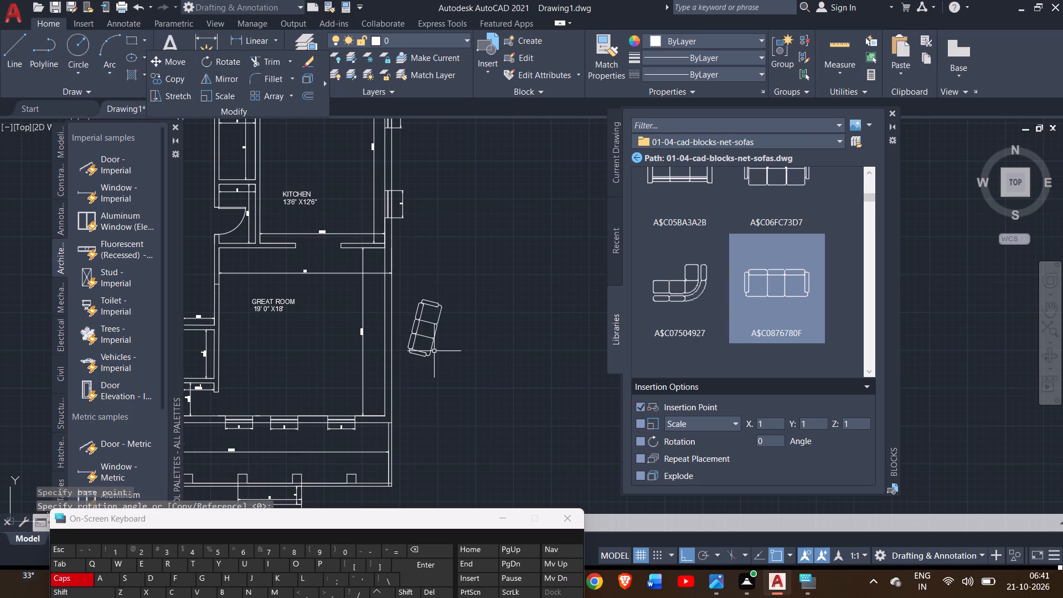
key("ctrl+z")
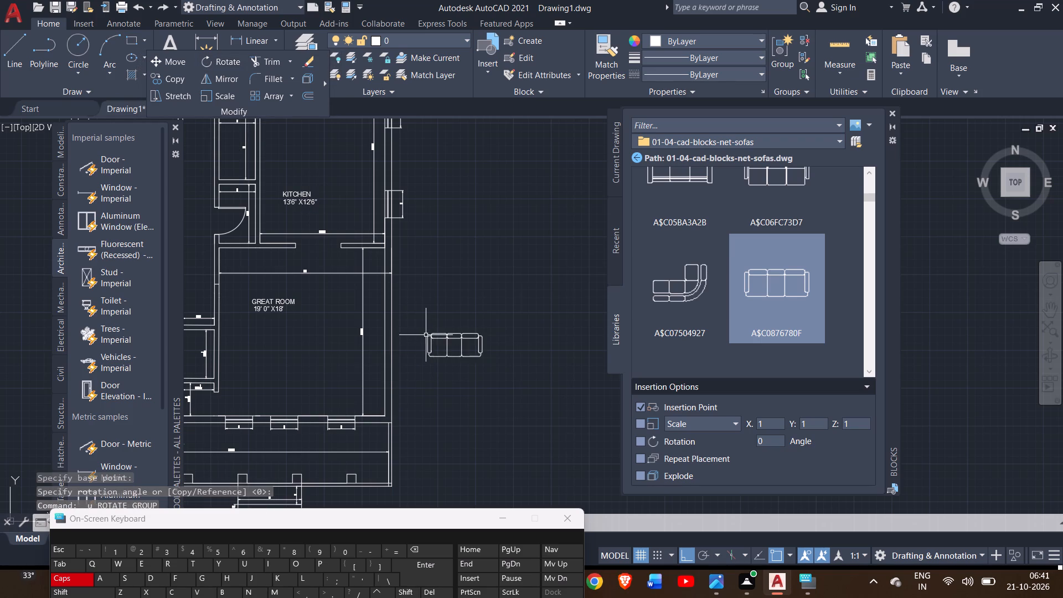
Rotate the three-seat sofa 90° counter-clockwise about its lower-left corner so it stands vertically beside the great room.
left_click(431, 338)
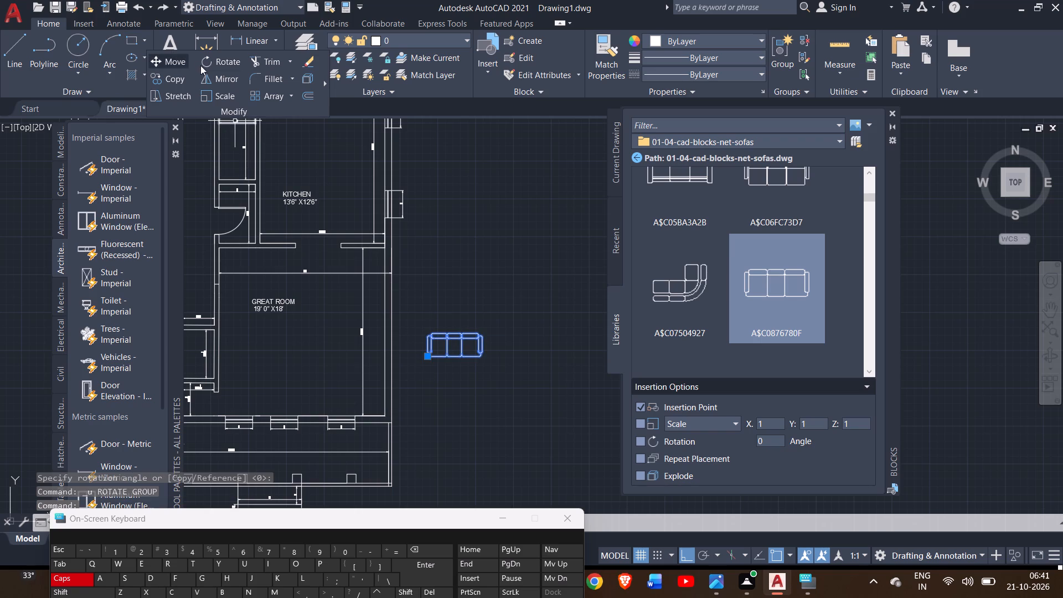
left_click(209, 68)
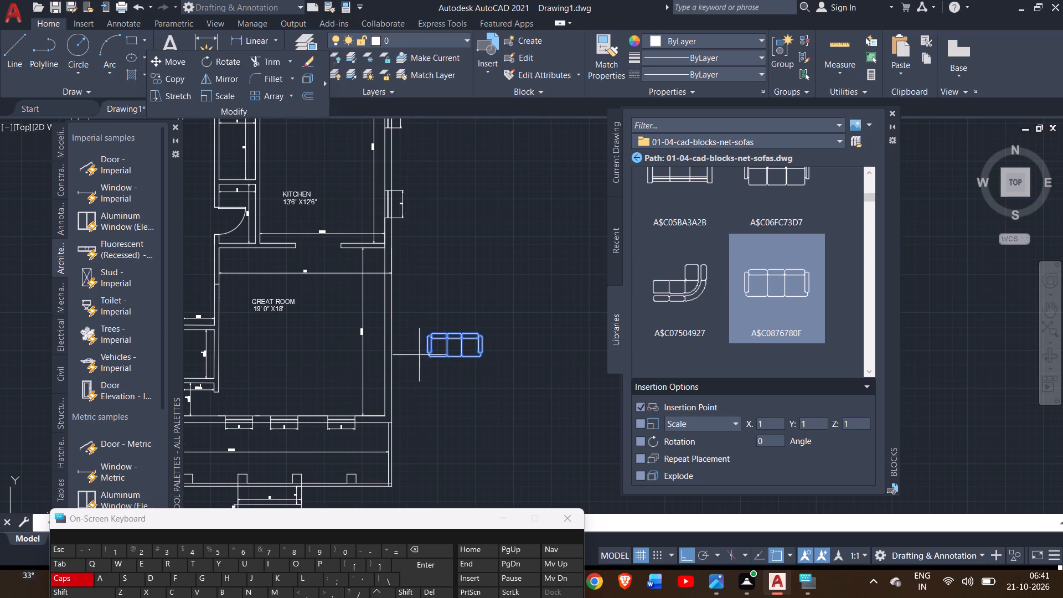
left_click(427, 355)
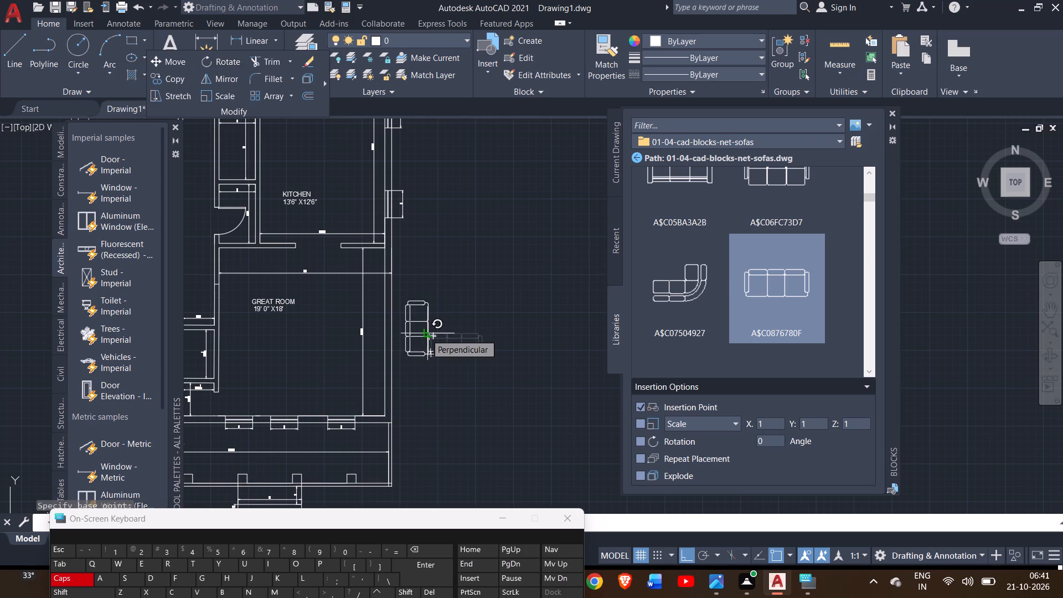
left_click(424, 332)
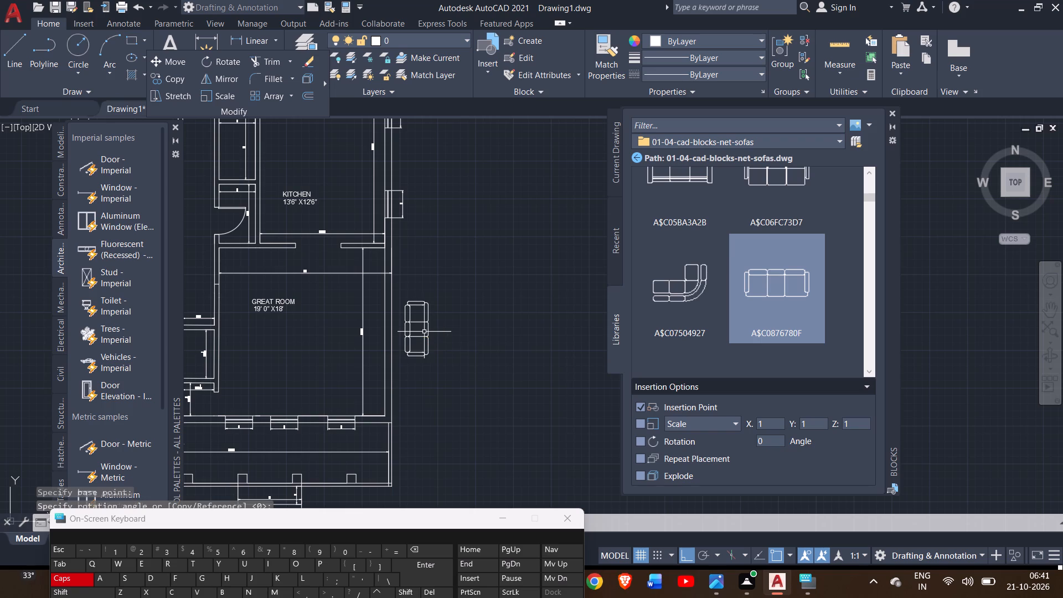
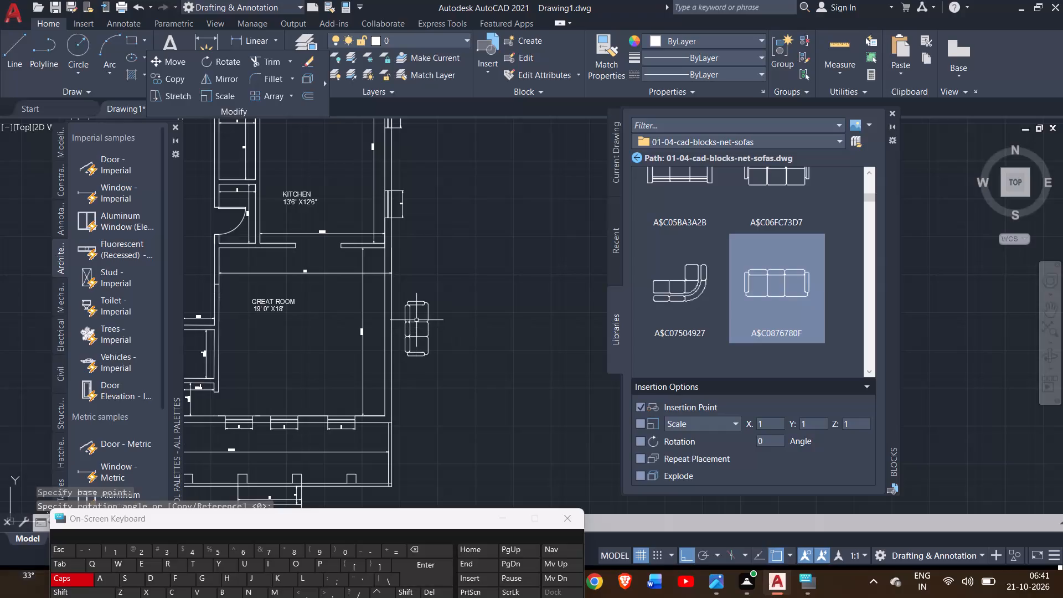
Move the upright three-seat sofa horizontally from outside the house into the great room, placing it close to the west wall.
left_click(416, 301)
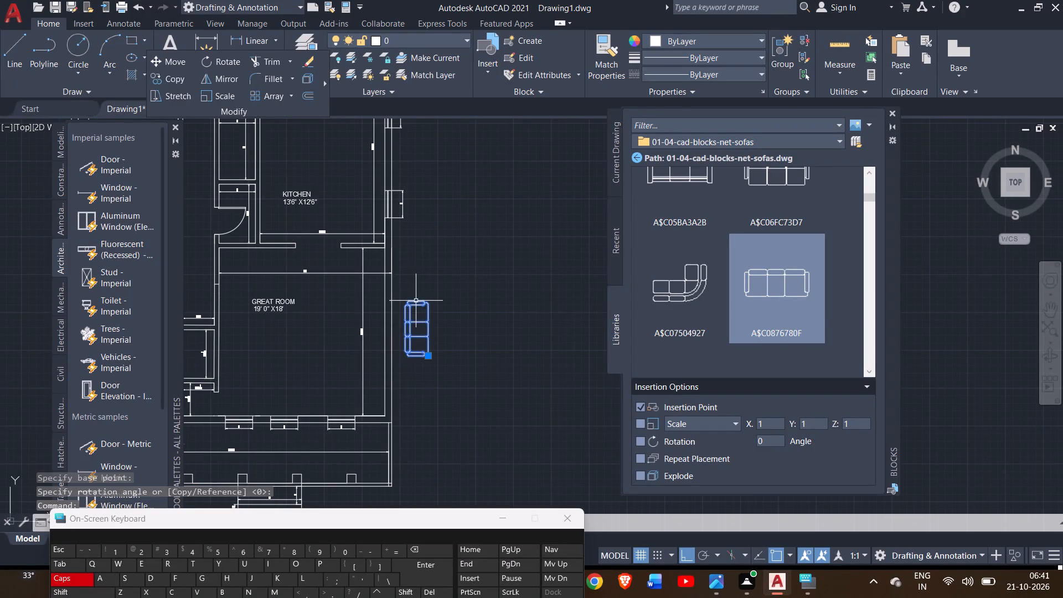
left_click_drag(158, 56, 332, 300)
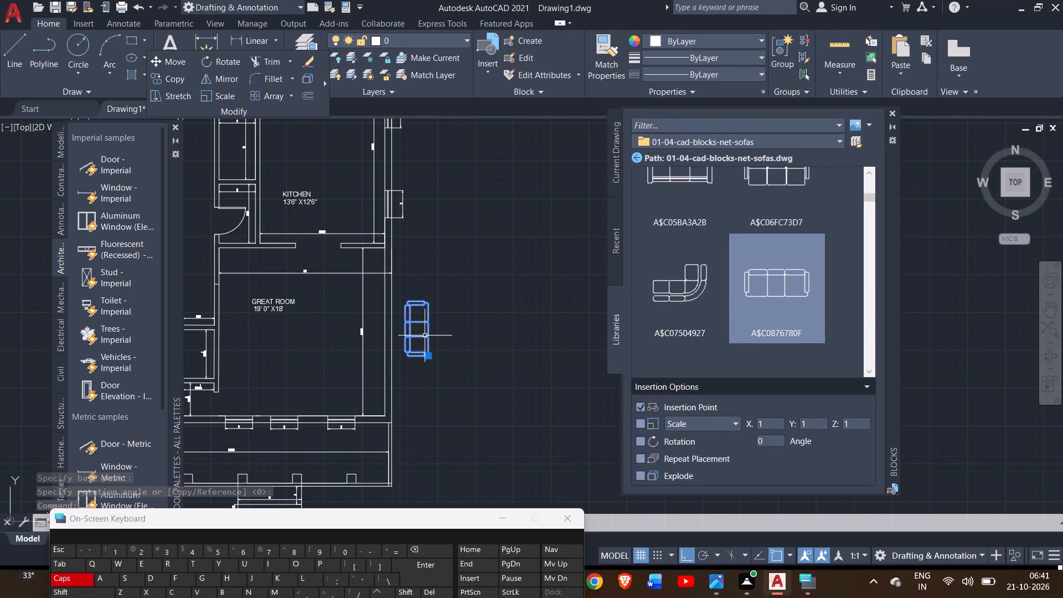
left_click(429, 353)
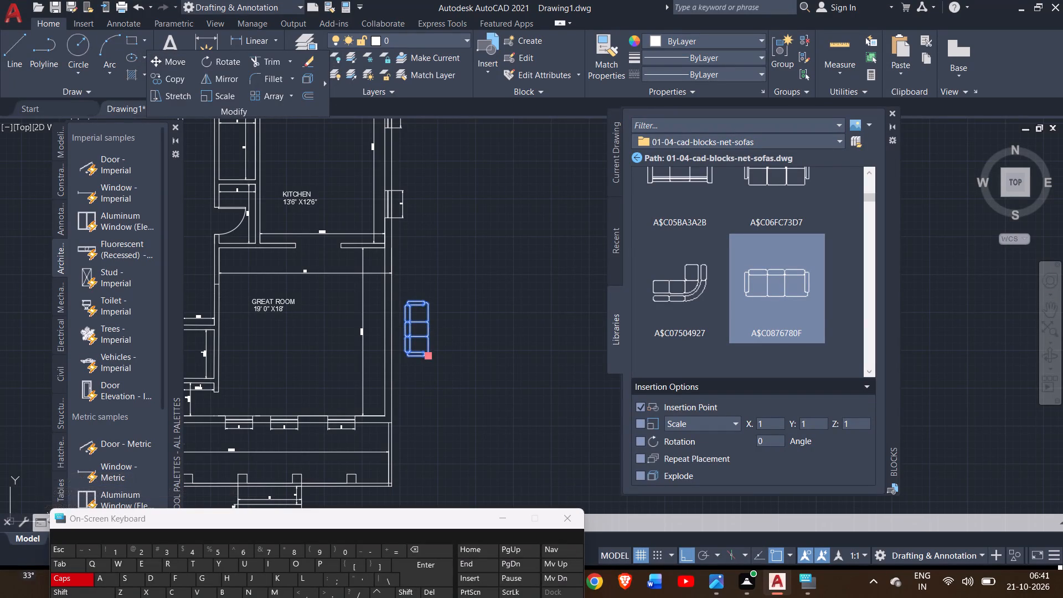
right_click(429, 353)
left_click(426, 350)
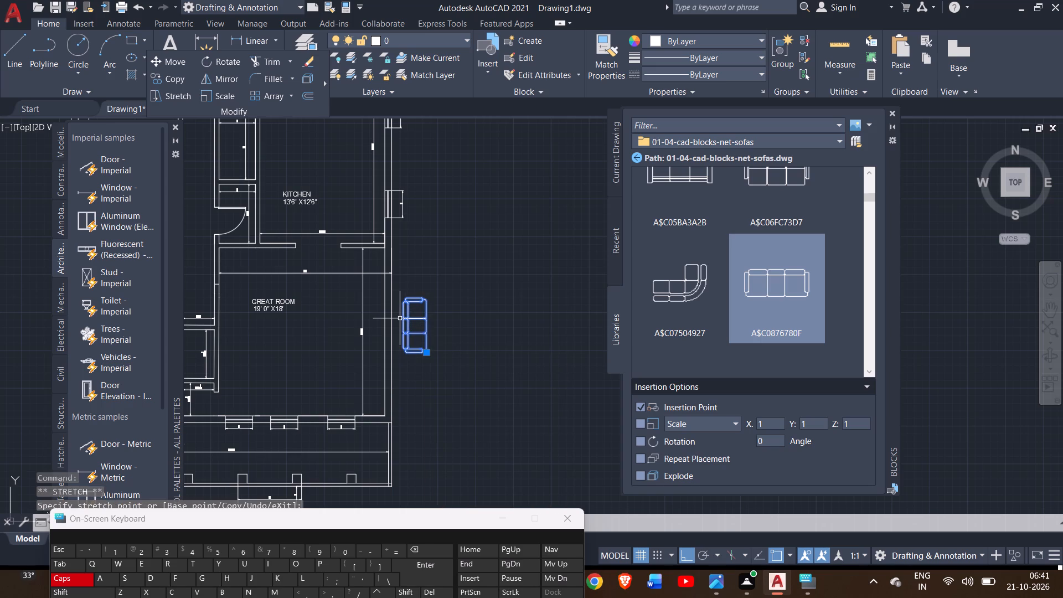
left_click(173, 65)
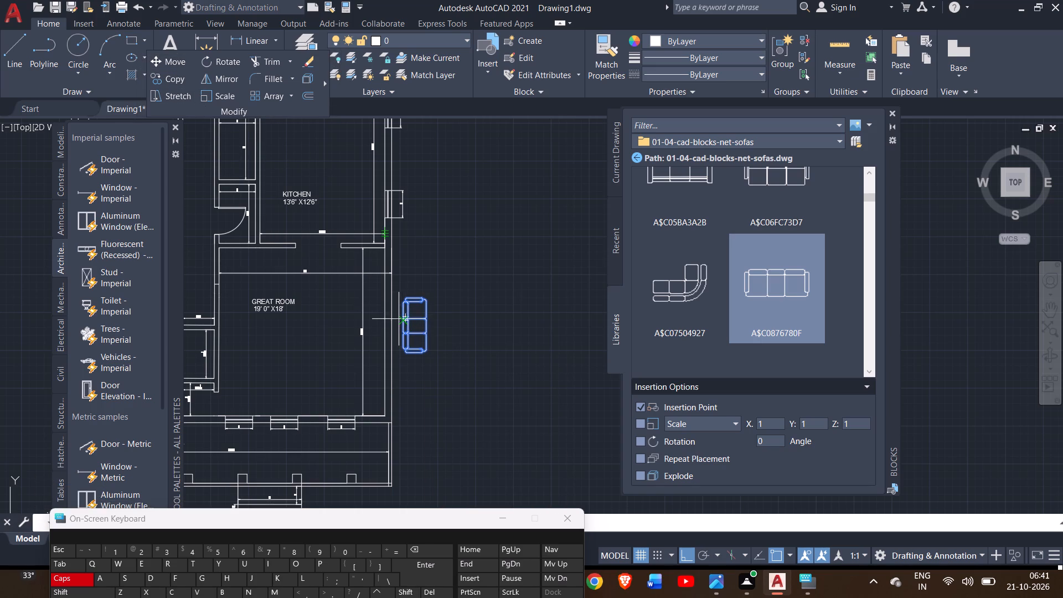
left_click_drag(403, 325, 344, 323)
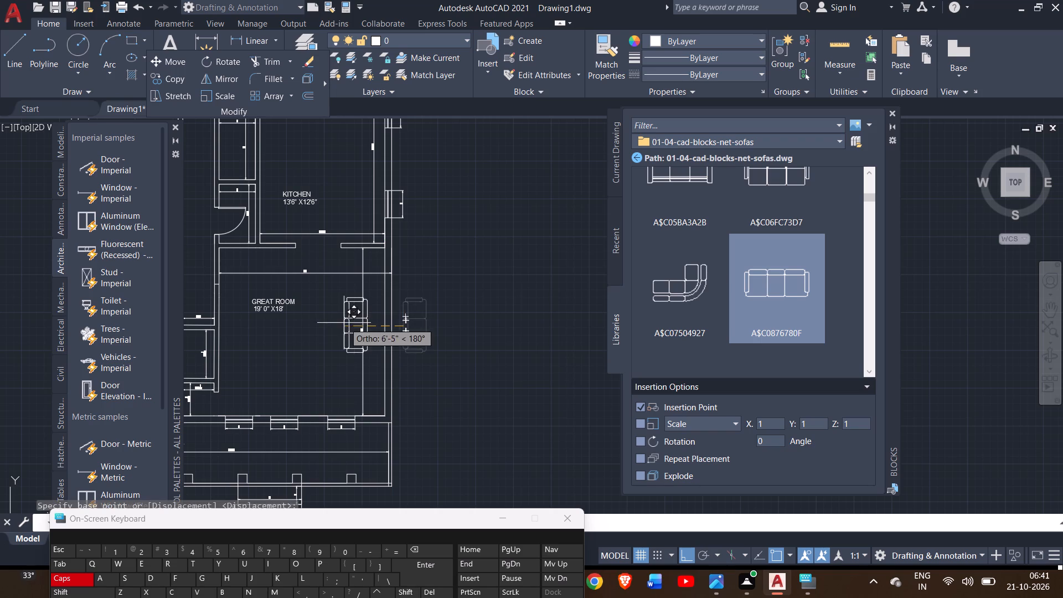
left_click_drag(344, 323, 249, 351)
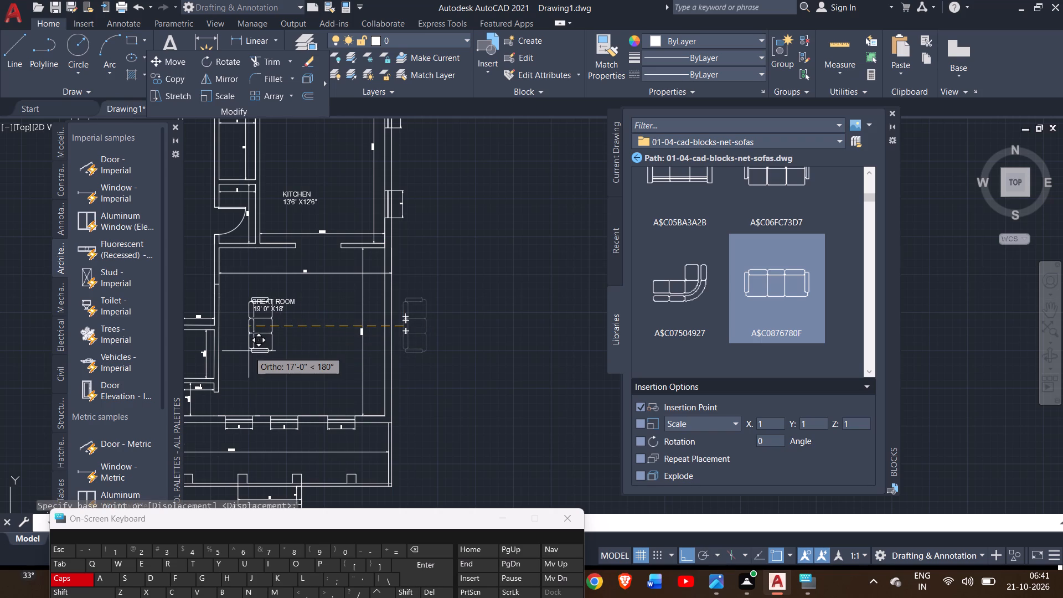
left_click_drag(249, 351, 233, 352)
left_click(233, 352)
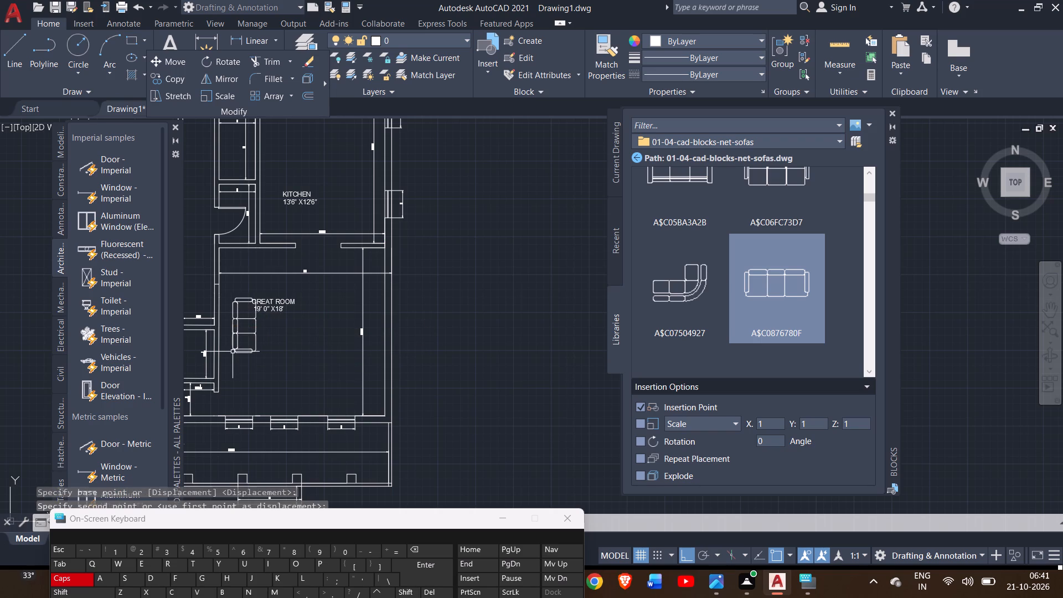
Move the three-seat sofa straight down along the great room's west wall so it clears the room label.
left_click(236, 337)
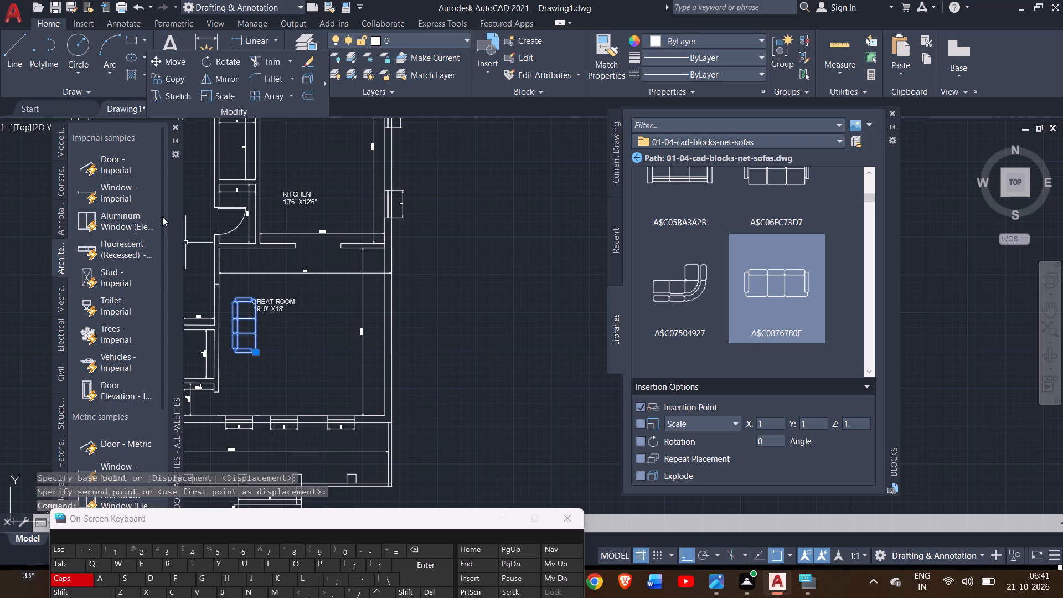
left_click(172, 63)
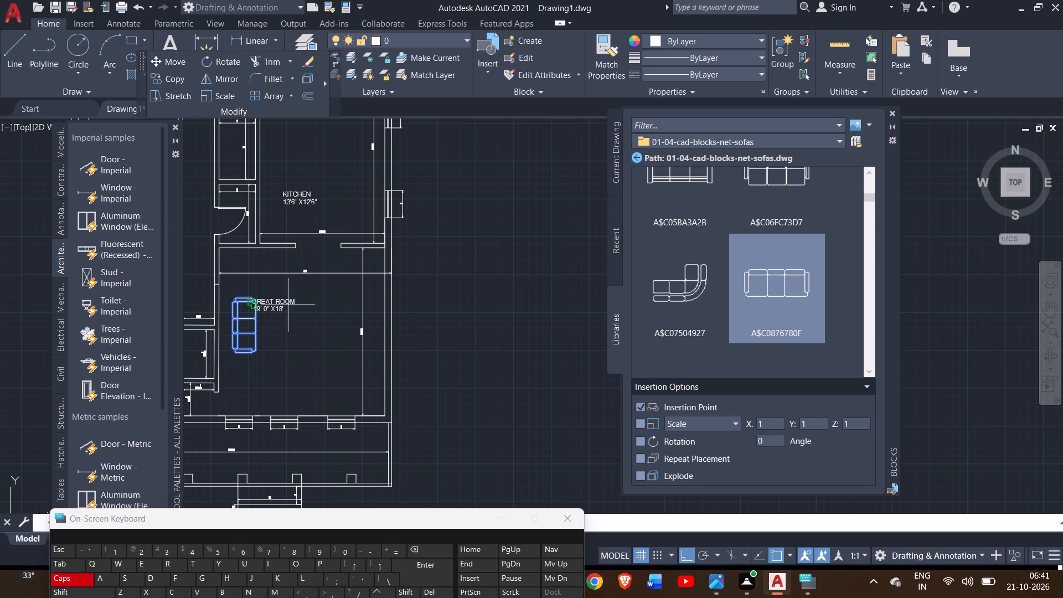
left_click_drag(254, 324, 255, 349)
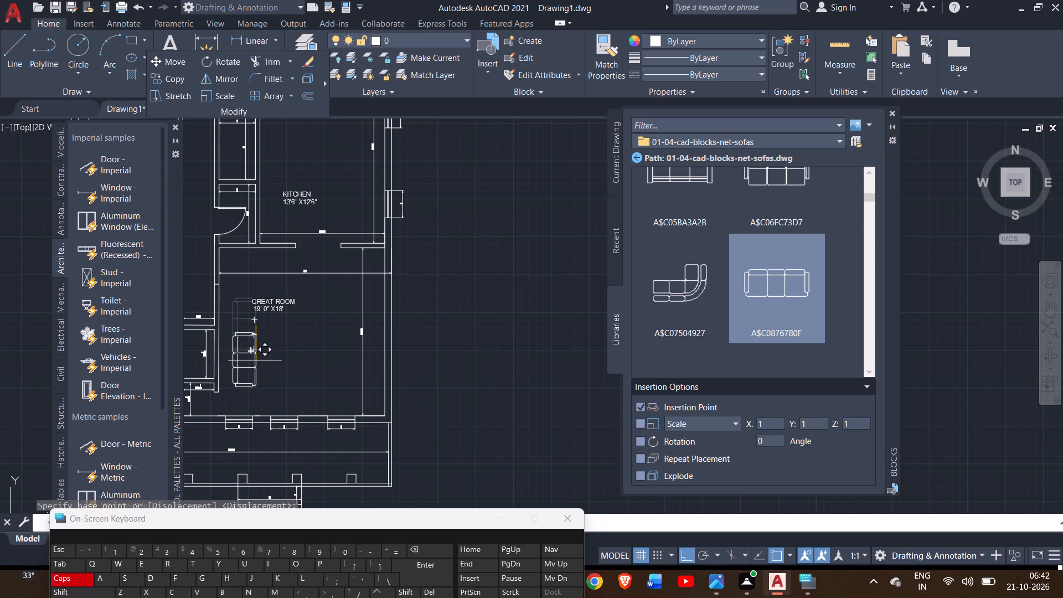
left_click(255, 360)
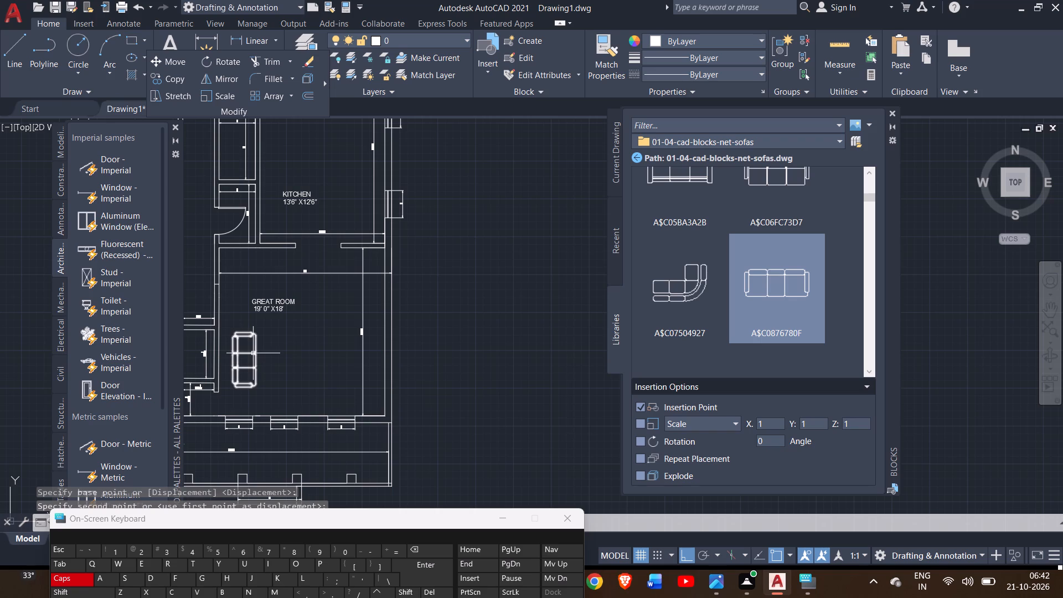
Move the three-seat sofa straight up along the west wall, toward the upper end of the great room.
left_click(252, 353)
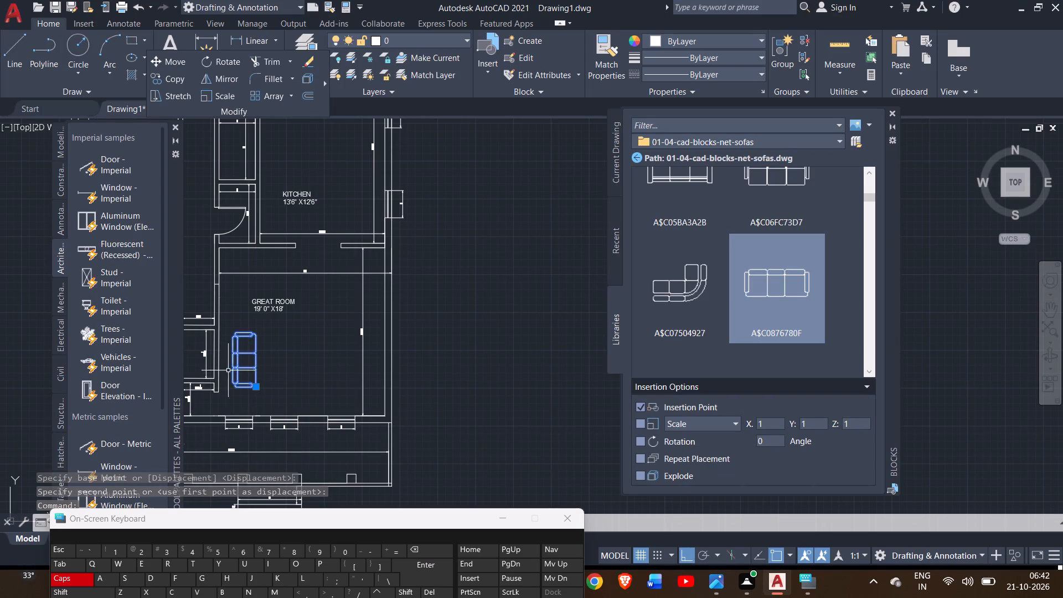
scroll(226, 362, "up", 3, "ctrl")
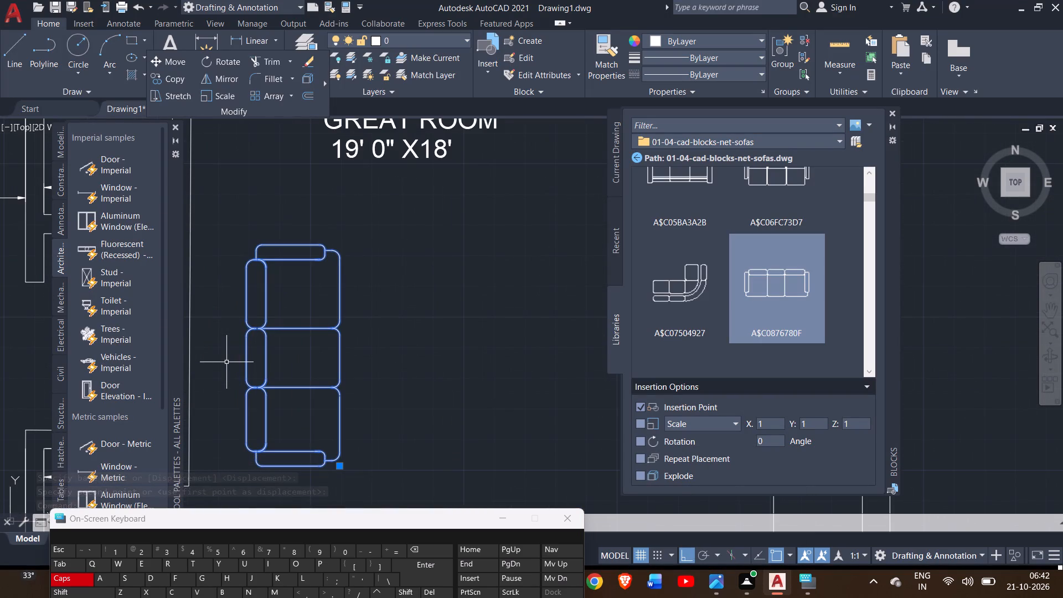
left_click(161, 58)
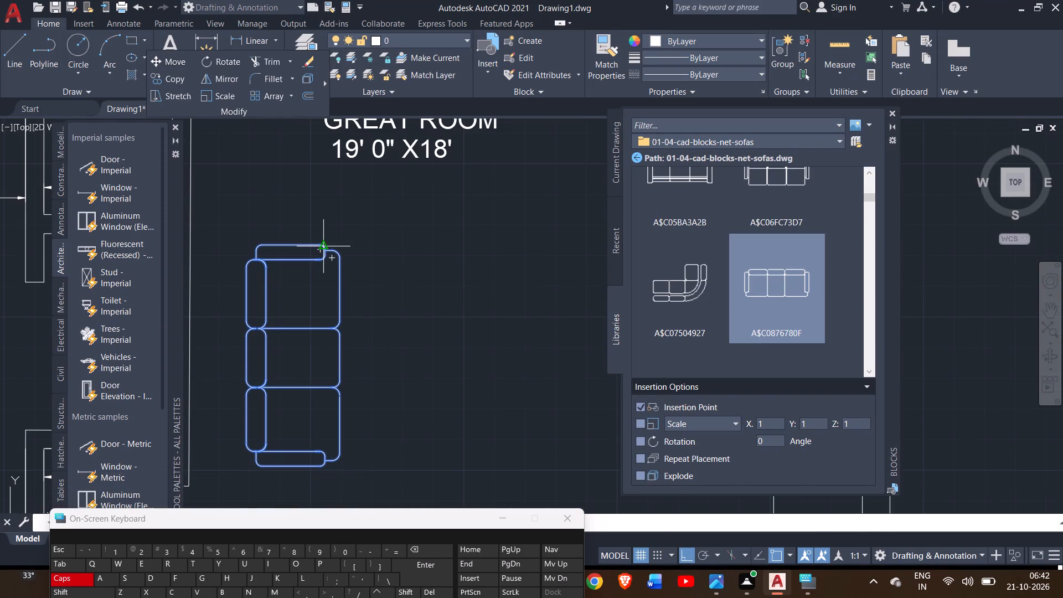
left_click_drag(326, 248, 337, 144)
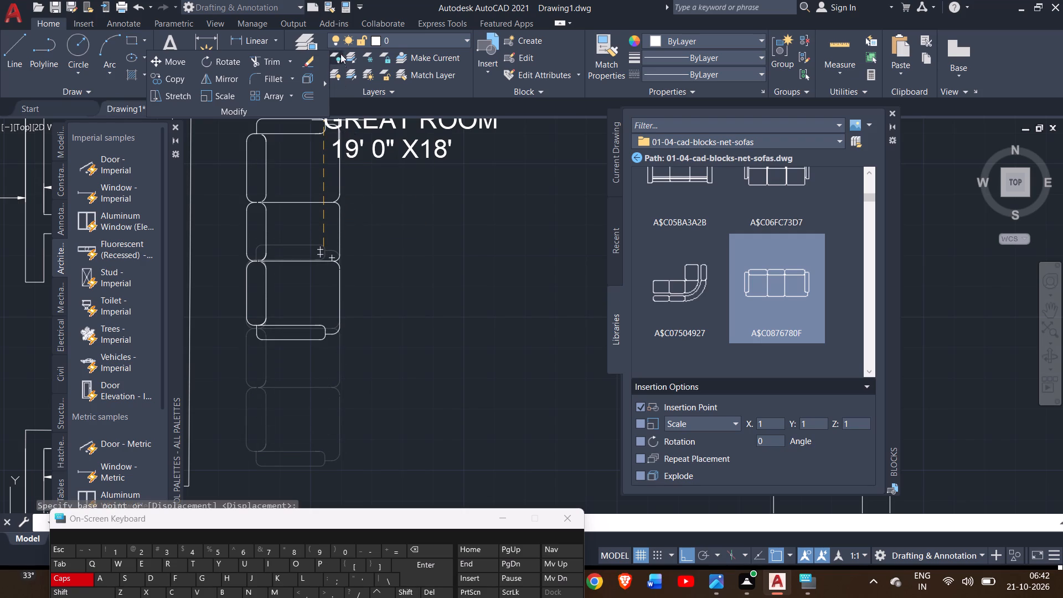
scroll(319, 195, "down", 1, "ctrl")
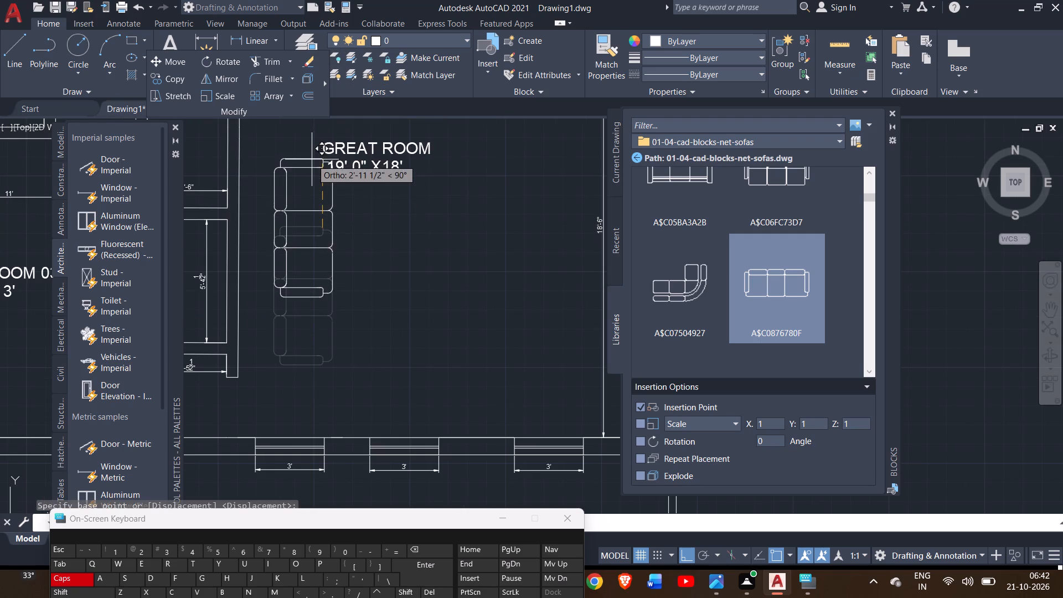
scroll(312, 159, "down", 2, "ctrl")
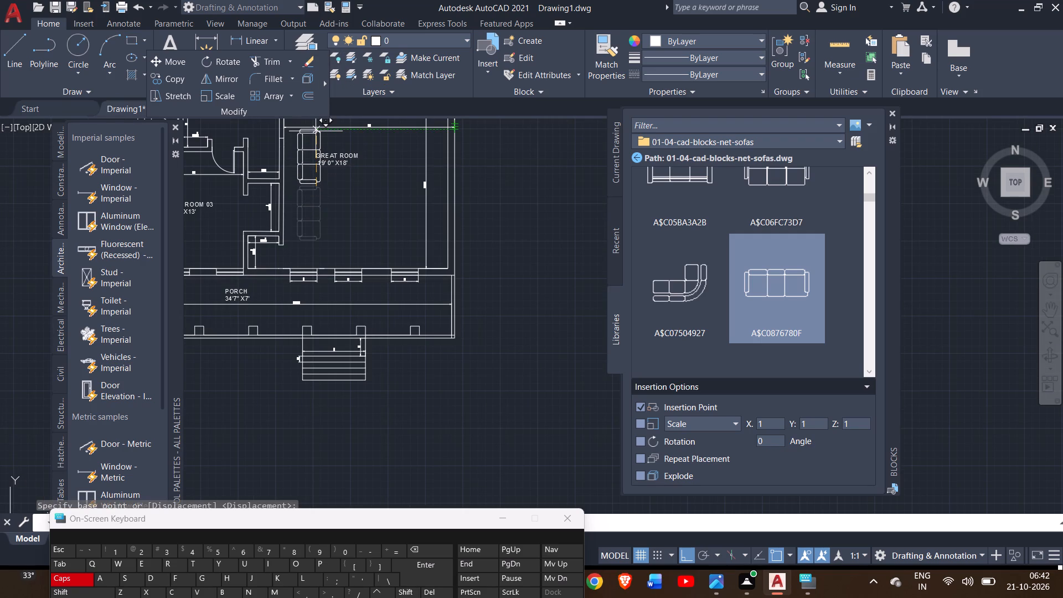
left_click(316, 131)
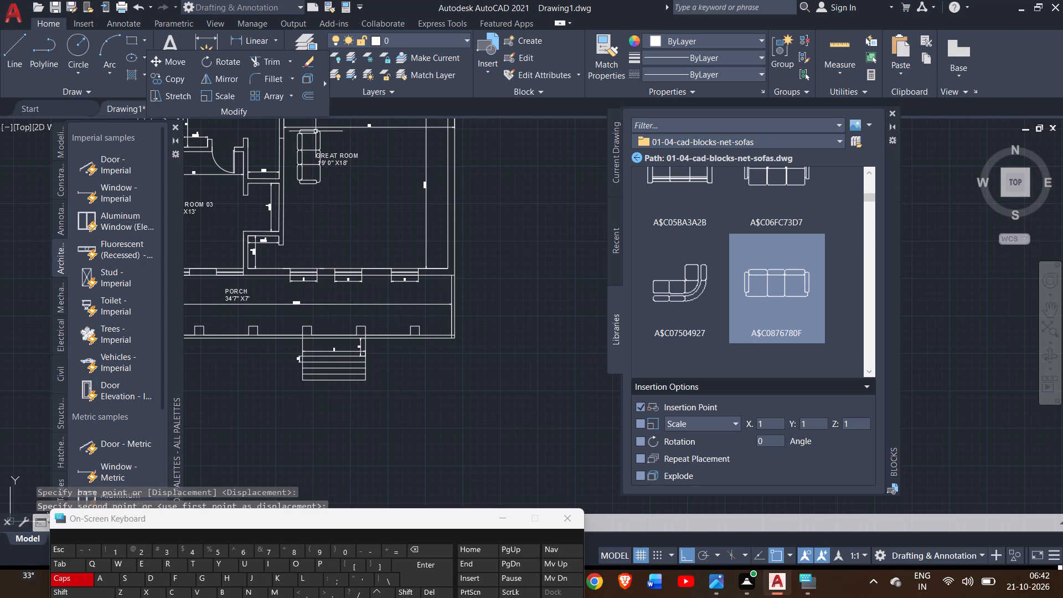
Move the three-seat sofa straight down along the west wall to just below and beside the GREAT ROOM label.
left_click(304, 179)
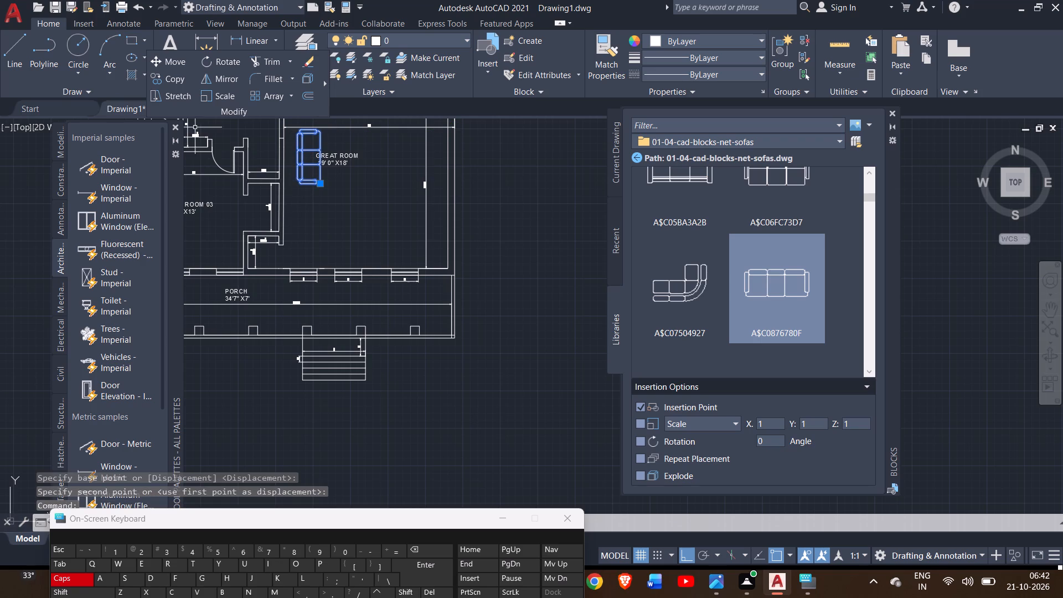
left_click(156, 58)
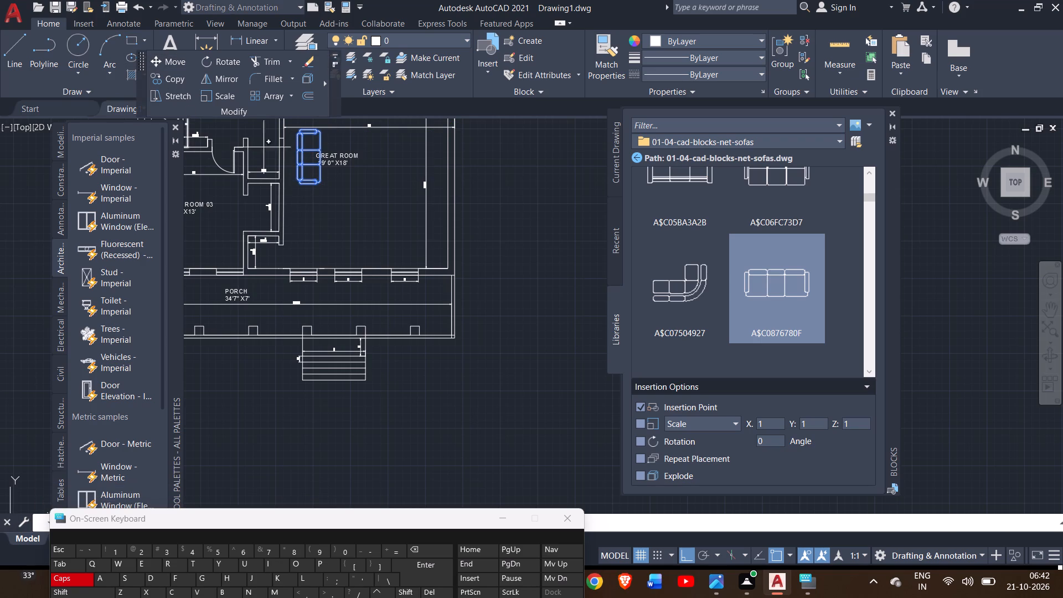
left_click_drag(315, 186, 317, 205)
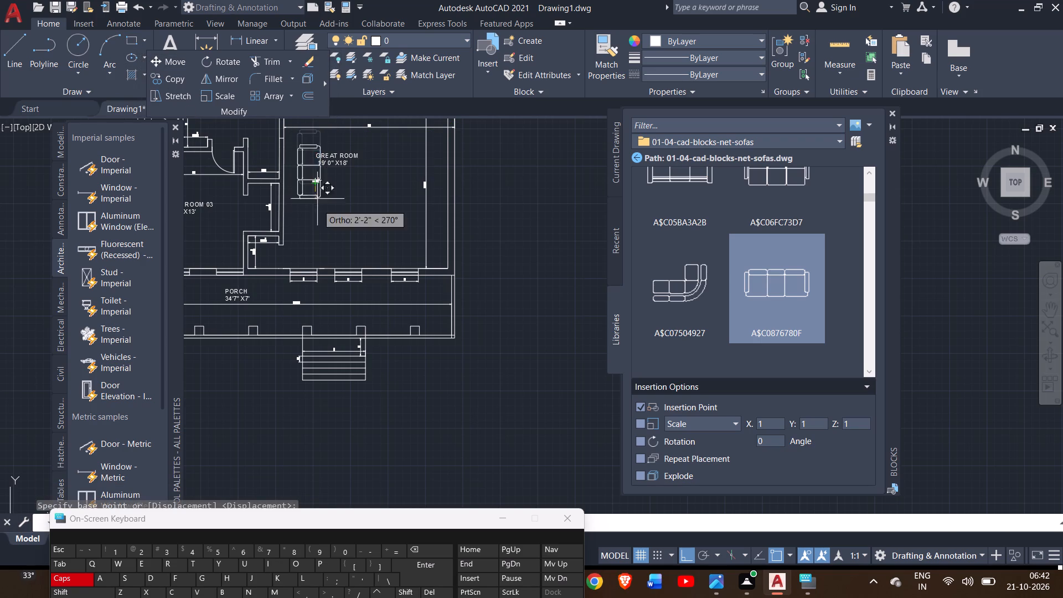
left_click_drag(317, 205, 316, 223)
left_click(316, 223)
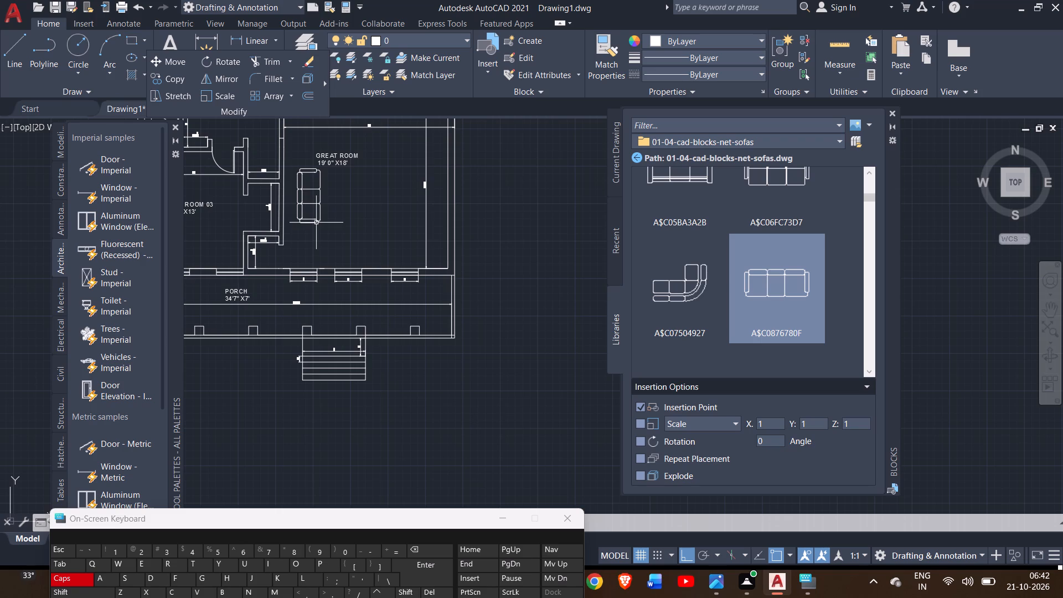
Browse the sofa blocks in the 01-04-cad-blocks-net-sofas library for other pieces to use.
scroll(663, 320, "down", 3)
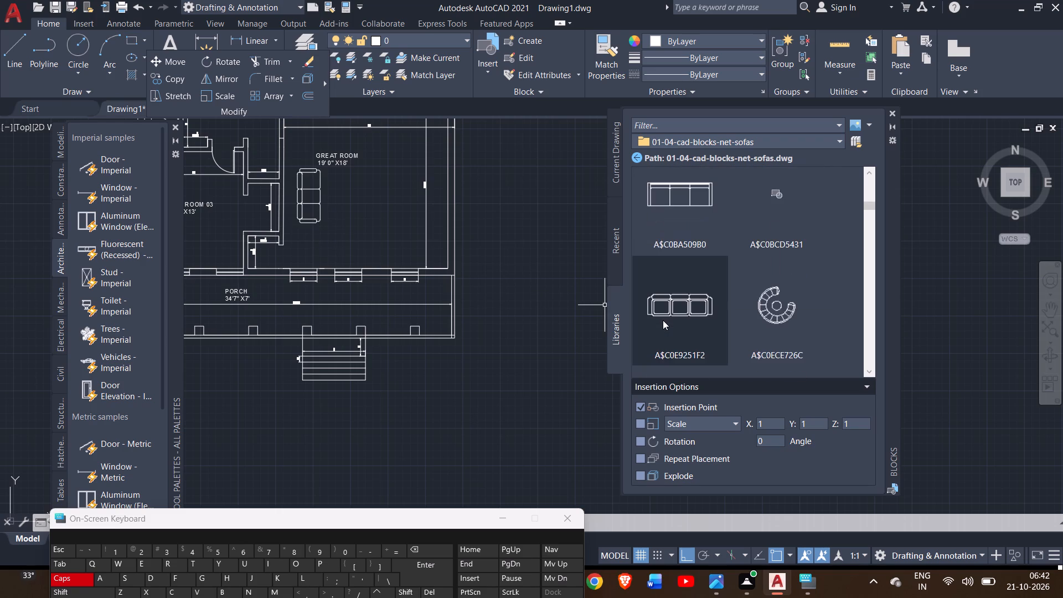
scroll(663, 320, "down", 3)
scroll(663, 320, "left", 1)
scroll(663, 320, "down", 1)
scroll(663, 320, "left", 1)
scroll(663, 320, "down", 1)
scroll(663, 320, "left", 1)
scroll(663, 320, "down", 1)
scroll(663, 320, "left", 1)
scroll(663, 320, "down", 2)
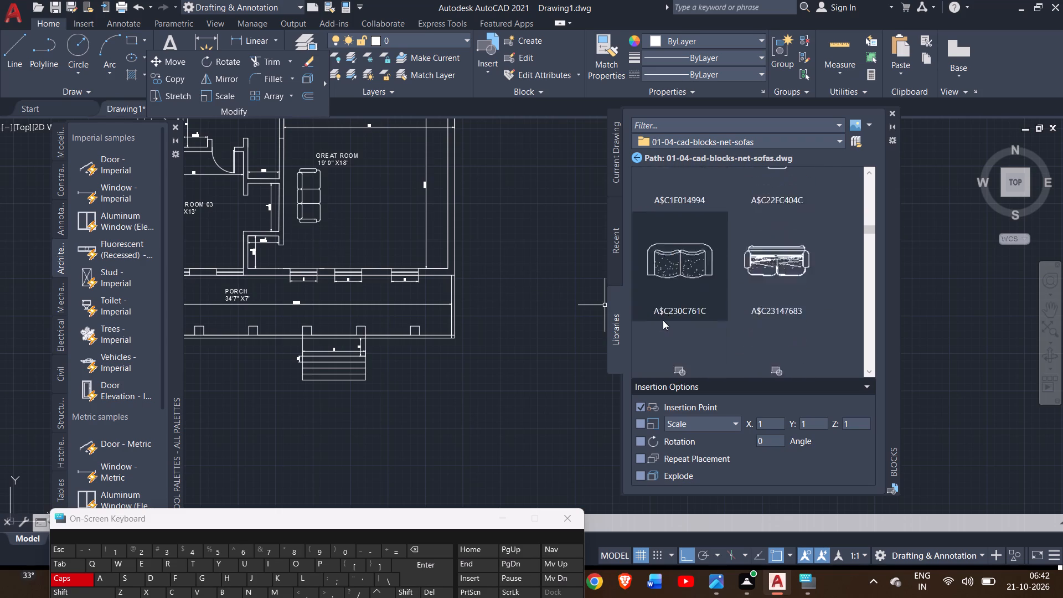
scroll(663, 320, "down", 9)
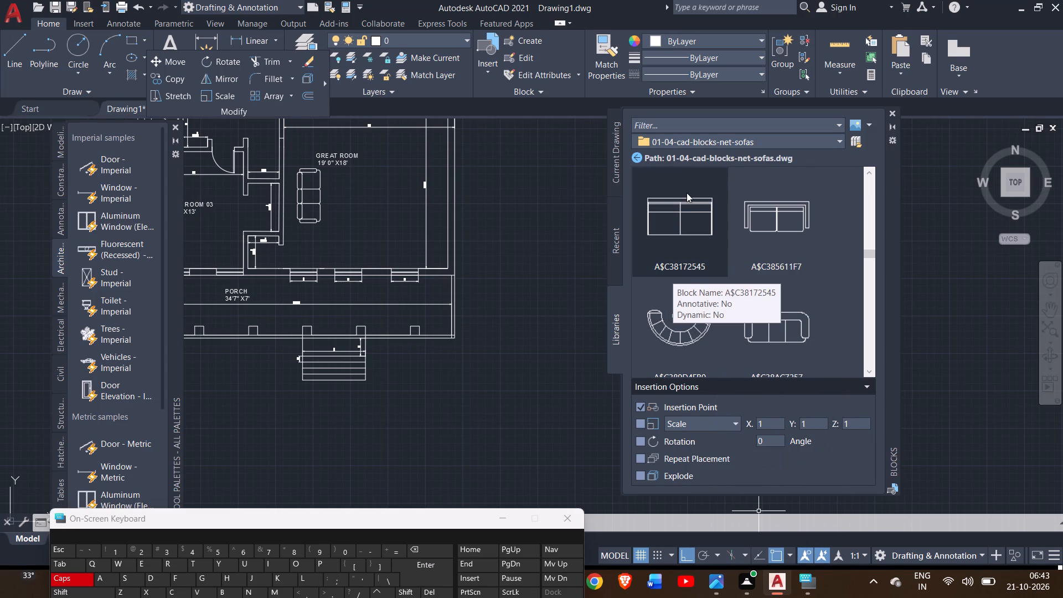
scroll(687, 197, "up", 20)
scroll(687, 197, "down", 4)
scroll(687, 197, "up", 20)
scroll(687, 197, "up", 20)
scroll(687, 197, "up", 20)
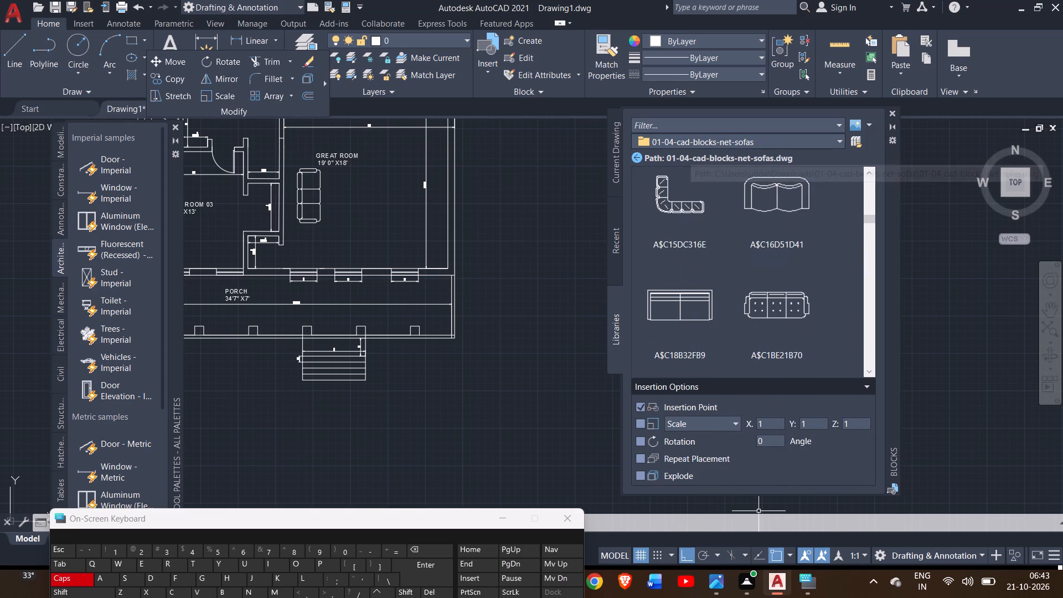
Switch the block library to 01-01-cad-blocks-net-beds.dwg and insert bed block A$C029D5C69 in the empty space east of the great room.
left_click(842, 143)
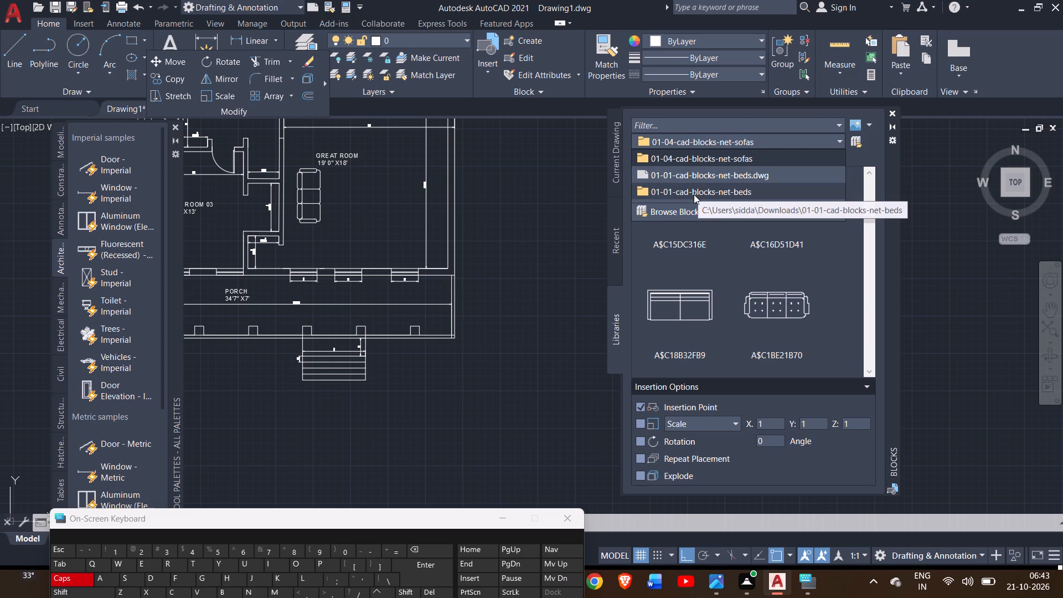
left_click(705, 177)
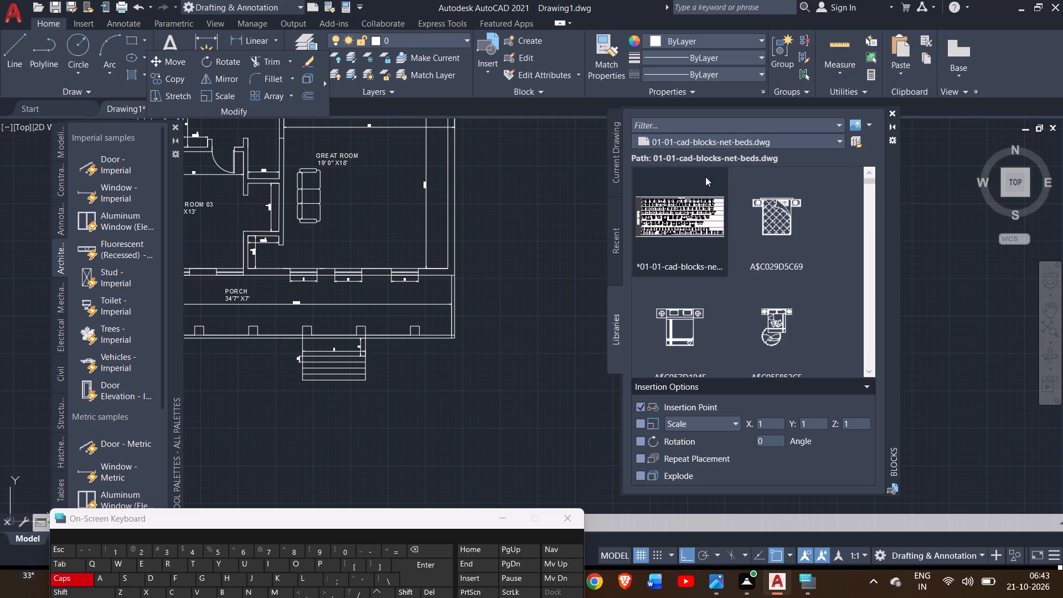
left_click(768, 235)
left_click(564, 216)
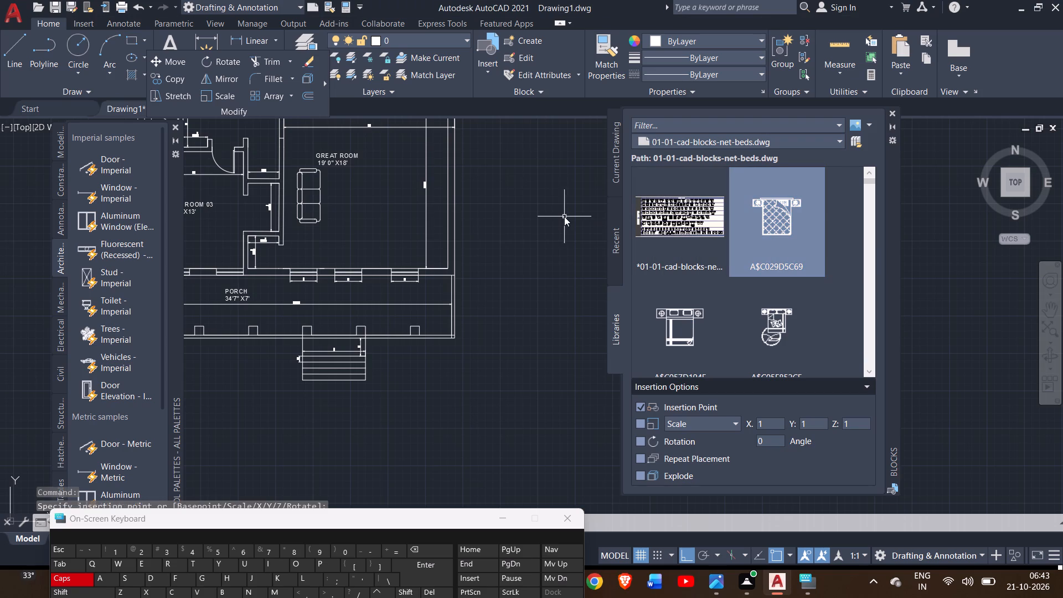
scroll(560, 212, "up", 3, "ctrl")
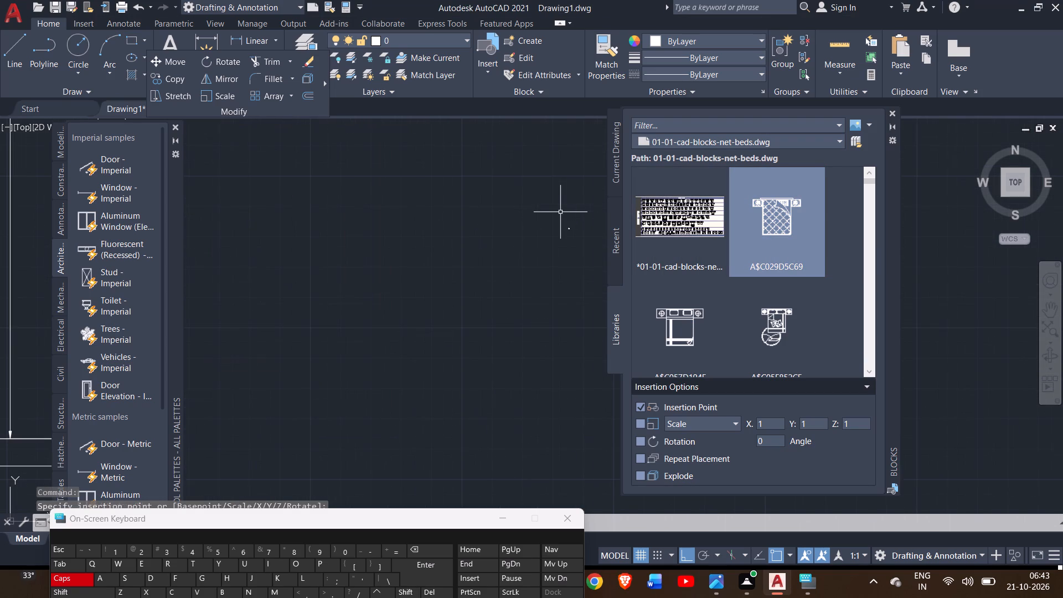
scroll(569, 221, "up", 3, "ctrl")
scroll(569, 221, "right", 3)
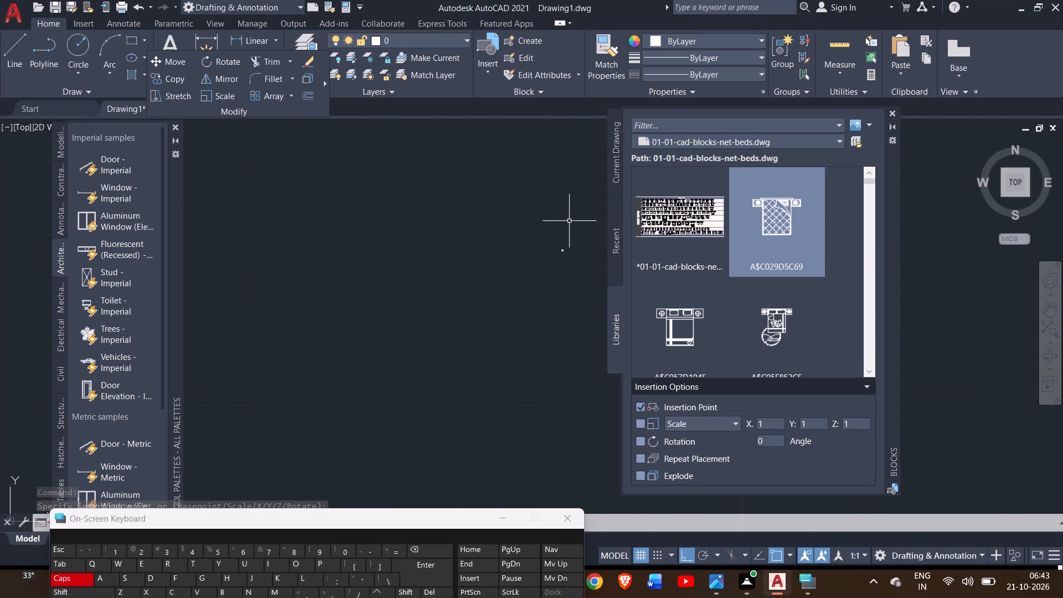
scroll(569, 221, "up", 3, "ctrl")
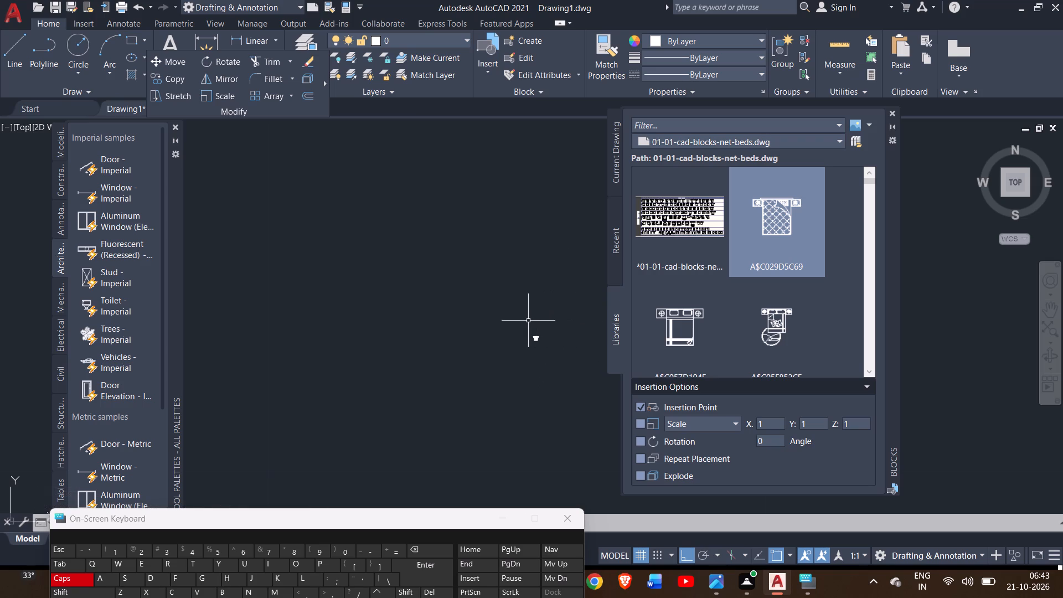
scroll(535, 348, "up", 3, "ctrl")
scroll(579, 289, "up", 3, "ctrl")
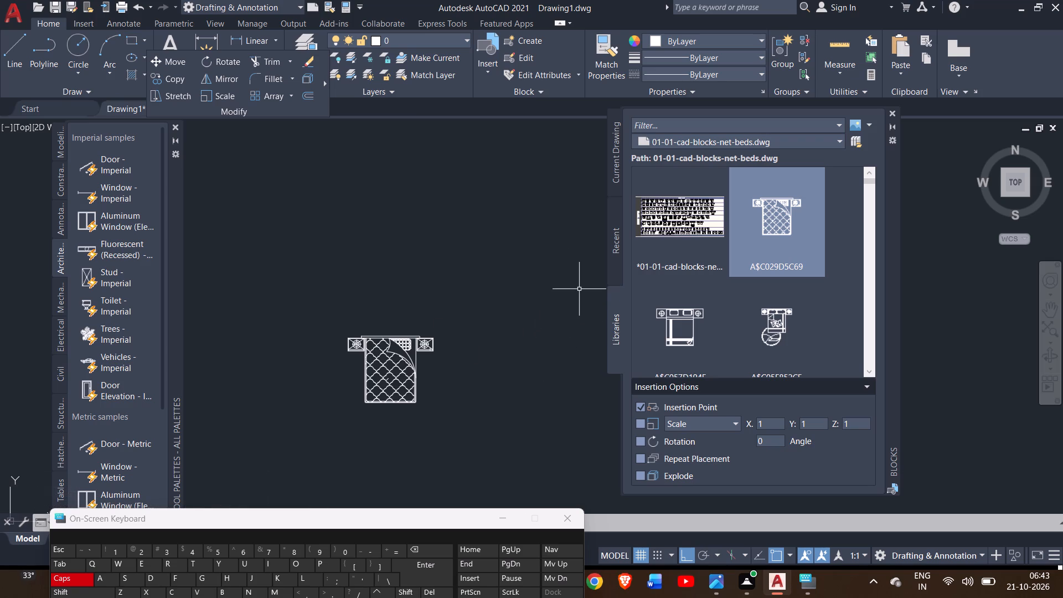
Scale up the tiny bed block east of the great room to roughly seven times its size, using its lower-left mattress corner as base point.
left_click(1052, 305)
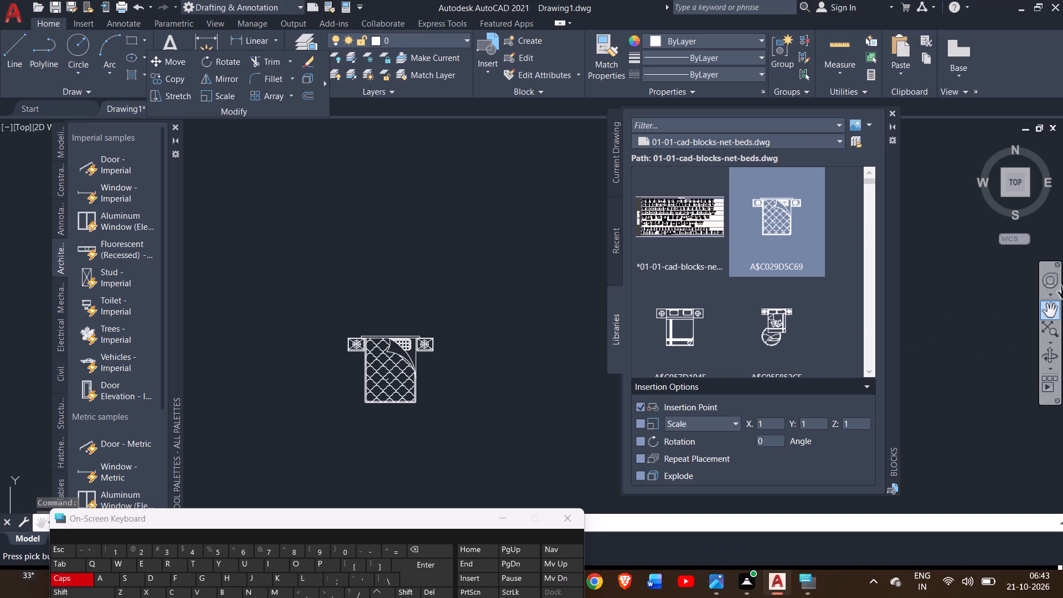
left_click_drag(552, 342, 509, 378)
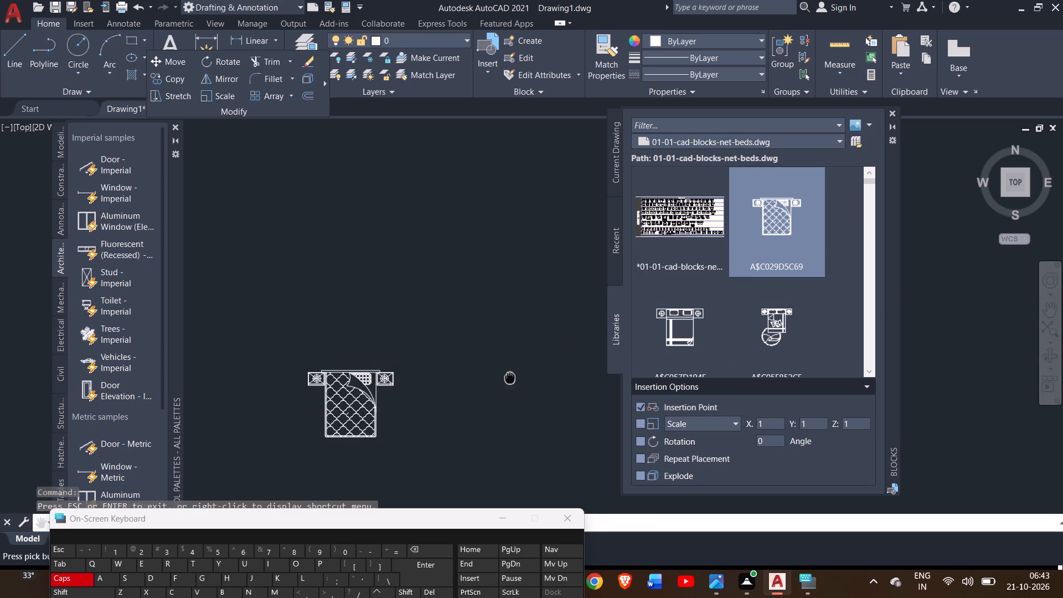
left_click_drag(509, 378, 472, 393)
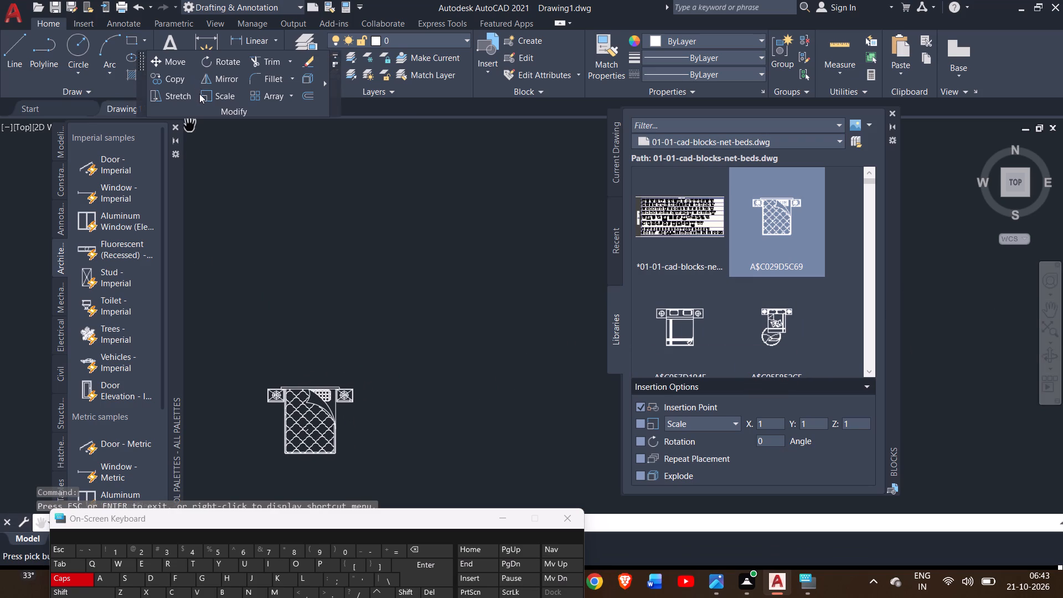
left_click(204, 95)
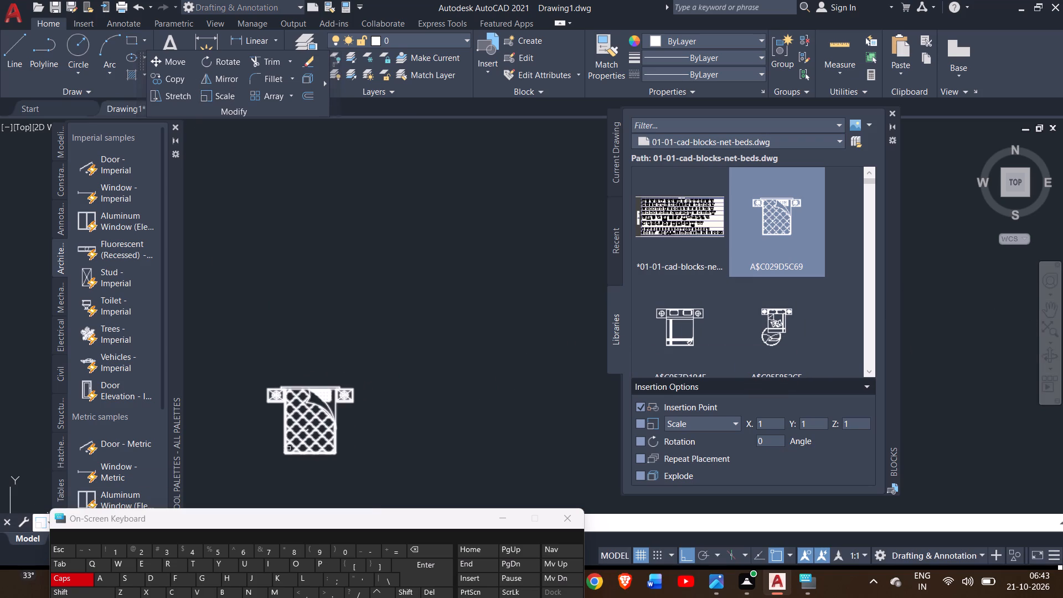
double_click(291, 450)
right_click(291, 450)
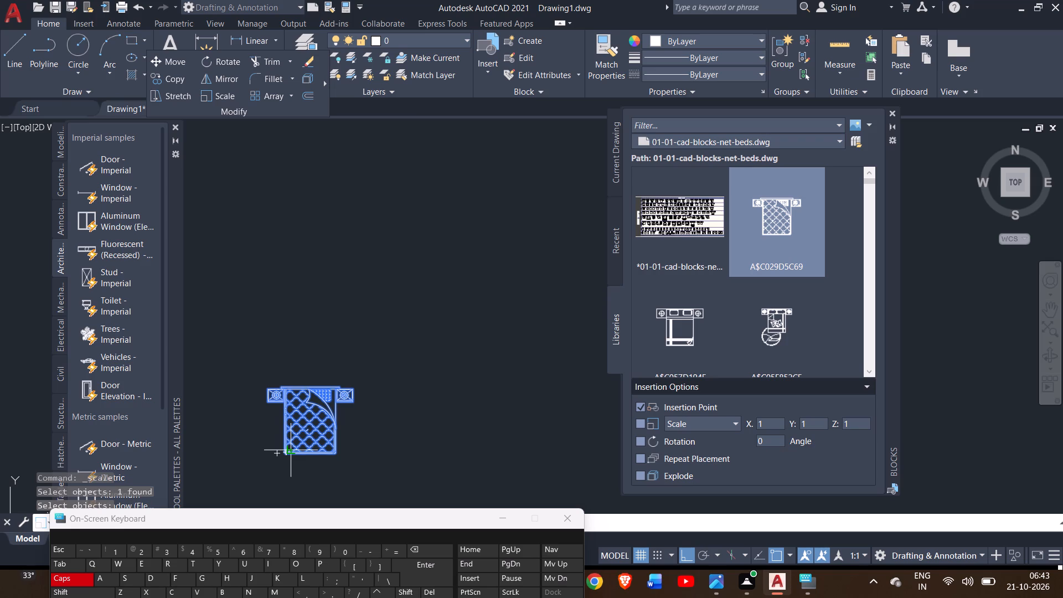
left_click_drag(288, 452, 424, 290)
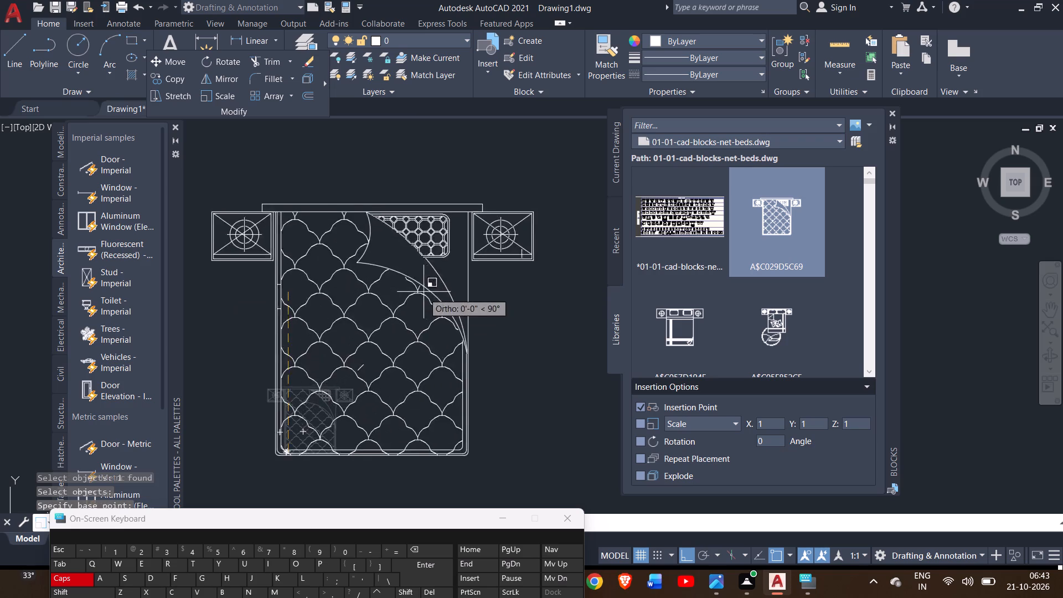
left_click_drag(424, 290, 501, 109)
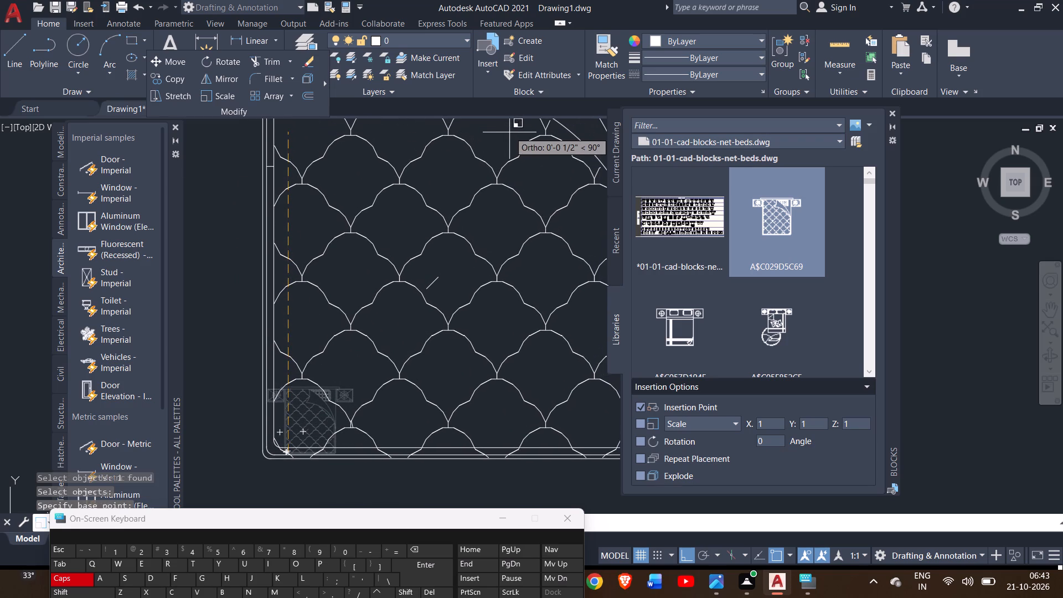
left_click(509, 132)
scroll(509, 132, "down", 5, "ctrl")
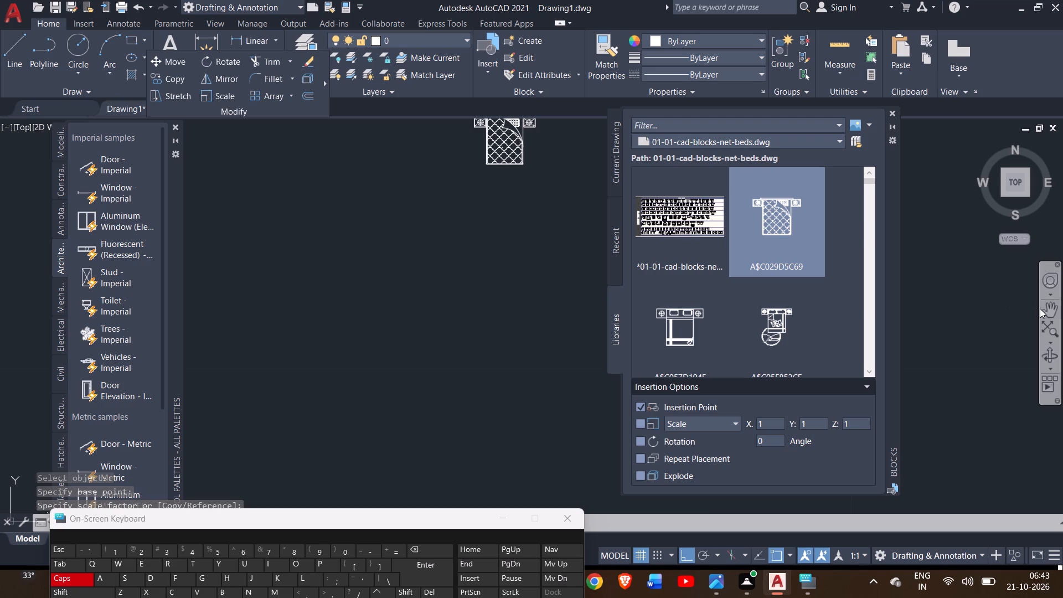
Scale the bed block up several times over again from its lower-left mattress corner, and compare it with the plan's walls.
left_click(1057, 310)
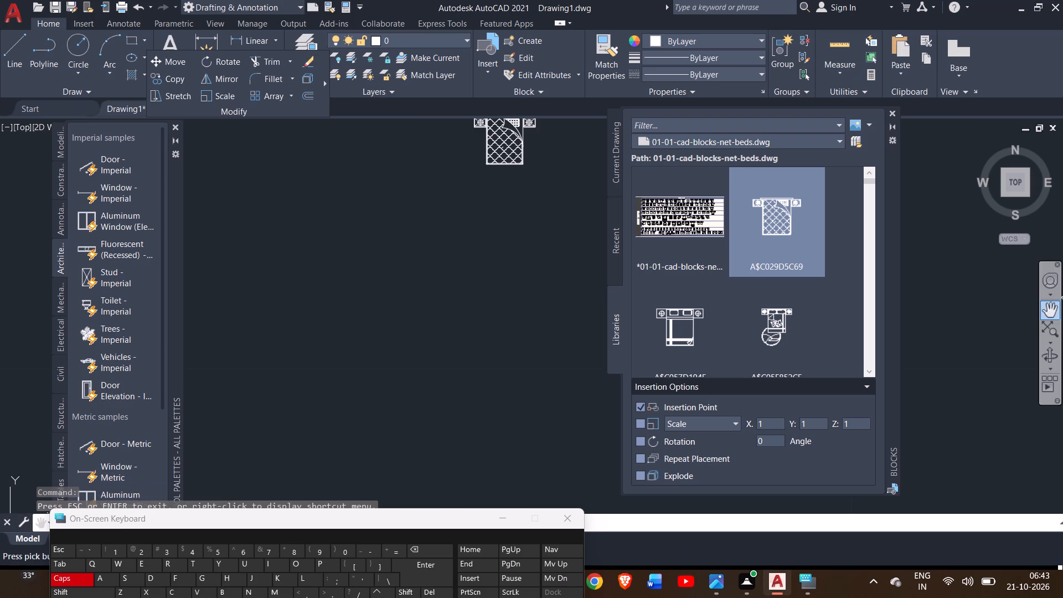
left_click_drag(574, 181, 523, 233)
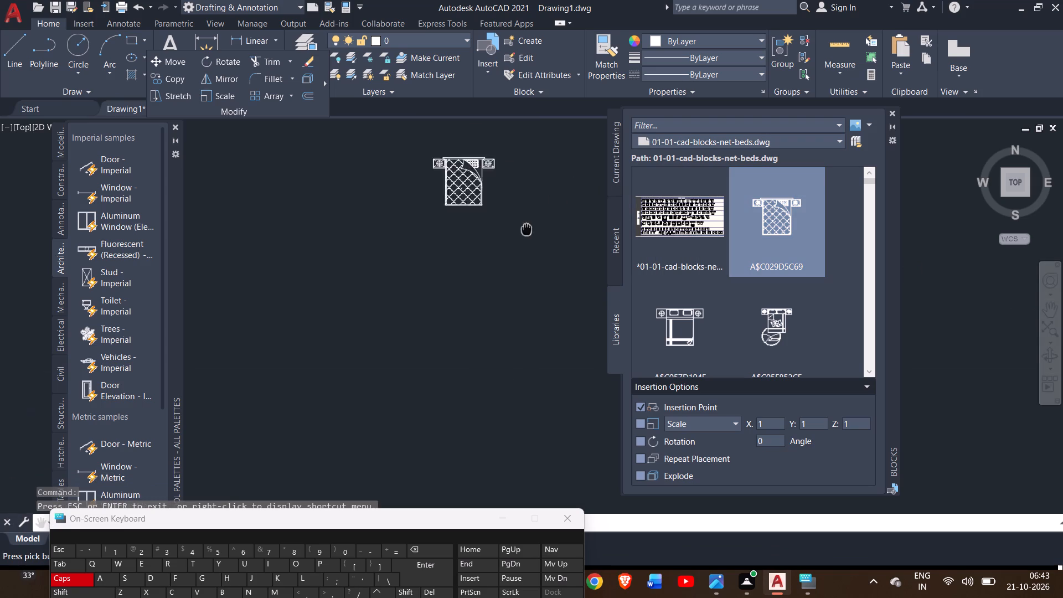
left_click_drag(523, 233, 453, 390)
left_click(453, 390)
left_click_drag(459, 368, 430, 402)
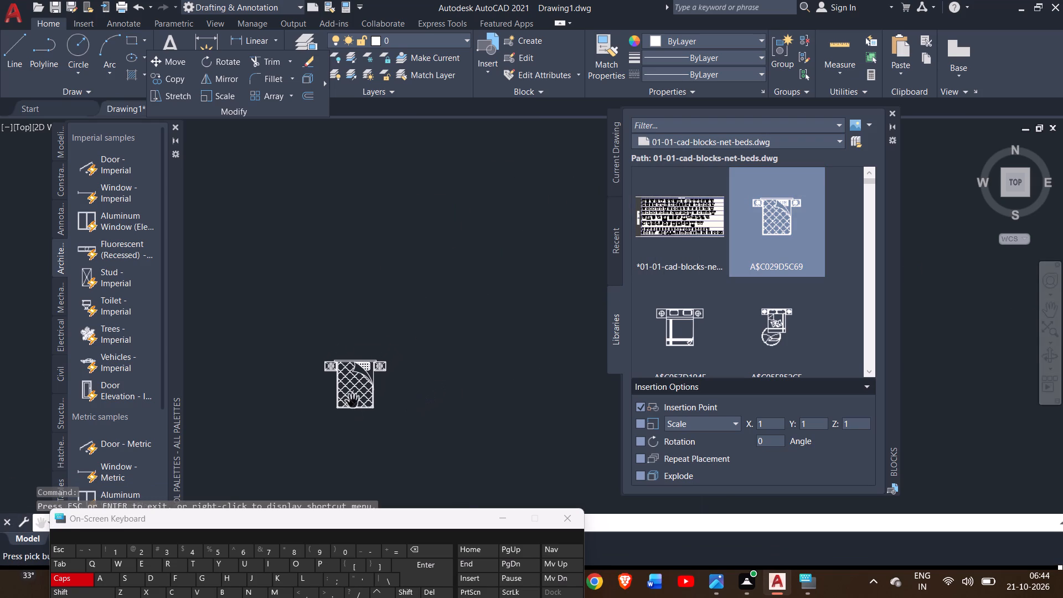
right_click(353, 401)
double_click(367, 411)
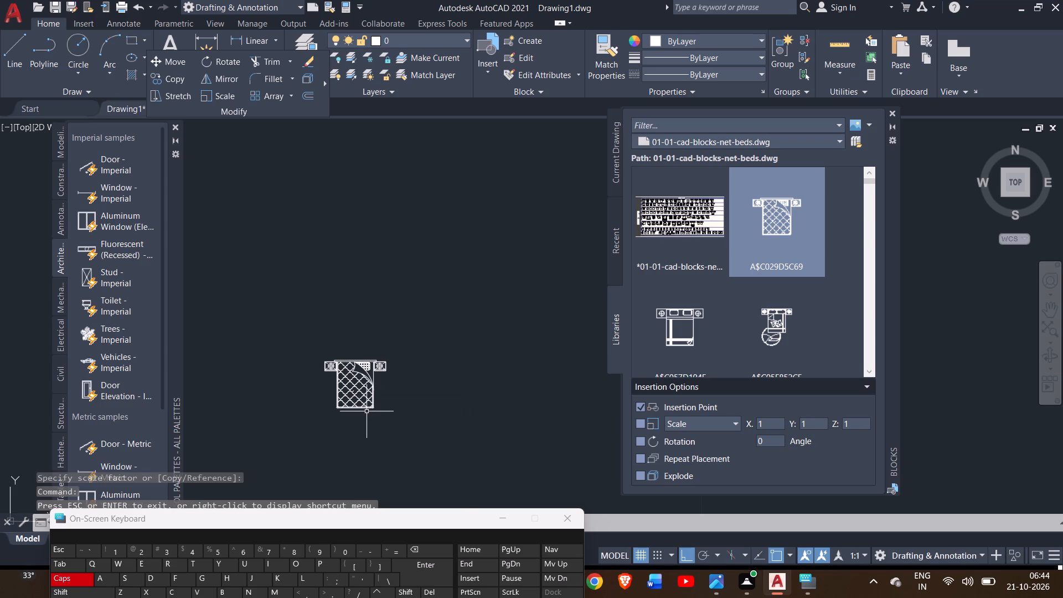
left_click(367, 405)
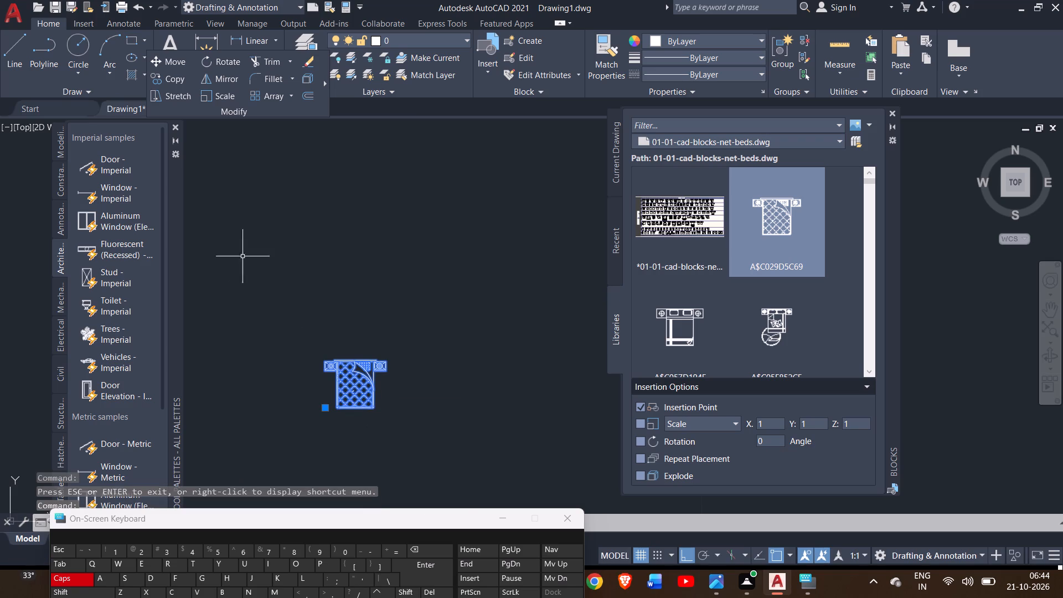
left_click(220, 89)
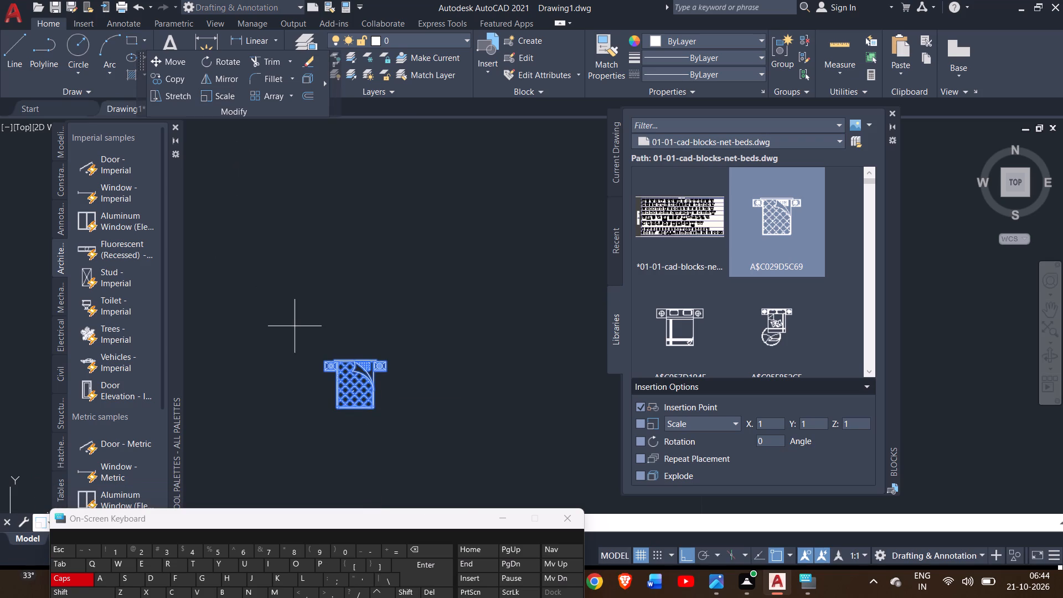
left_click_drag(337, 406, 472, 238)
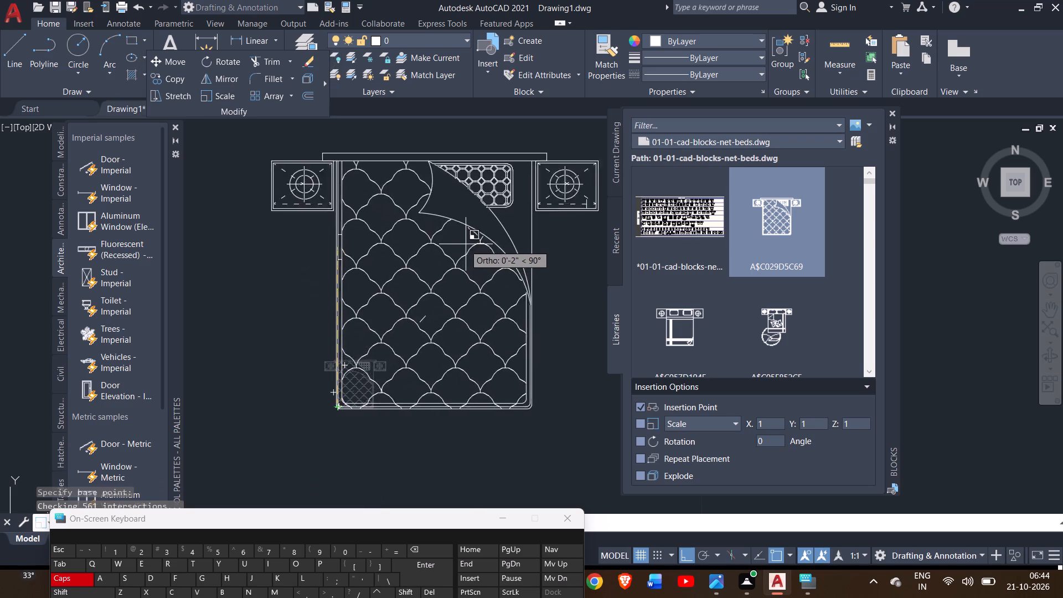
left_click_drag(472, 238, 519, 207)
left_click(519, 207)
scroll(519, 207, "down", 2, "ctrl")
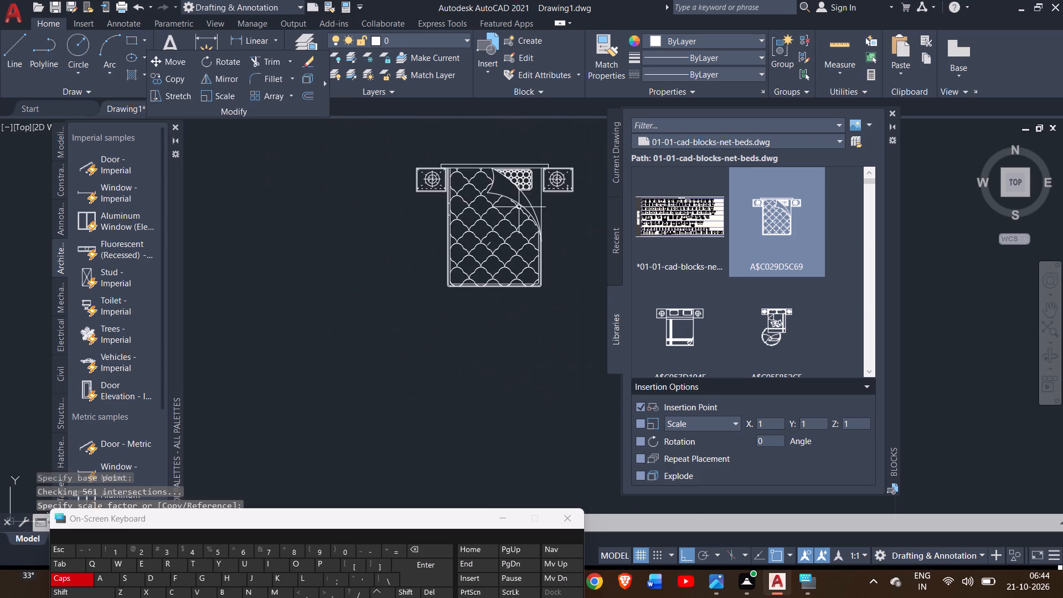
scroll(519, 207, "down", 6, "ctrl")
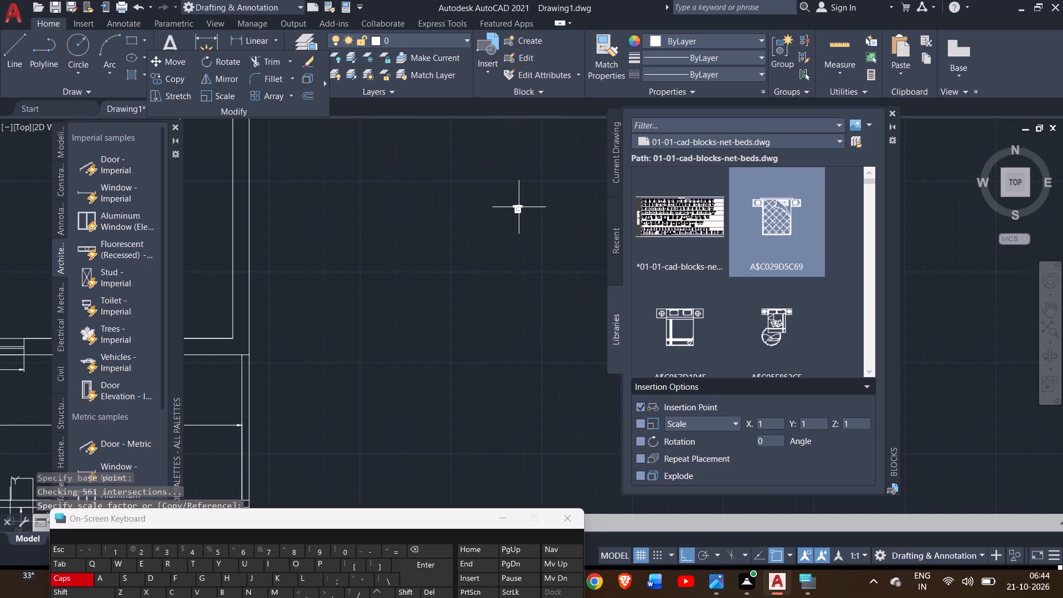
scroll(519, 207, "up", 5, "ctrl")
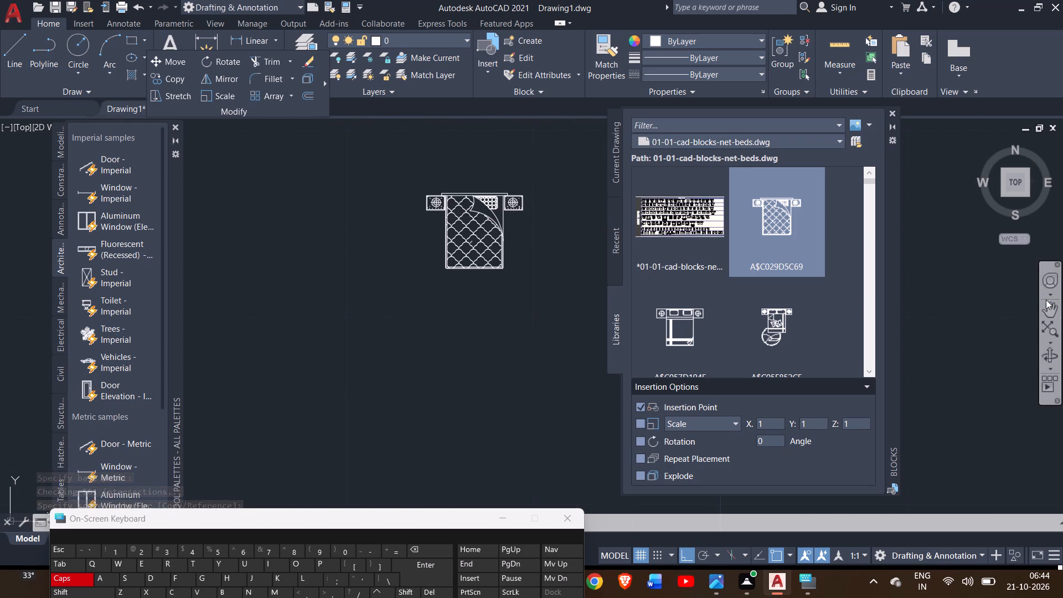
Enlarge the bed block again from its lower-left mattress corner, until it is a little under half the three-seat sofa's length.
left_click(1046, 312)
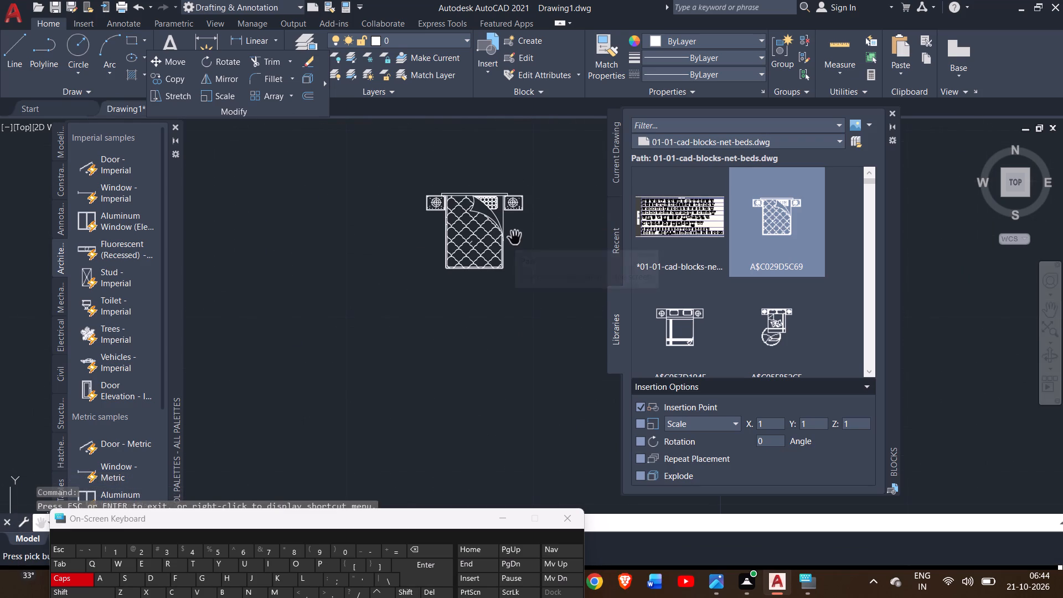
left_click_drag(515, 238, 364, 406)
right_click(364, 406)
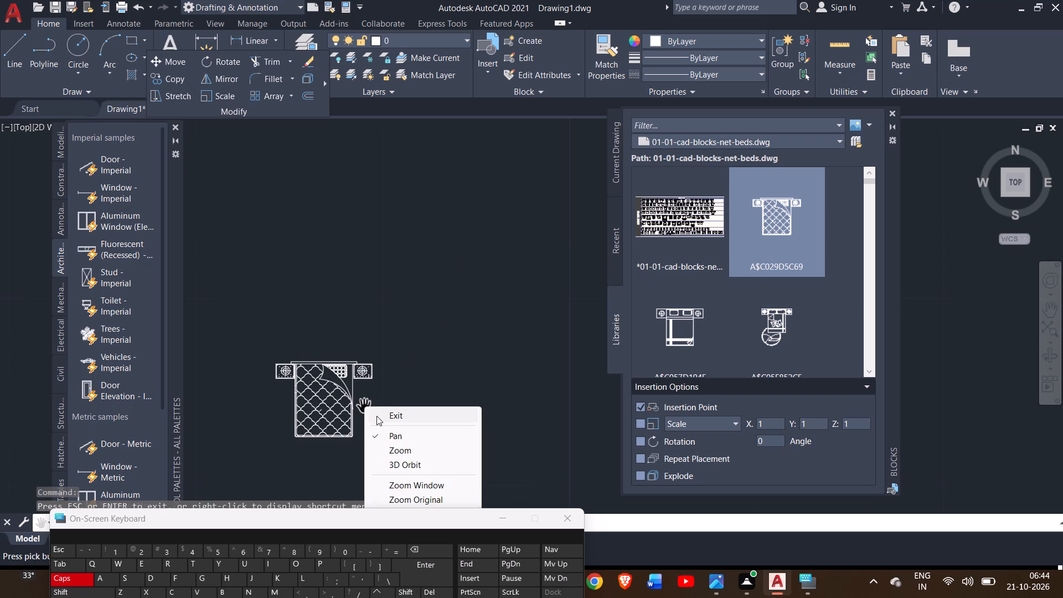
left_click_drag(376, 416, 411, 423)
left_click(411, 423)
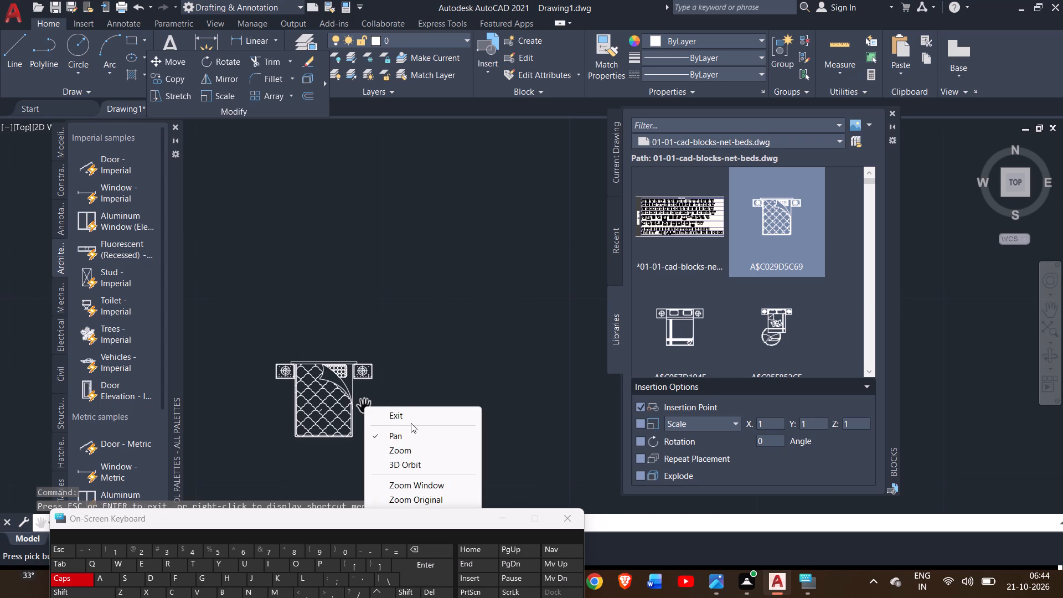
left_click(424, 419)
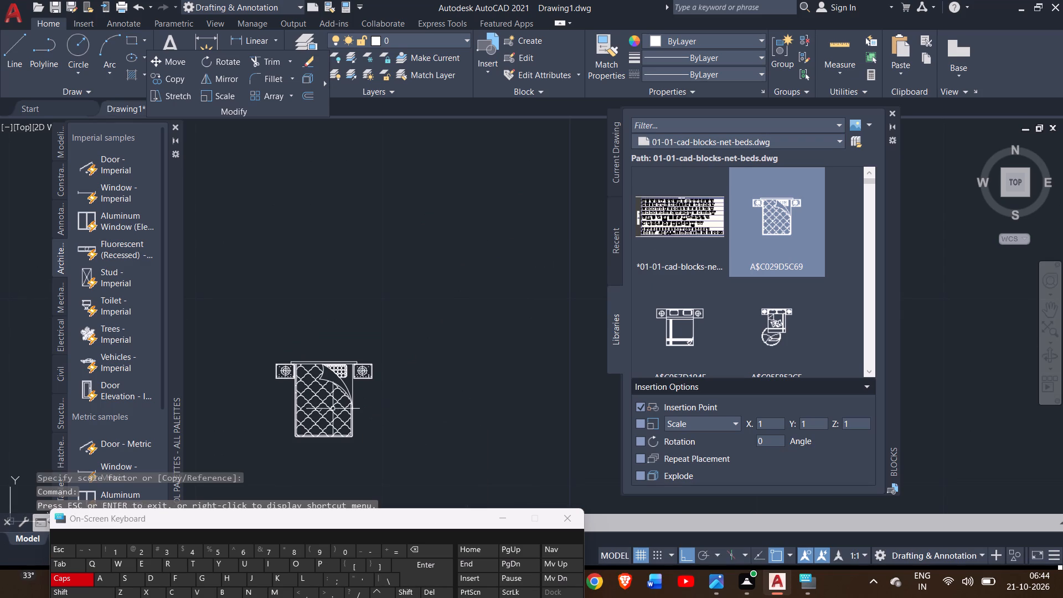
left_click(331, 407)
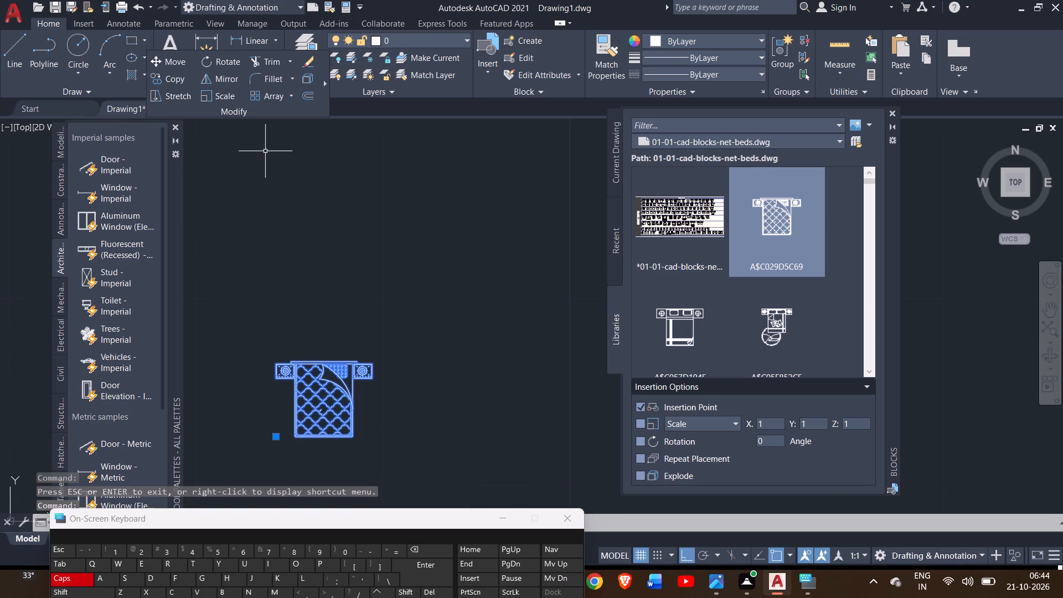
left_click(221, 94)
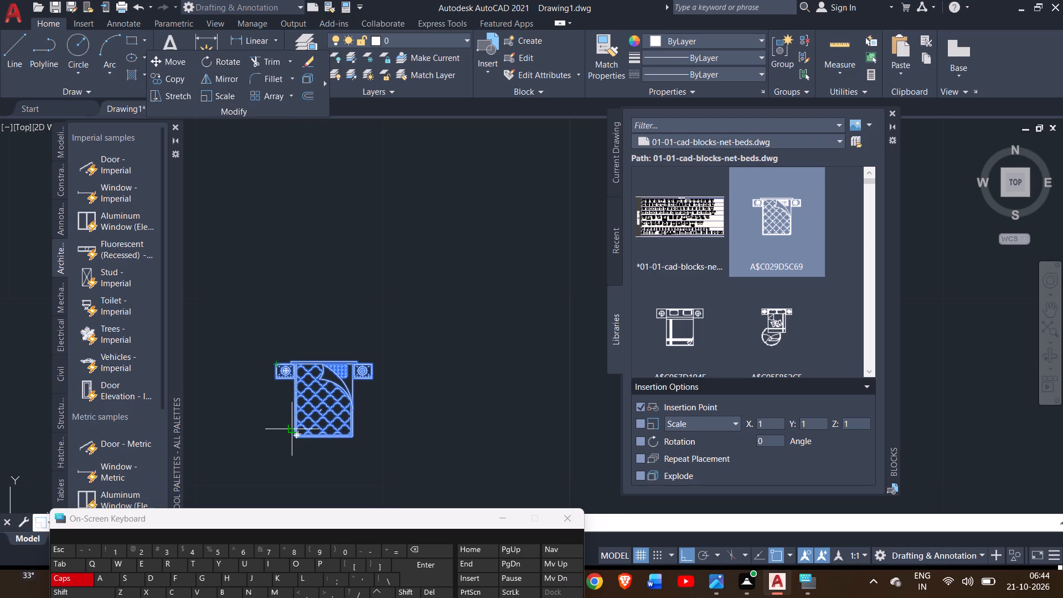
left_click_drag(291, 434, 445, 245)
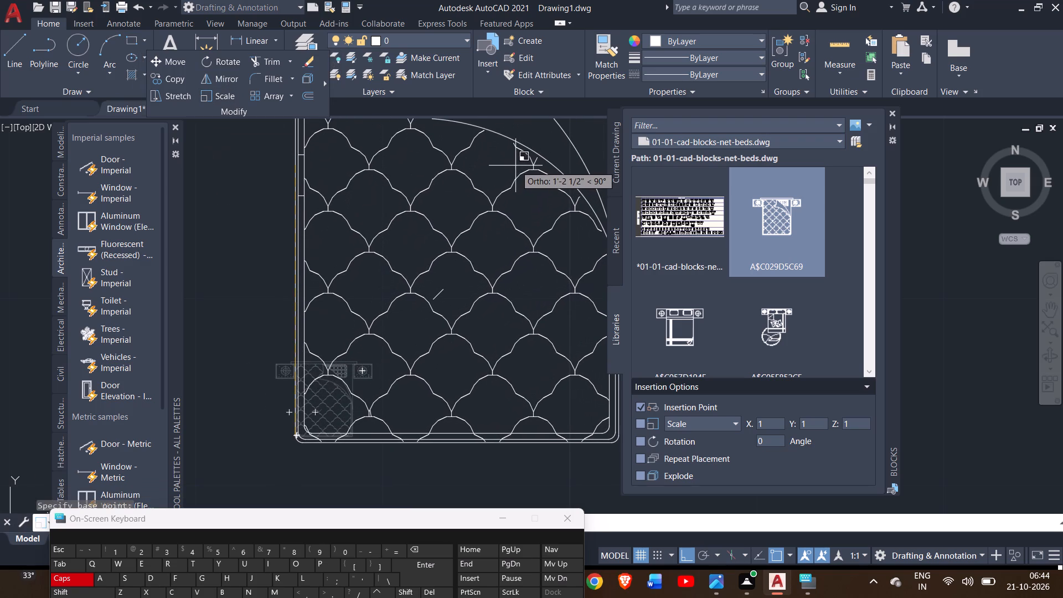
left_click(557, 131)
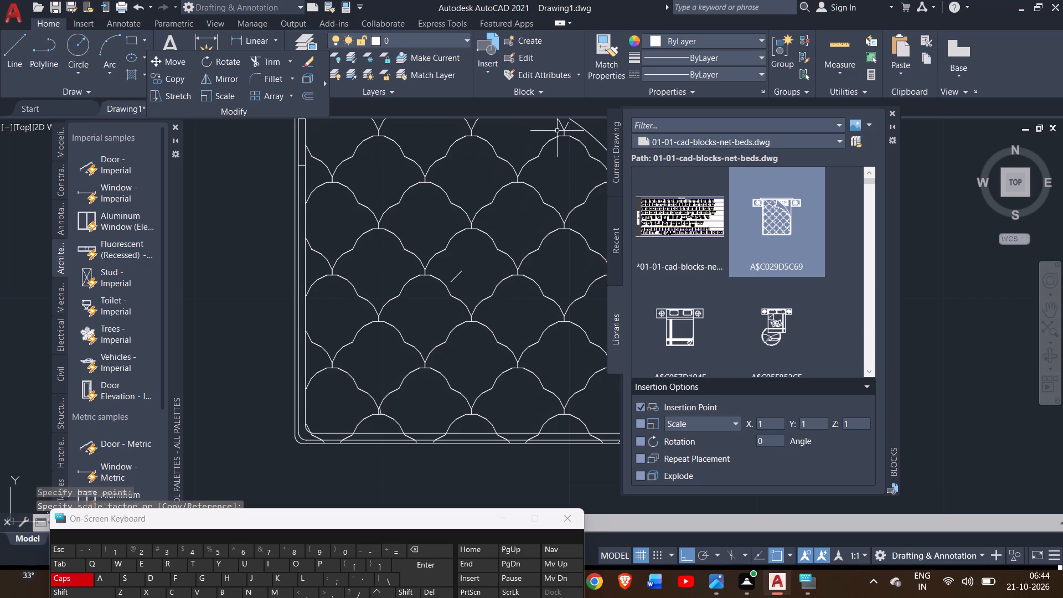
scroll(531, 205, "down", 2, "ctrl")
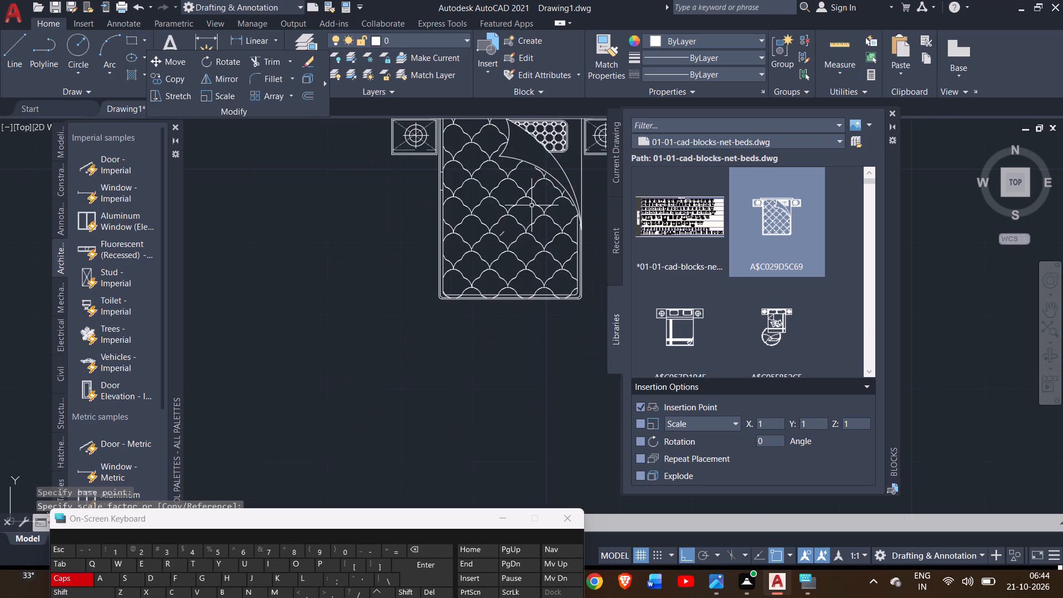
scroll(531, 205, "down", 5, "ctrl")
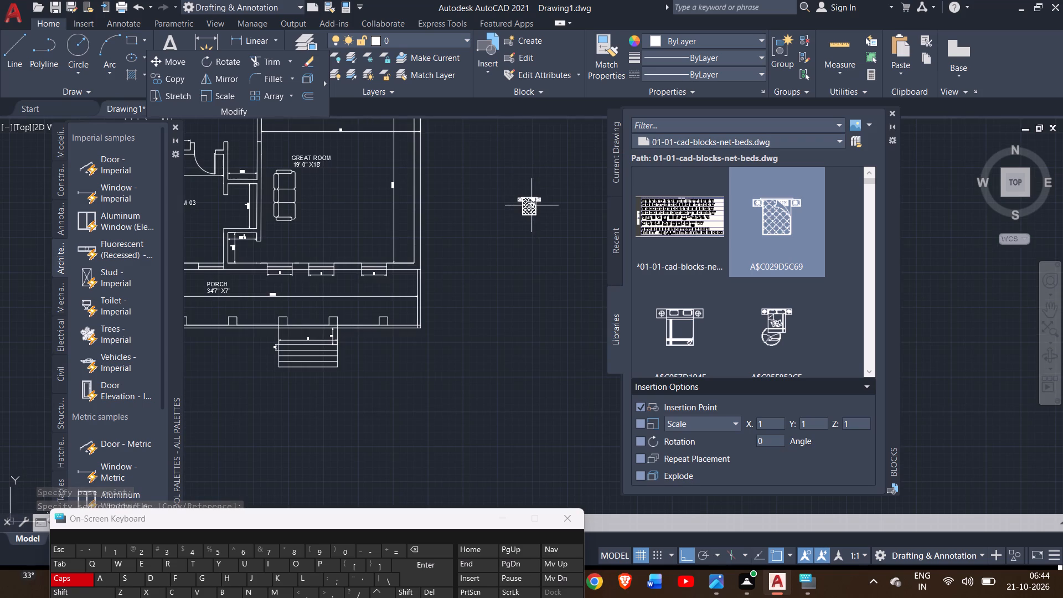
scroll(531, 205, "up", 3, "ctrl")
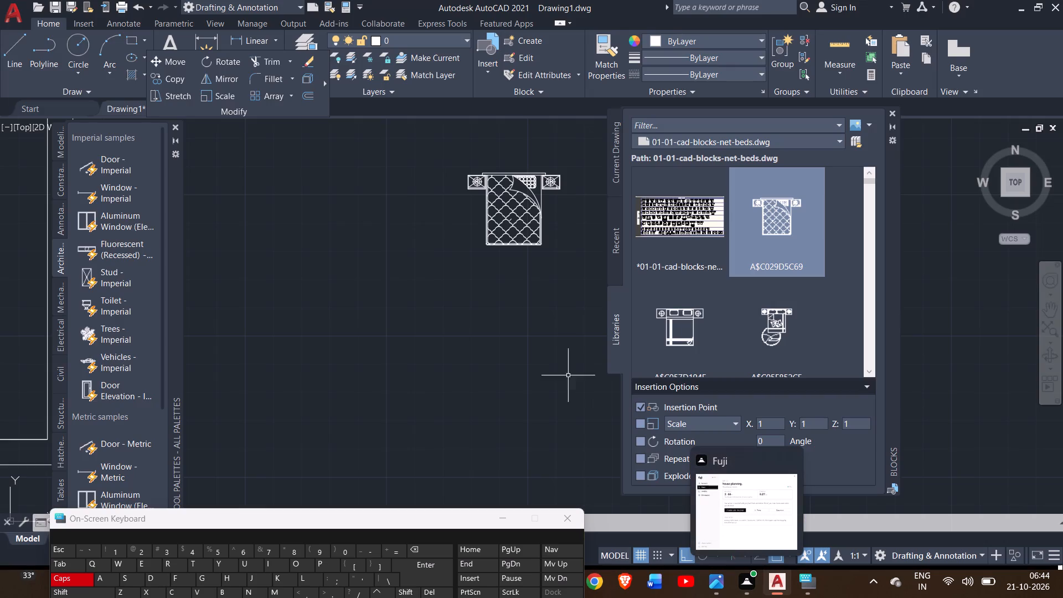
Scale the bed block up once more from its lower-left mattress corner, so the bed is about as long as the three-seat sofa.
left_click(510, 218)
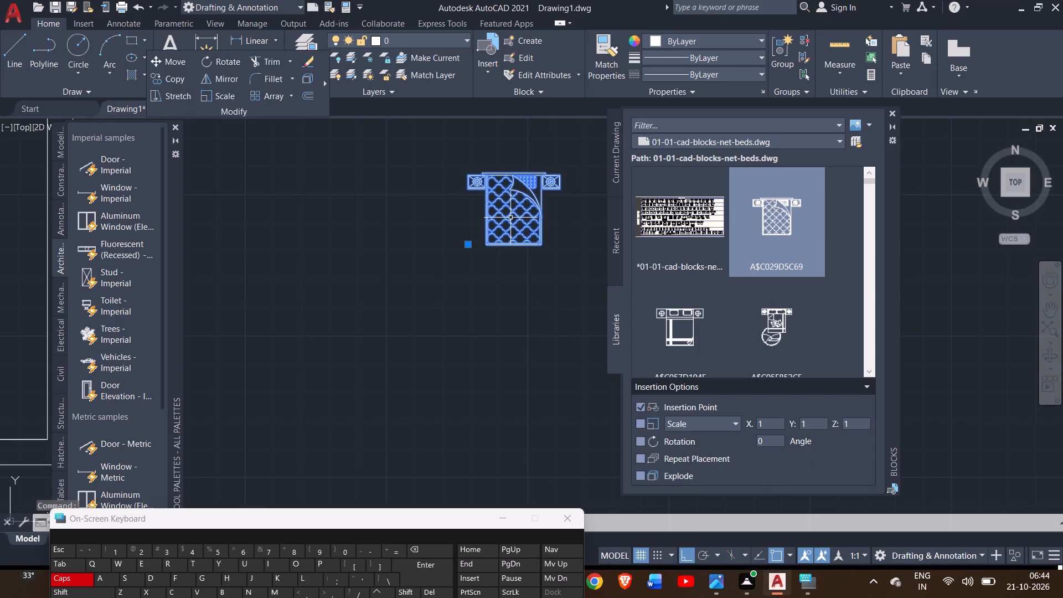
left_click(216, 91)
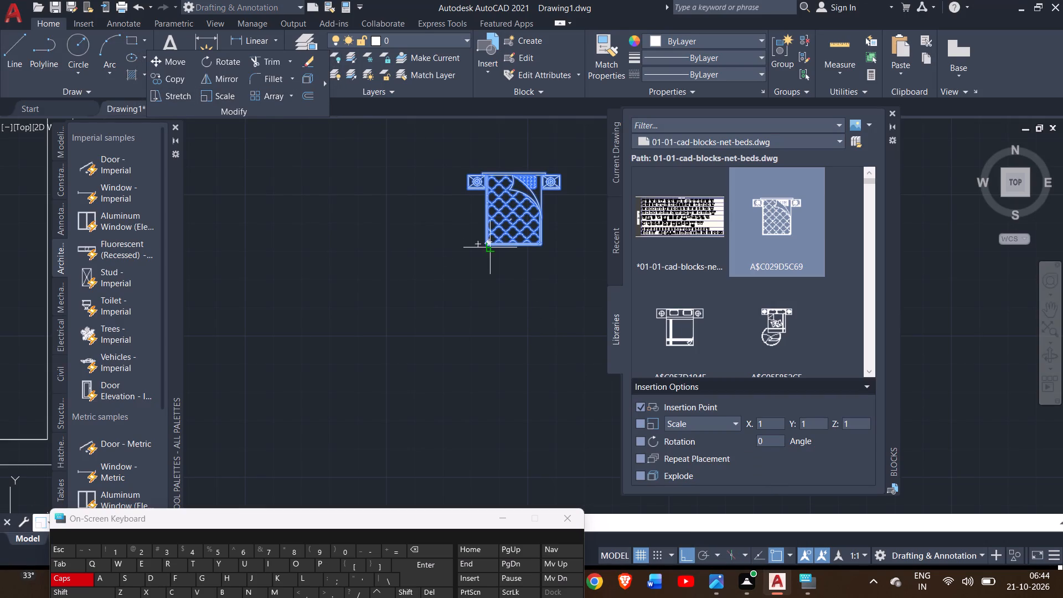
left_click_drag(493, 248, 579, 98)
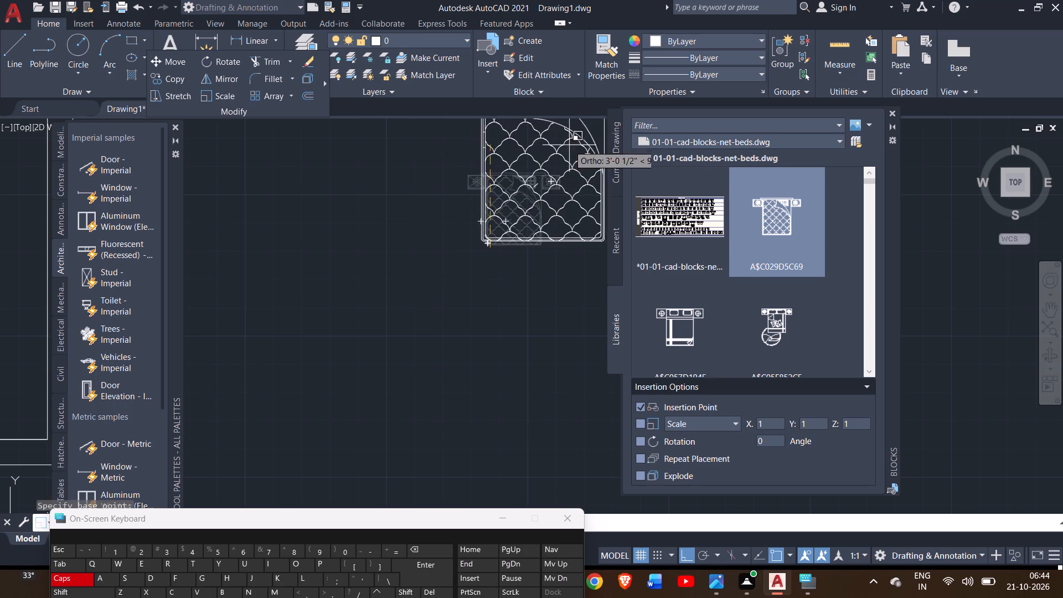
left_click(597, 123)
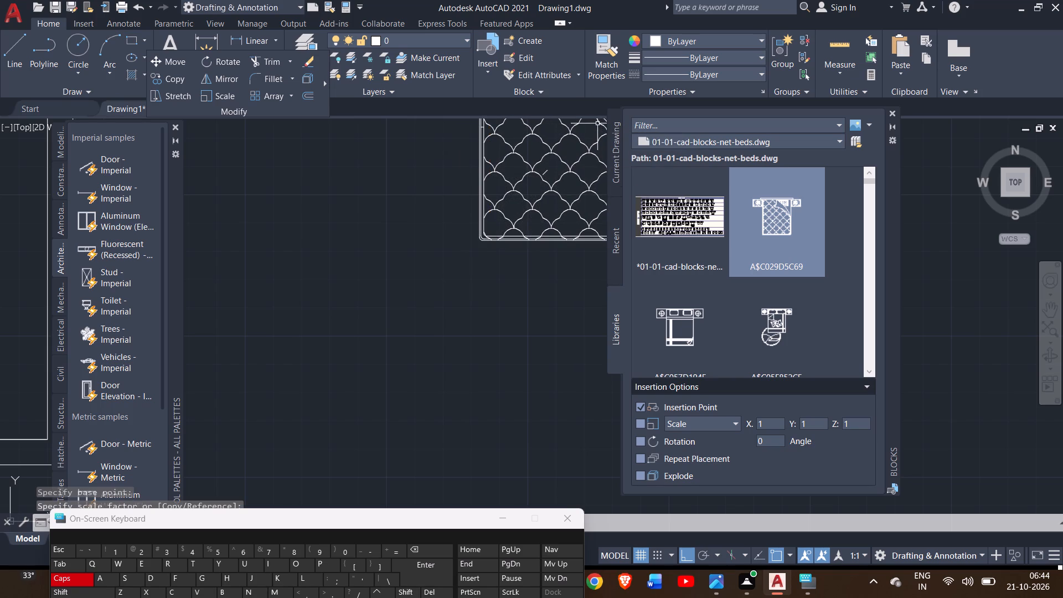
scroll(499, 155, "down", 3, "ctrl")
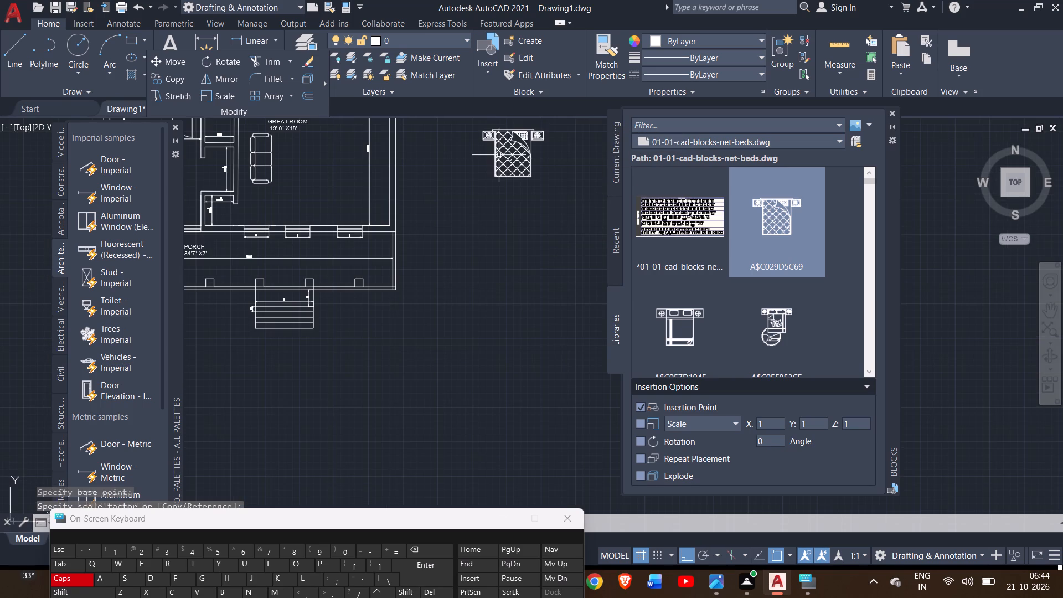
left_click(1046, 316)
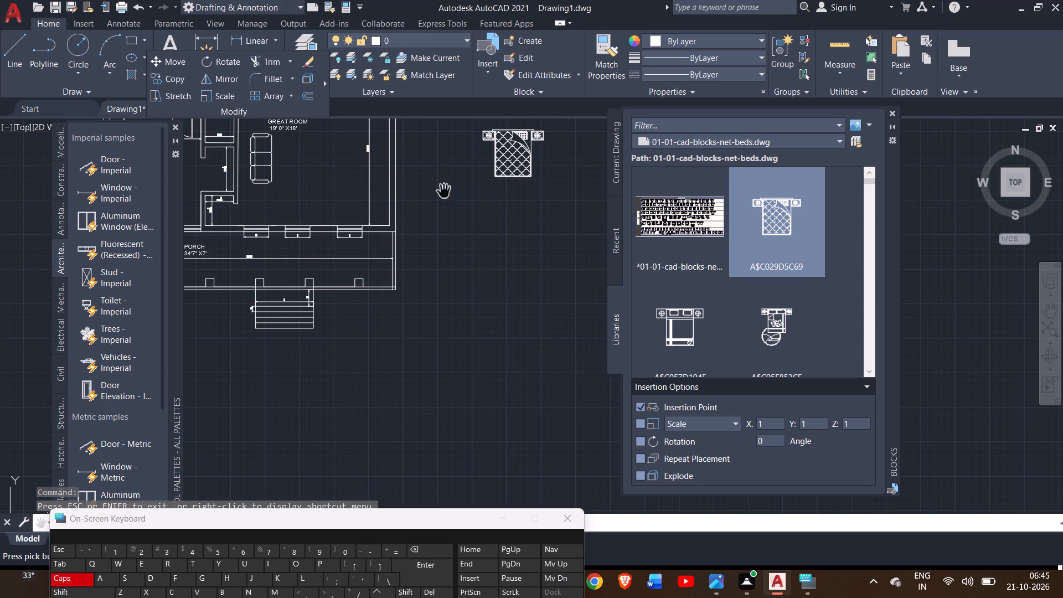
Copy the enlarged bed block from its mattress centre into the master bedroom, with Ortho off and its headboard near the north wall.
left_click_drag(448, 190, 530, 400)
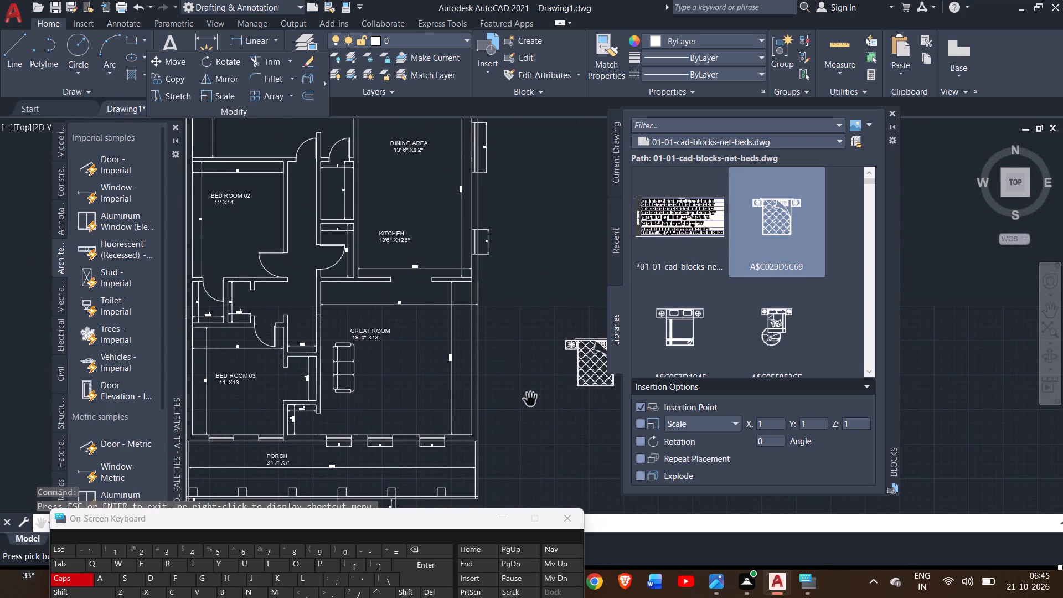
left_click_drag(522, 330, 518, 357)
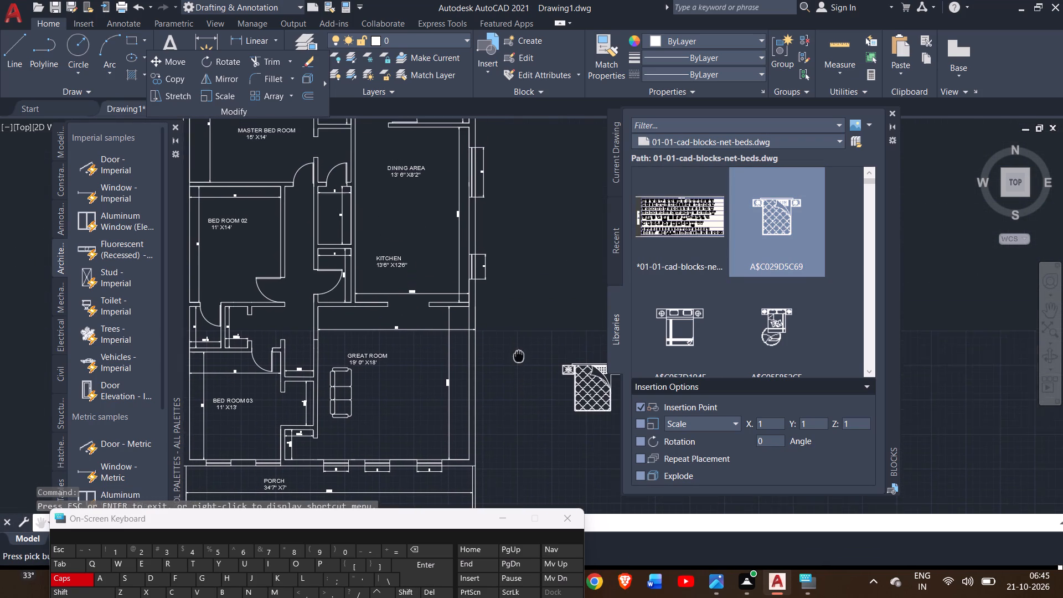
left_click_drag(518, 357, 515, 413)
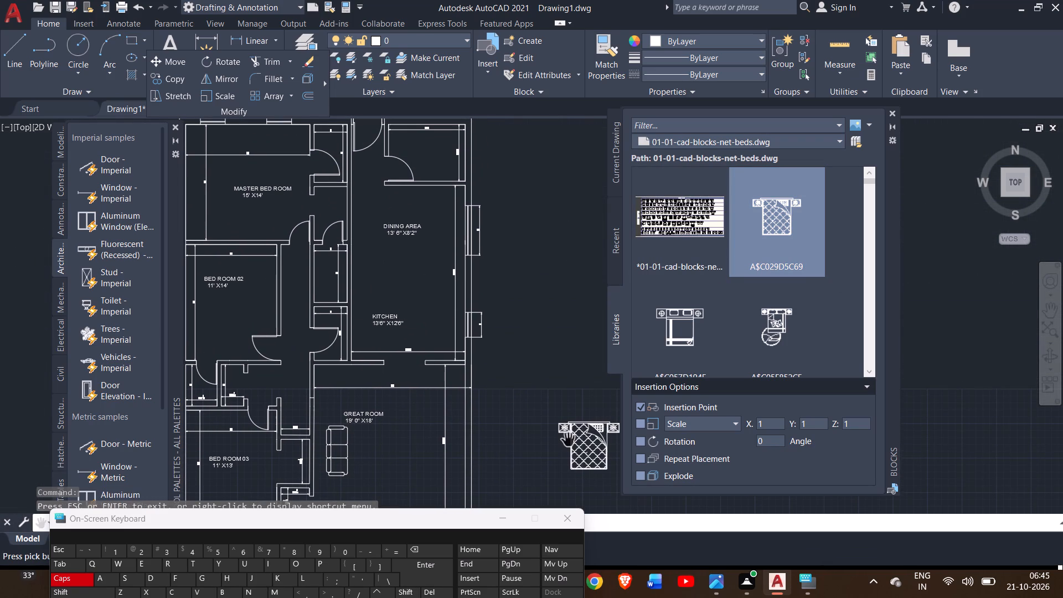
right_click(504, 361)
left_click(520, 373)
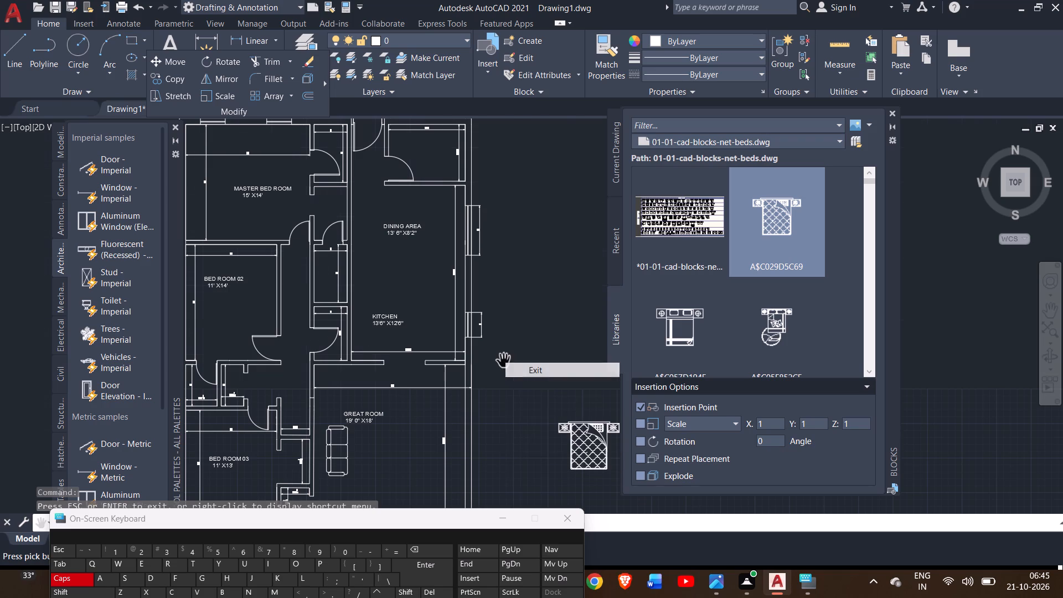
left_click(570, 447)
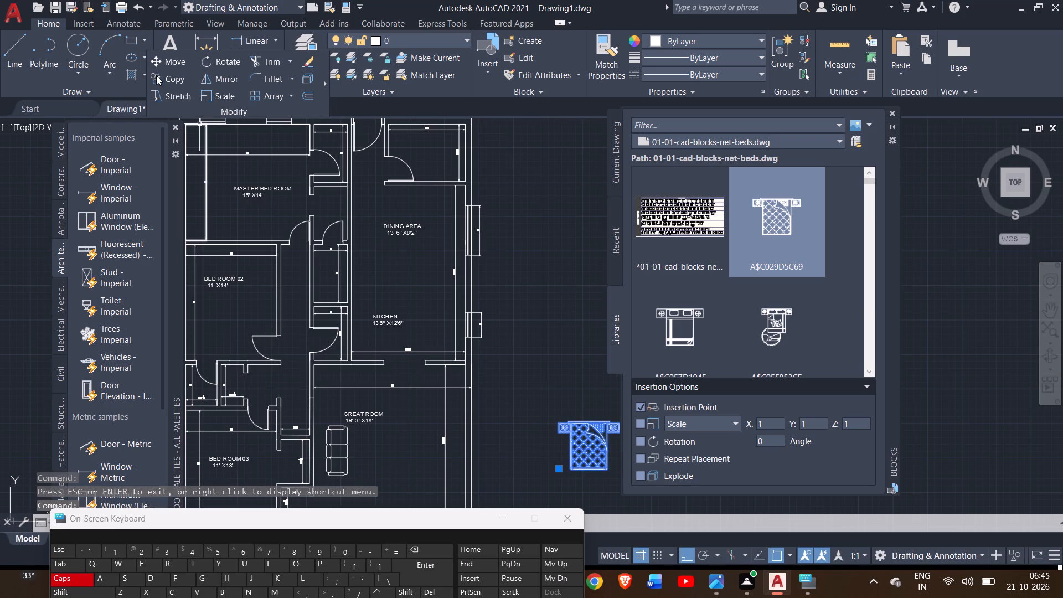
left_click(156, 75)
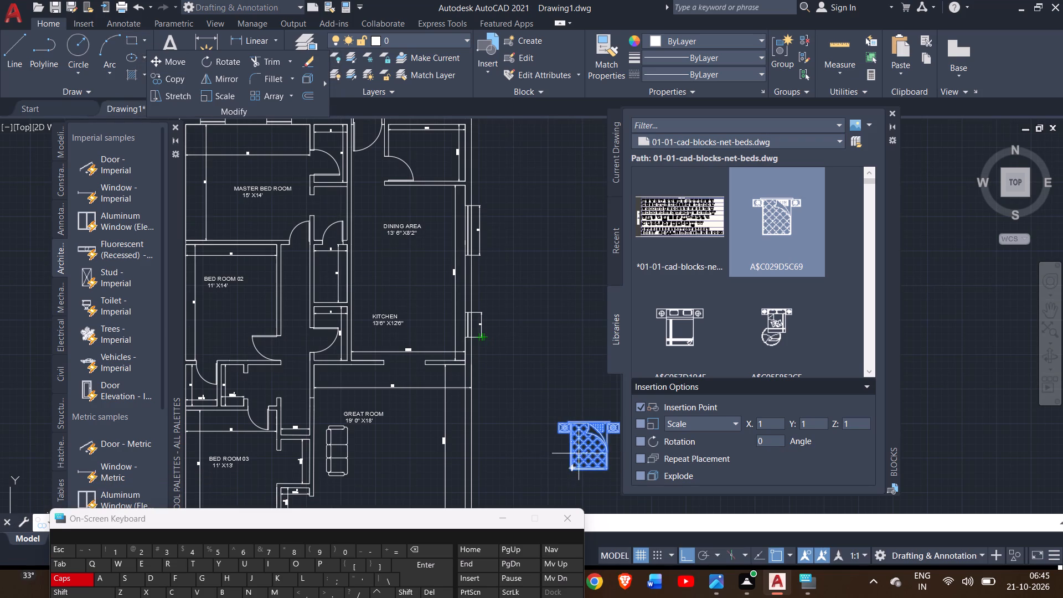
left_click(590, 448)
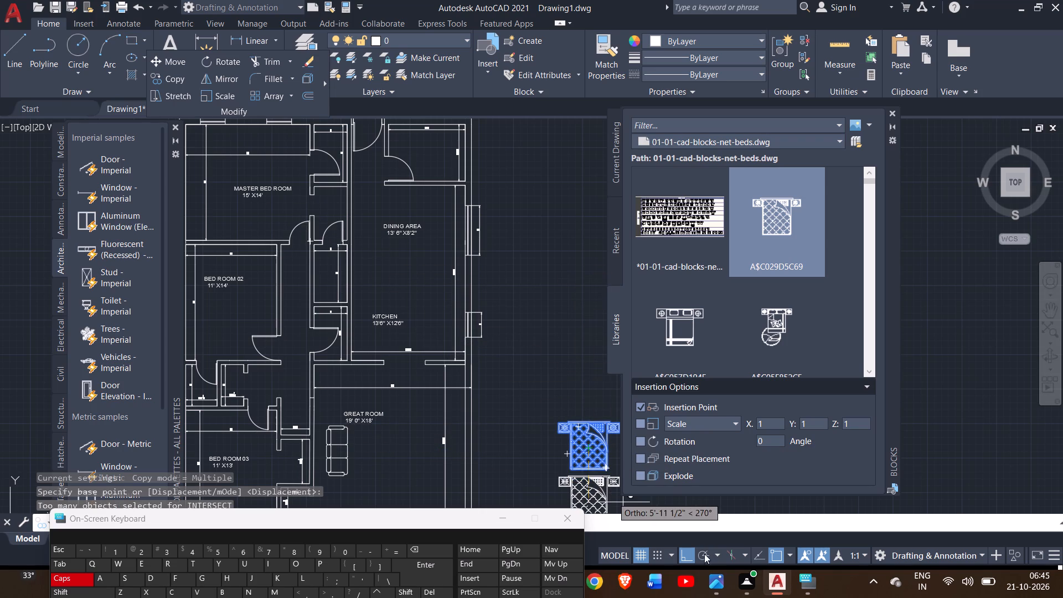
left_click(217, 145)
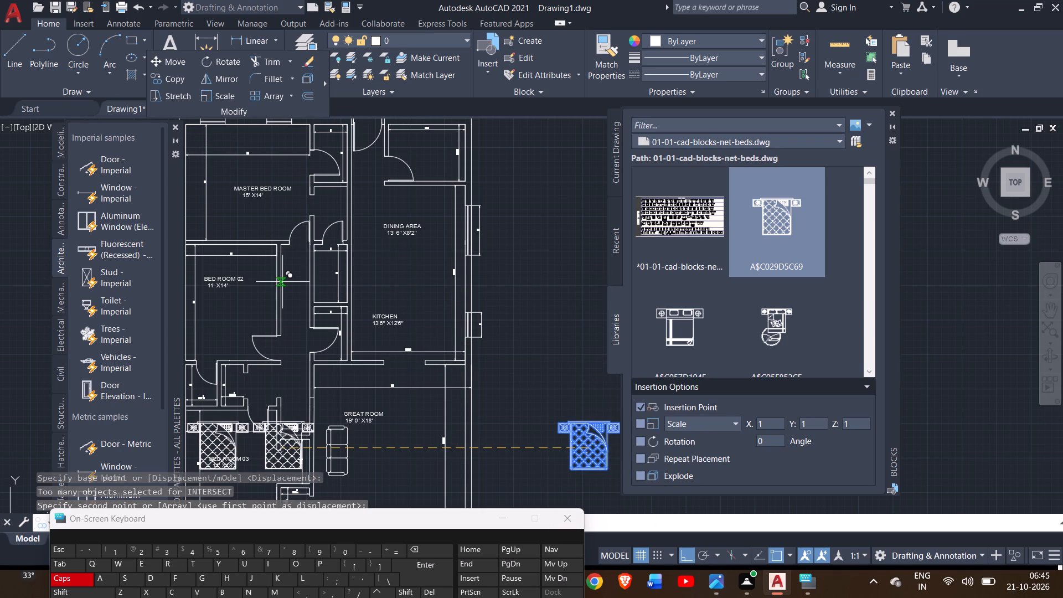
key("ctrl+z")
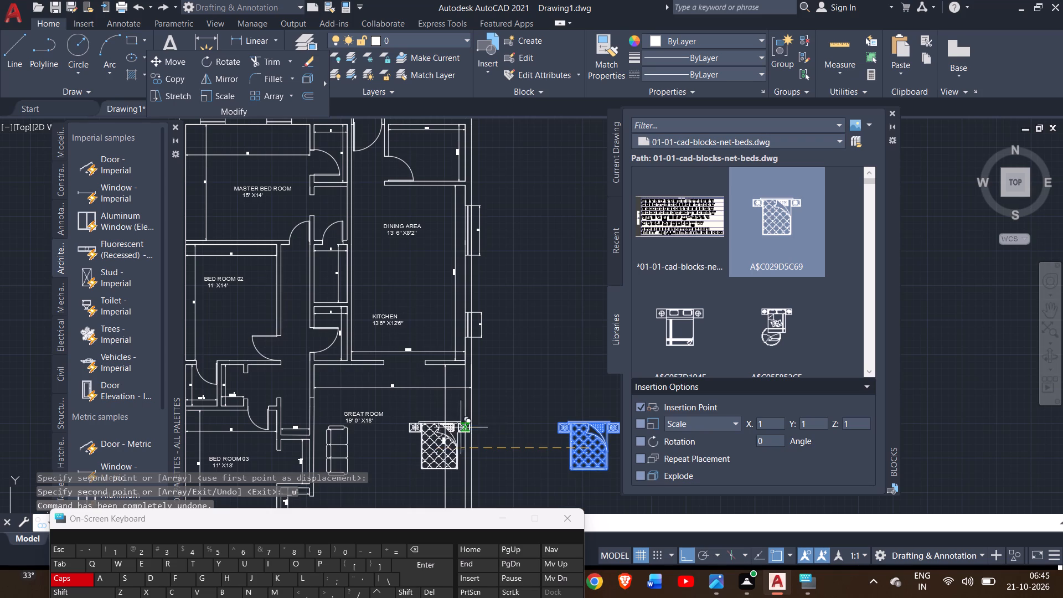
left_click(680, 559)
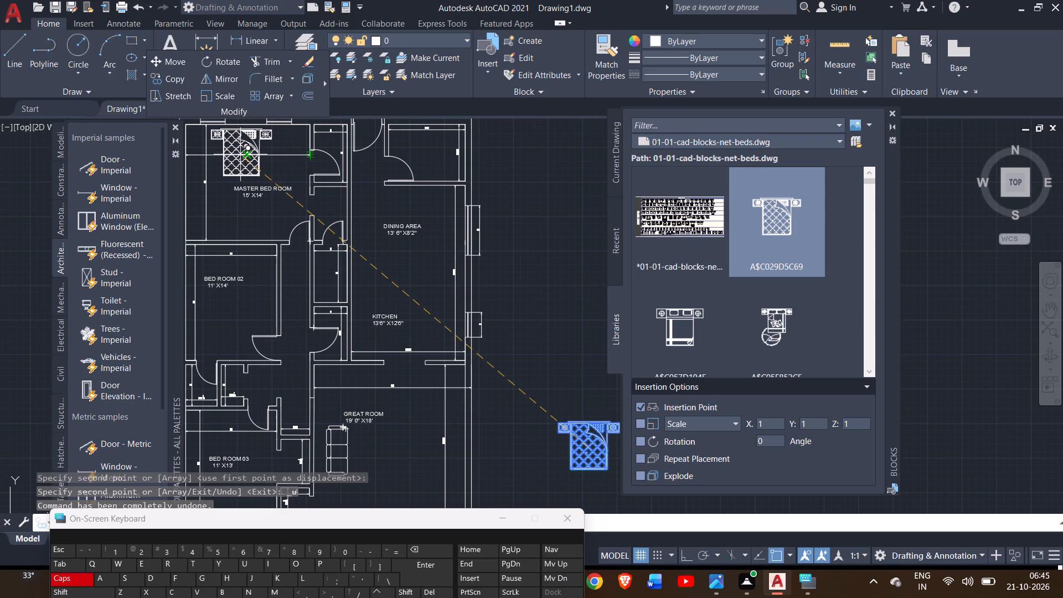
left_click(240, 154)
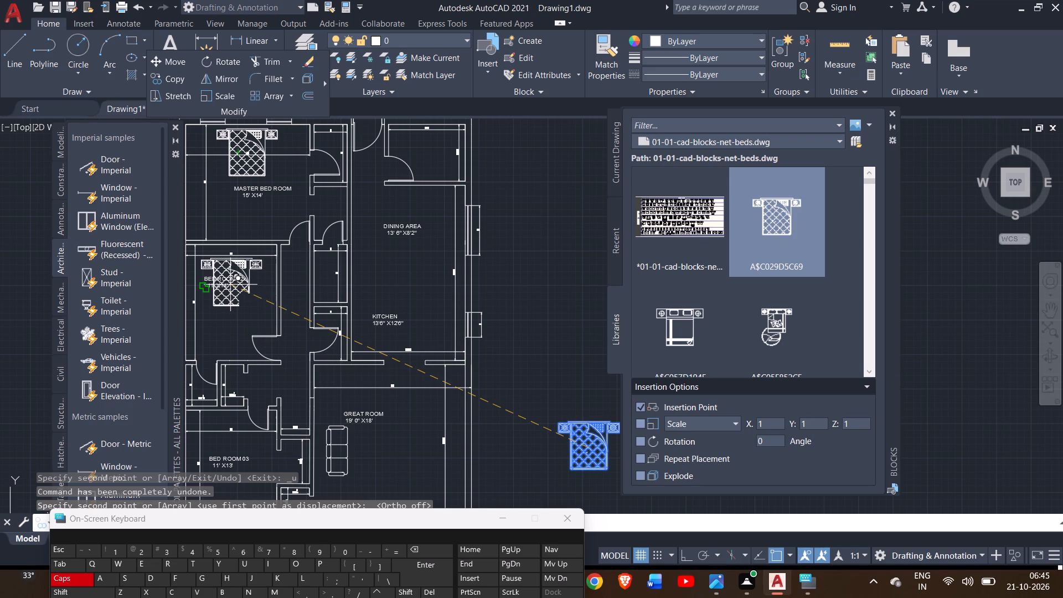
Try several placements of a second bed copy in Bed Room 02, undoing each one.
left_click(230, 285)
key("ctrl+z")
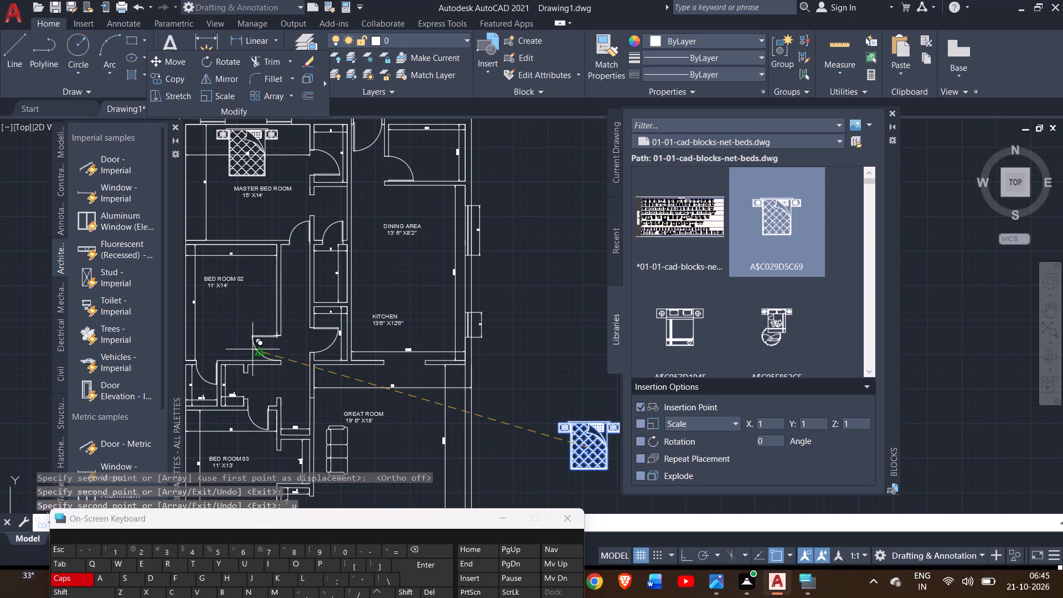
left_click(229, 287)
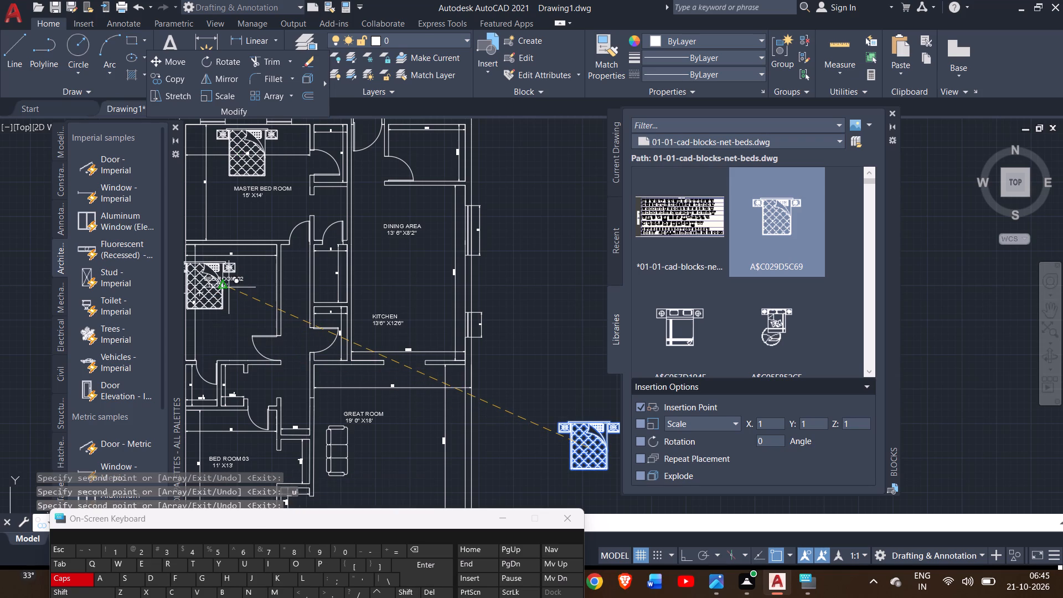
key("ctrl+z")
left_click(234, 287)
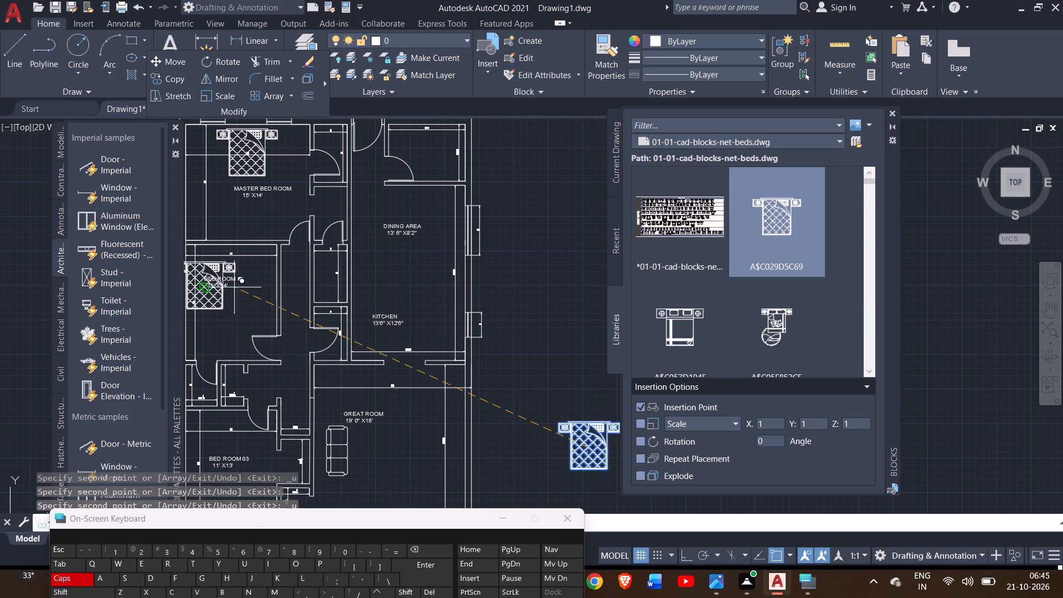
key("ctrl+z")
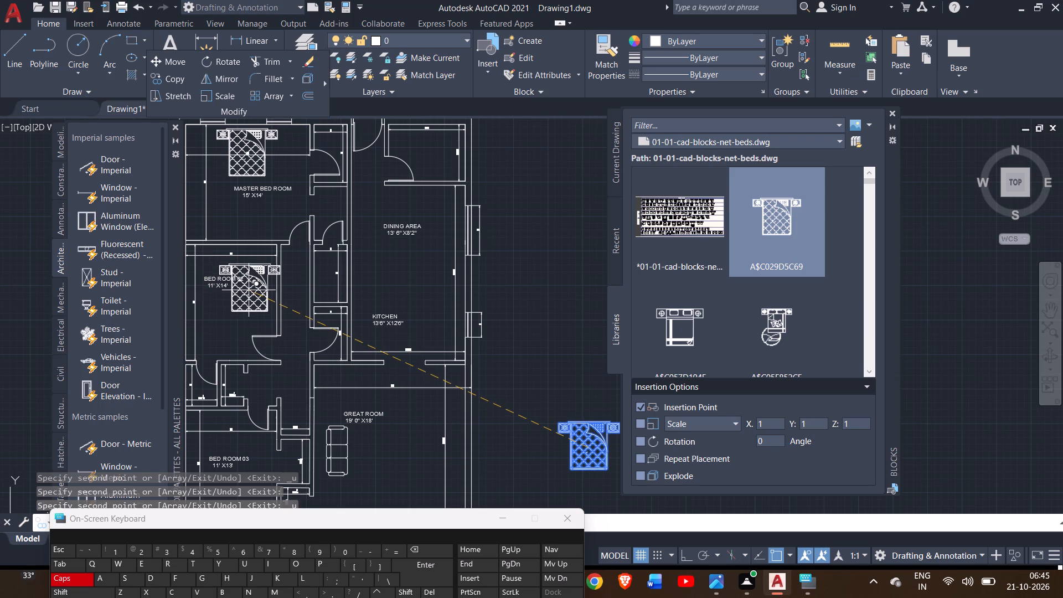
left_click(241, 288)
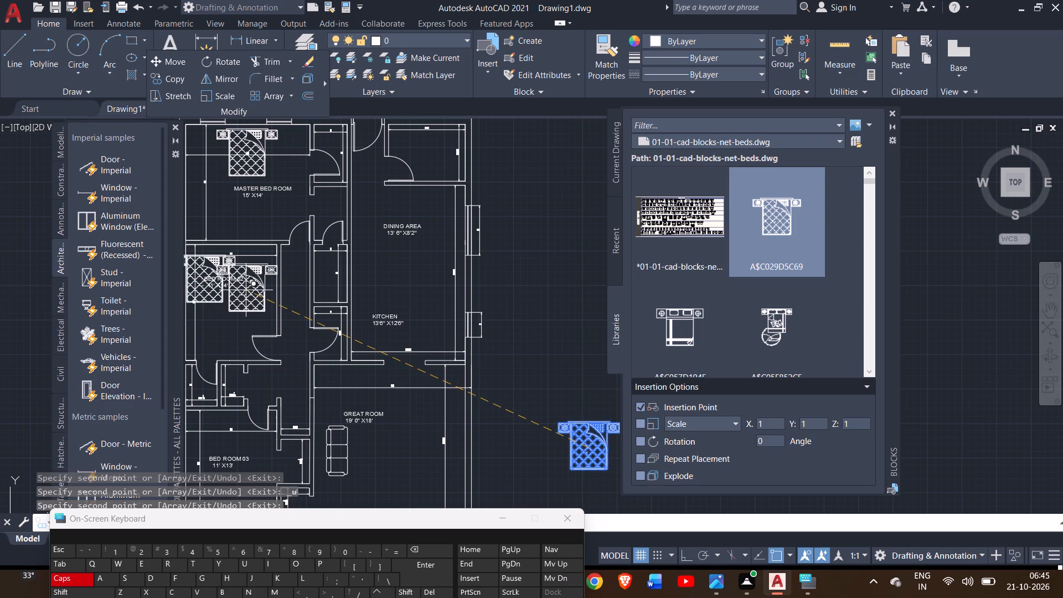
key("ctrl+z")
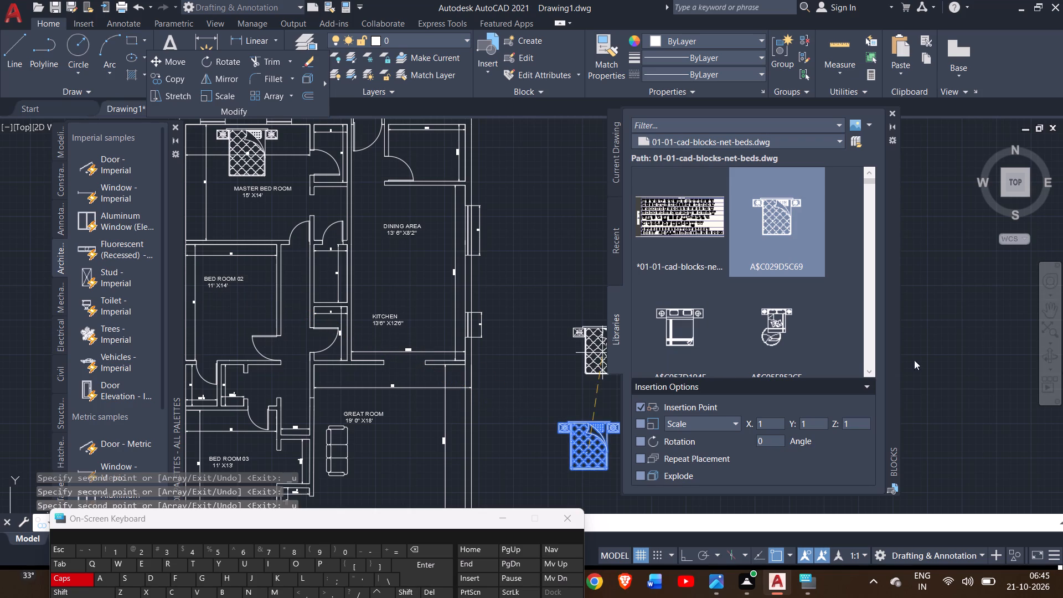
Shift the Blocks palette away from the plan to uncover the drawing area around the original bed block.
left_click(1050, 312)
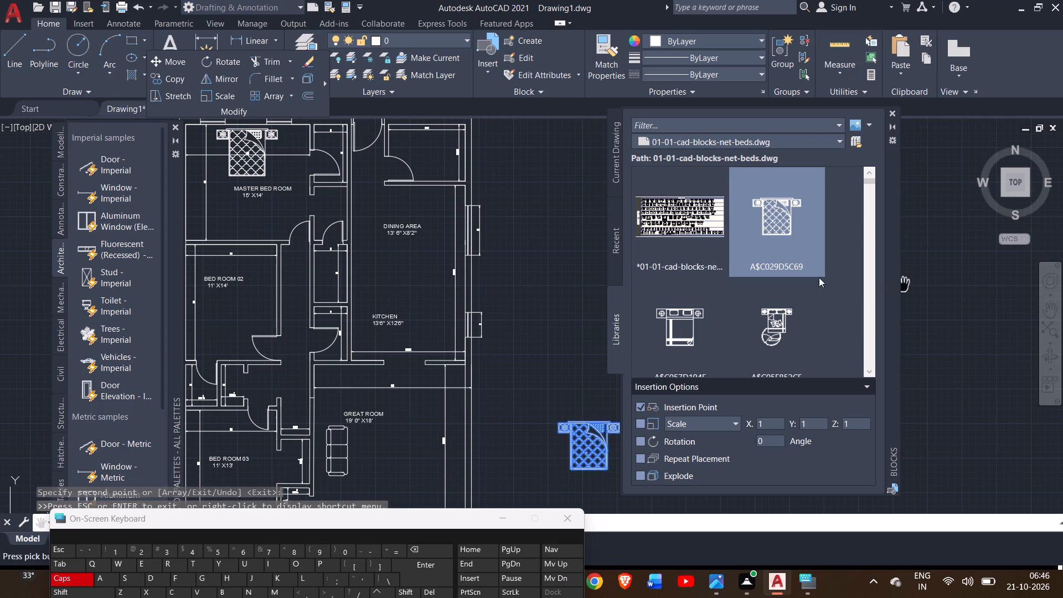
left_click_drag(520, 303, 647, 337)
left_click_drag(895, 178, 1012, 178)
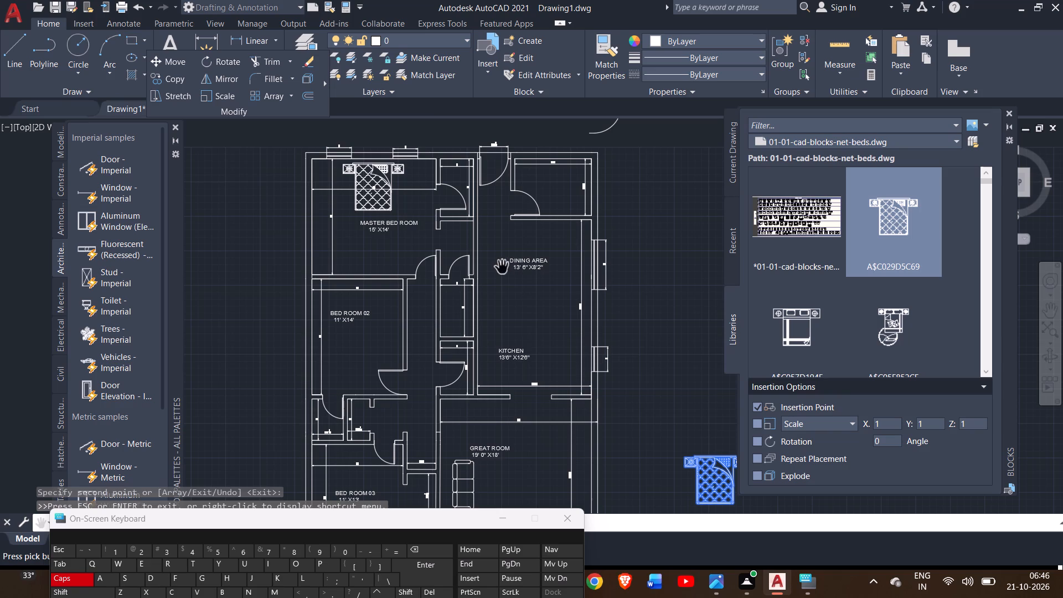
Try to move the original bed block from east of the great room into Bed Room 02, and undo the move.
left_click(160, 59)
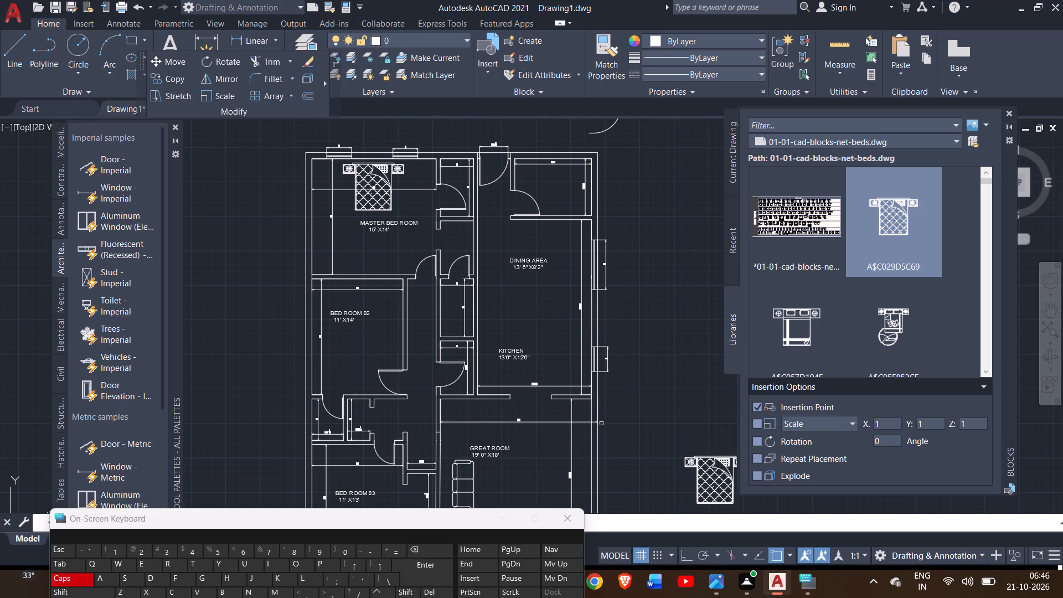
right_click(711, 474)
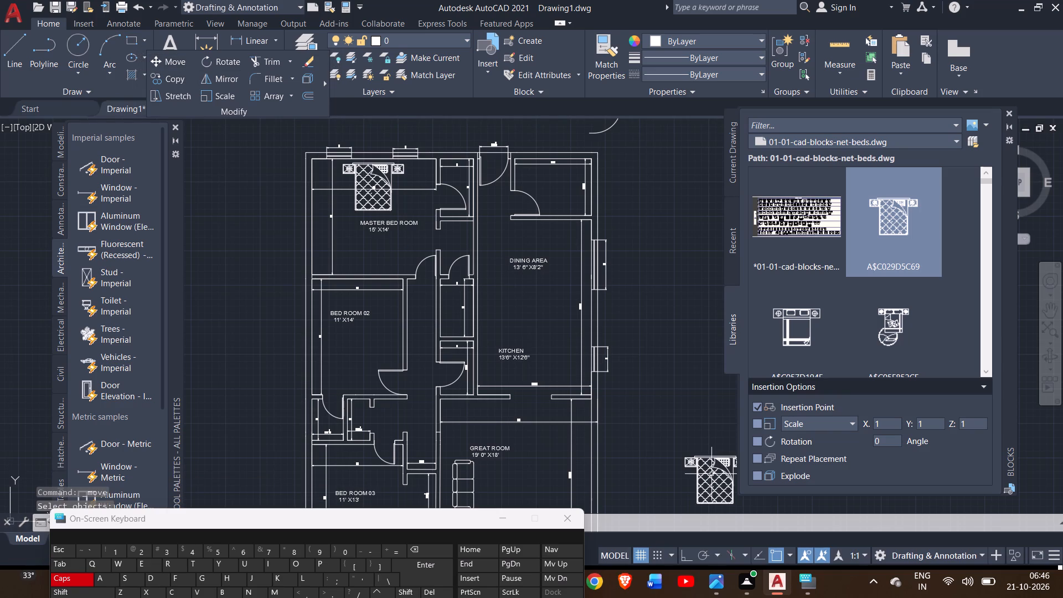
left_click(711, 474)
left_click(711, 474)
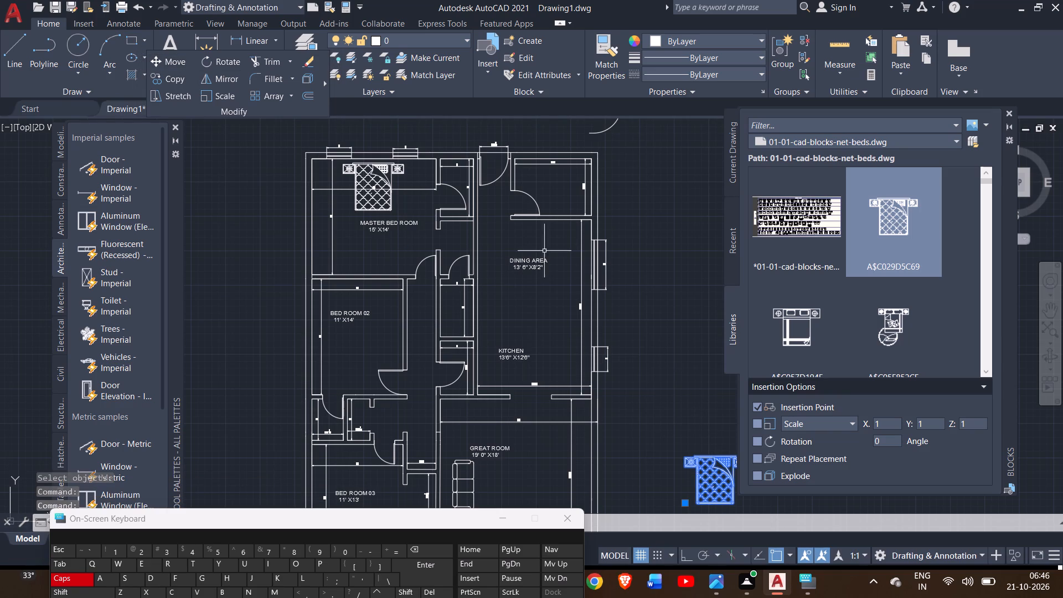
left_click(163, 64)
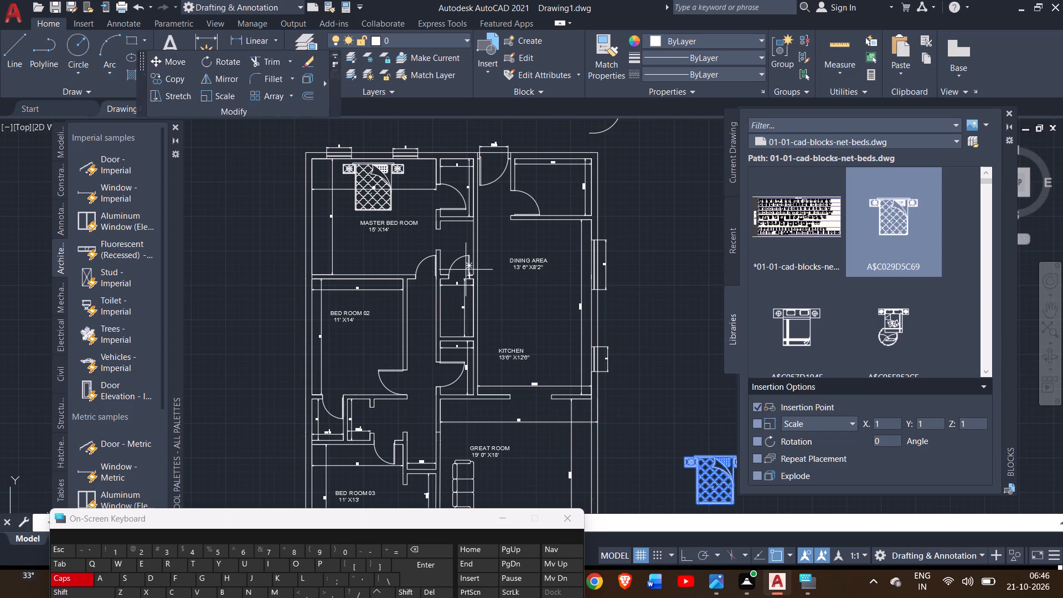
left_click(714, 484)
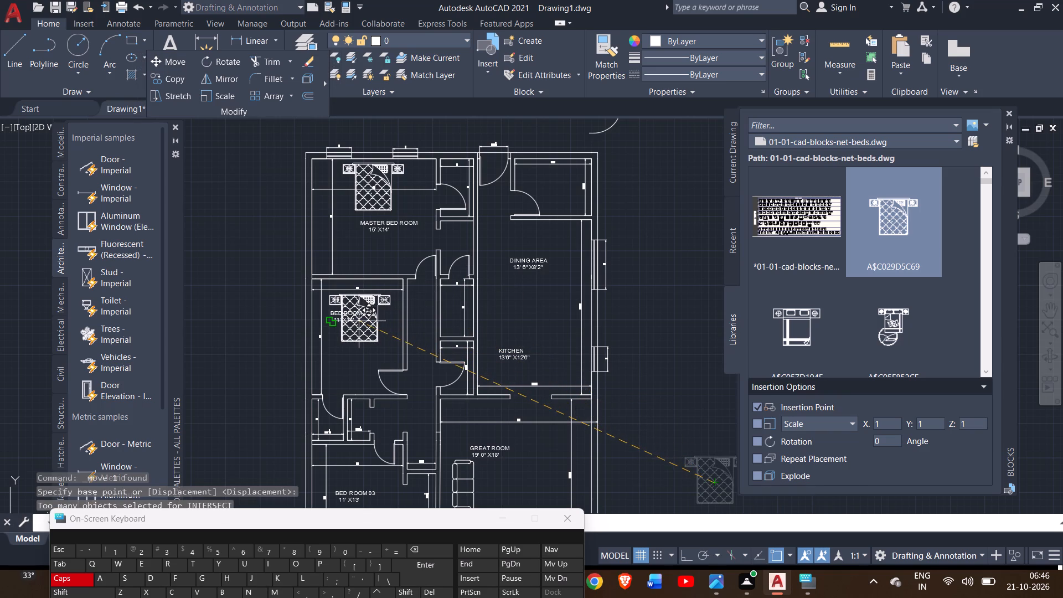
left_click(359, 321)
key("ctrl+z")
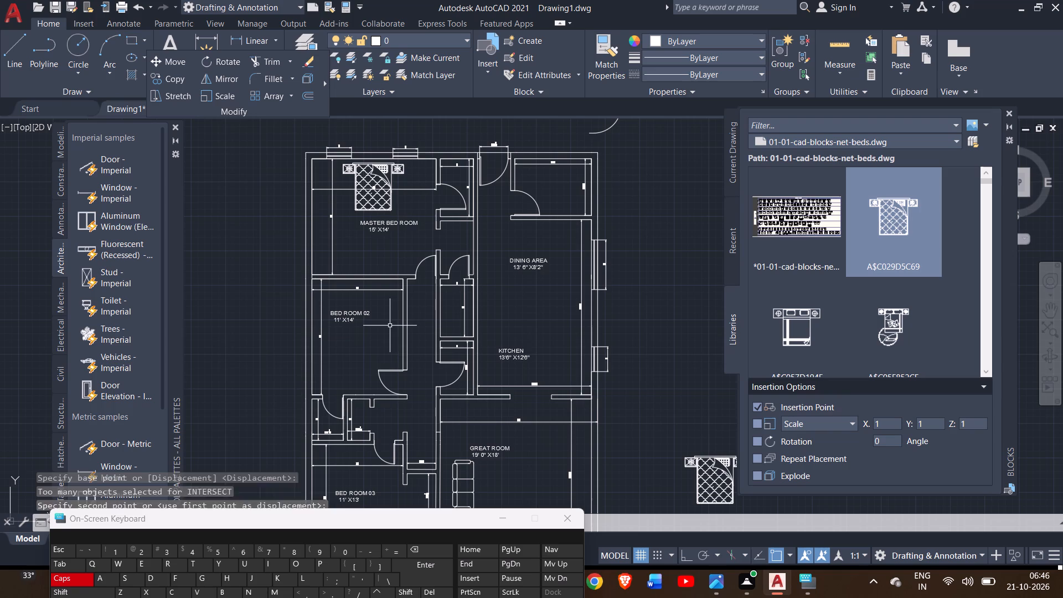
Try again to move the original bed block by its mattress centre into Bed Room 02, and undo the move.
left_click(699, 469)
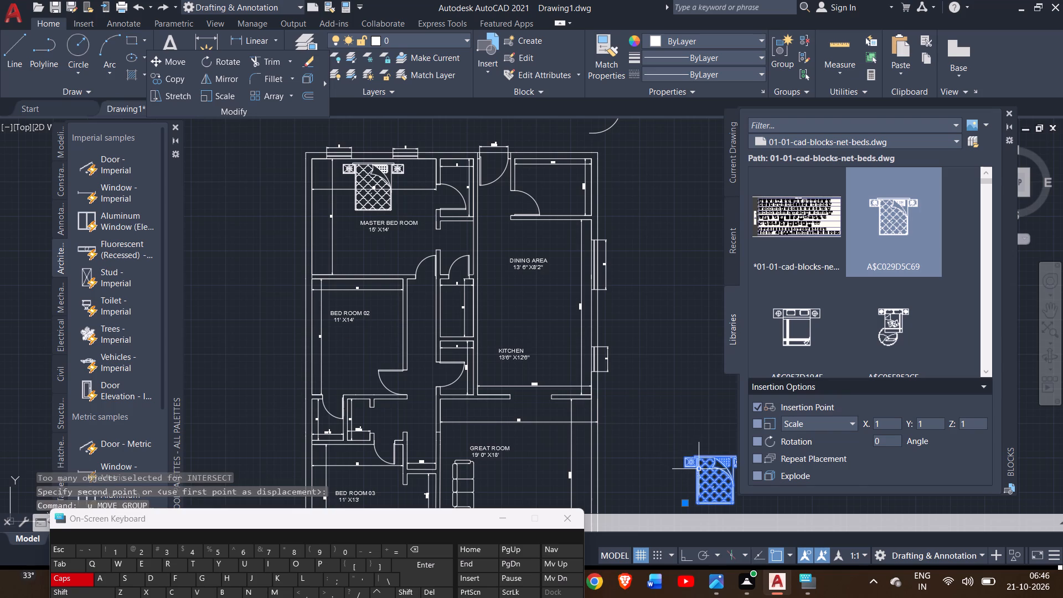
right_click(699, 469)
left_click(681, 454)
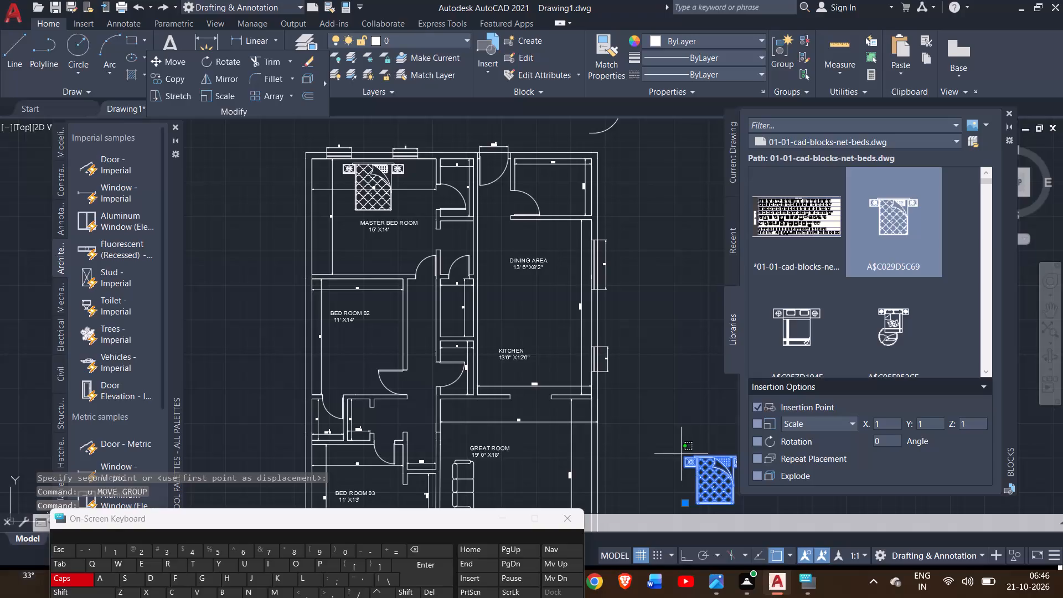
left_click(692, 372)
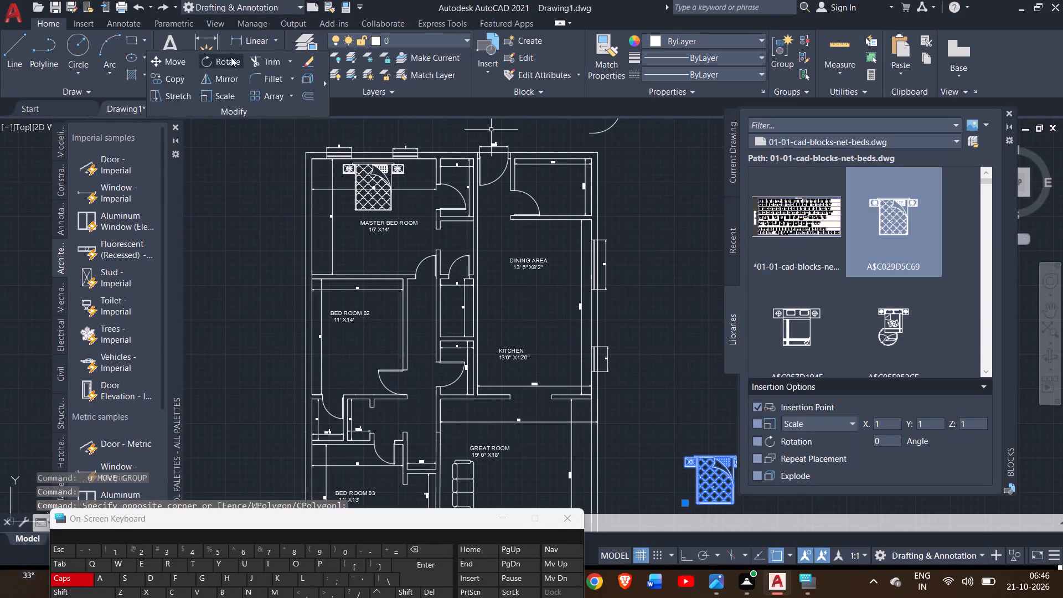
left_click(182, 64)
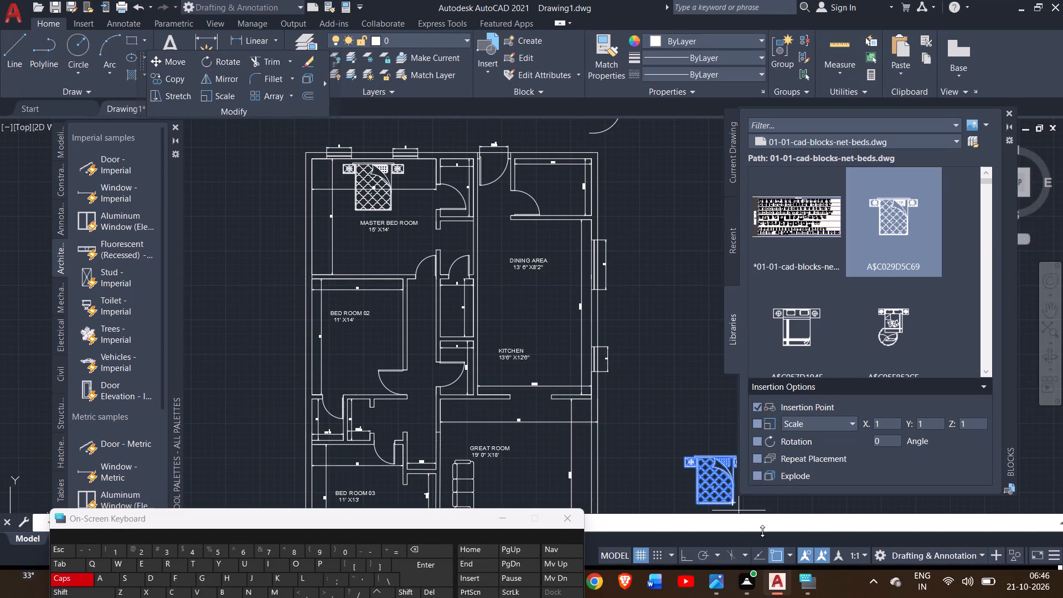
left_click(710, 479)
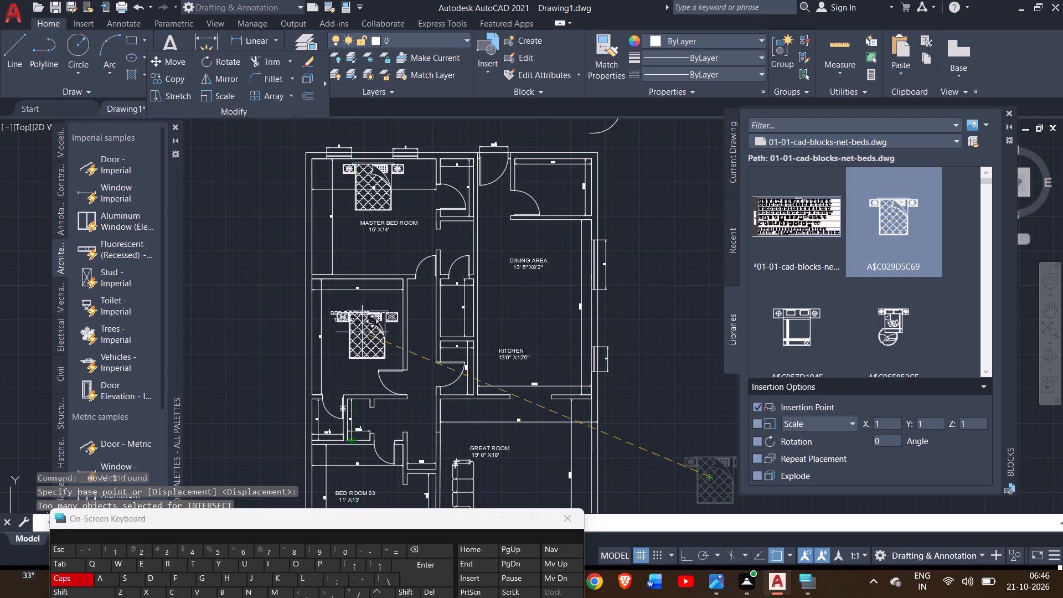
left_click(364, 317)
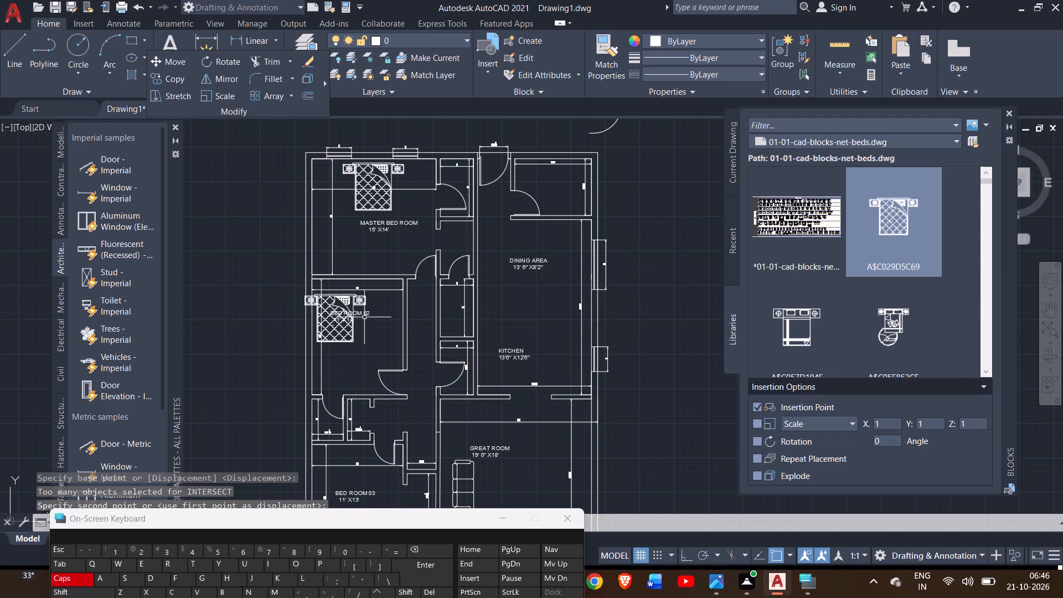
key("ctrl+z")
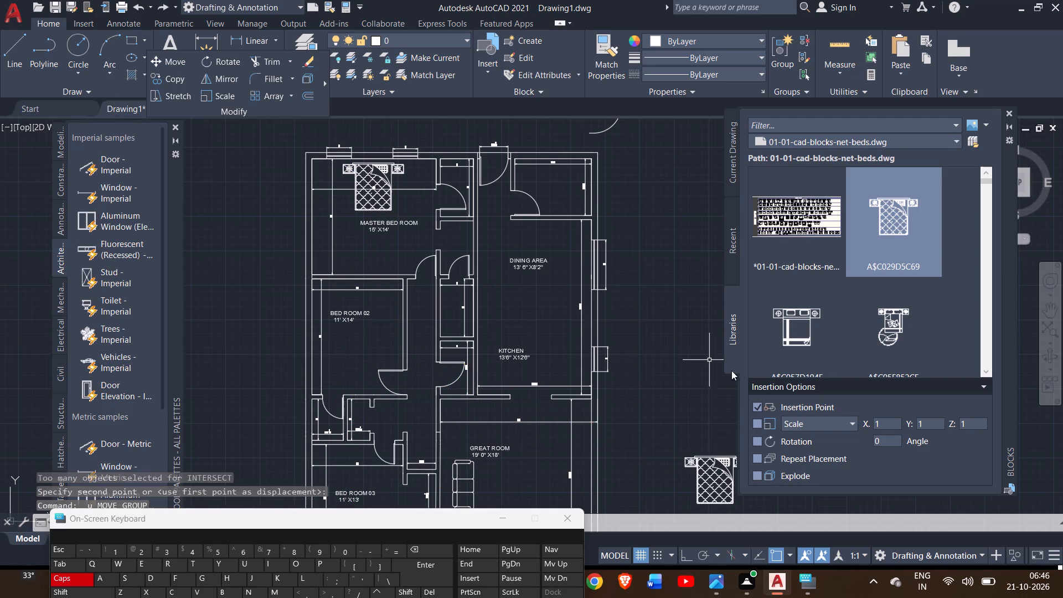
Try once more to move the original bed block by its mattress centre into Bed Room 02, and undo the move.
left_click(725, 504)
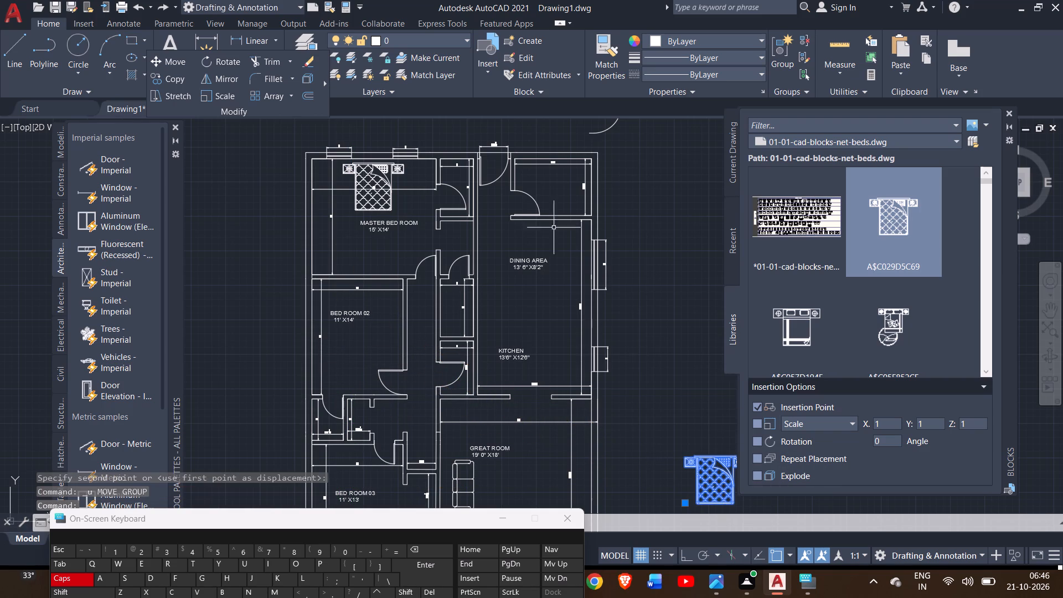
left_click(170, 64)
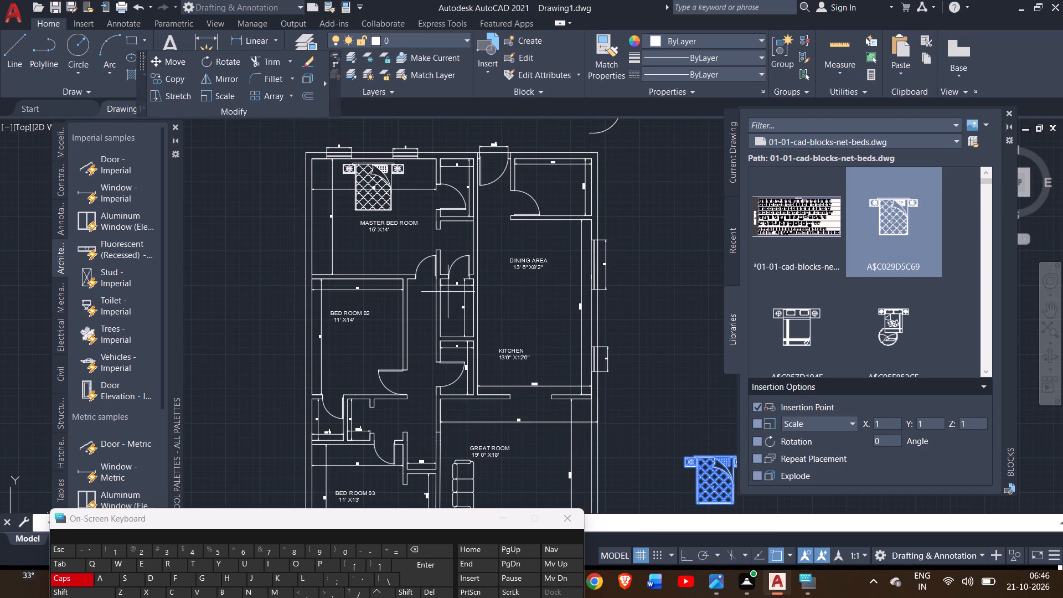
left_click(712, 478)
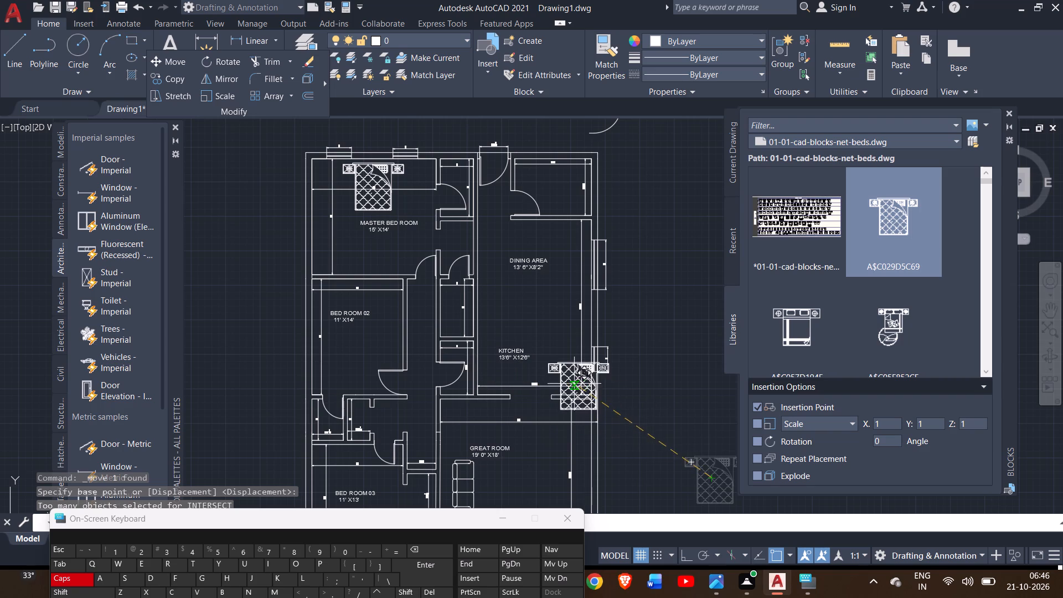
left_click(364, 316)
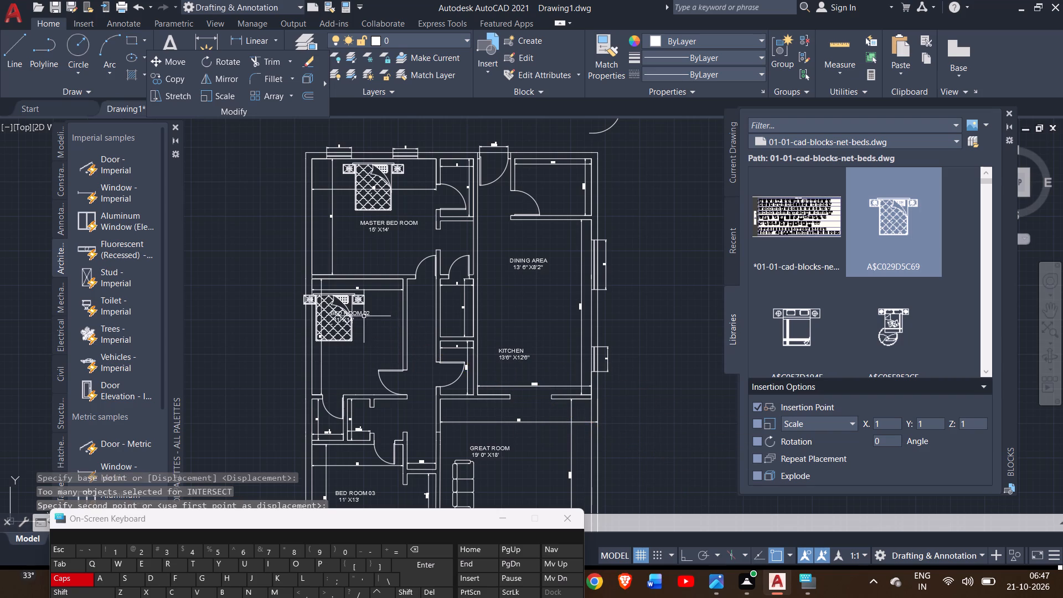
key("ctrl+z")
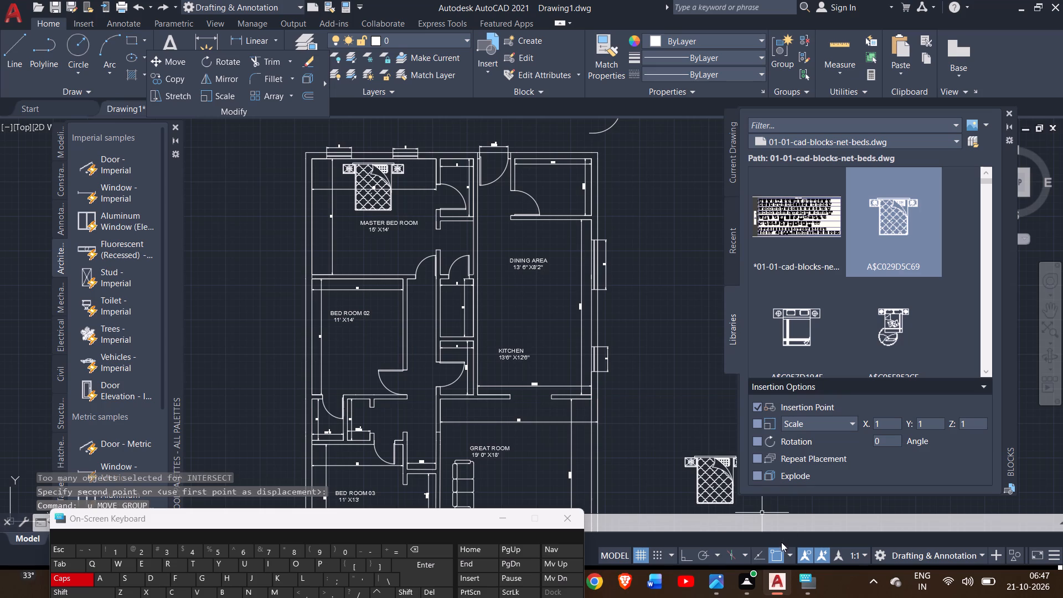
Turn object snap off and copy the original bed block into Bed Room 02 and Bed Room 03.
left_click(776, 551)
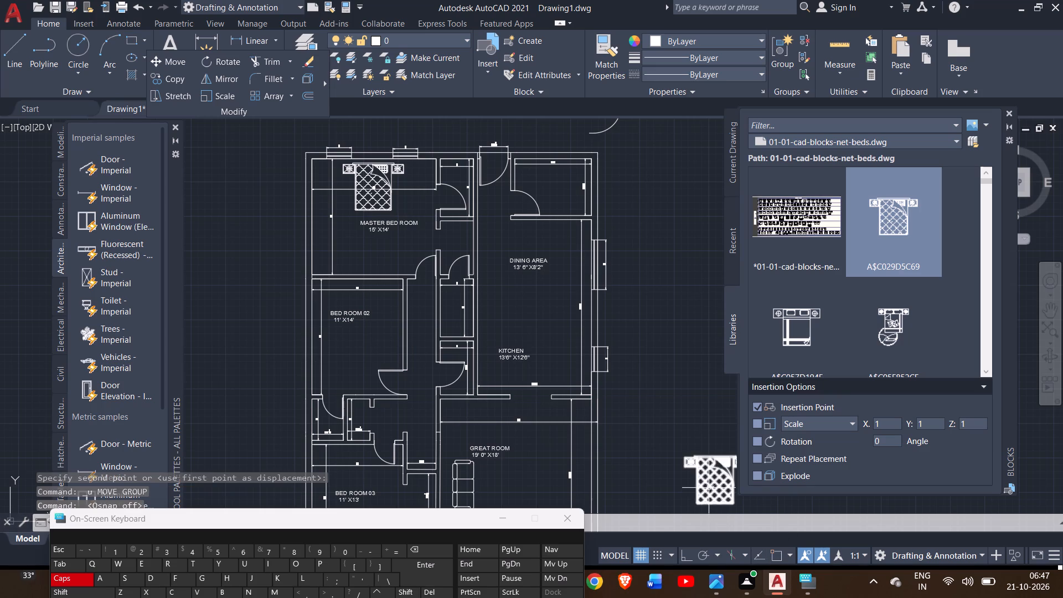
left_click(709, 488)
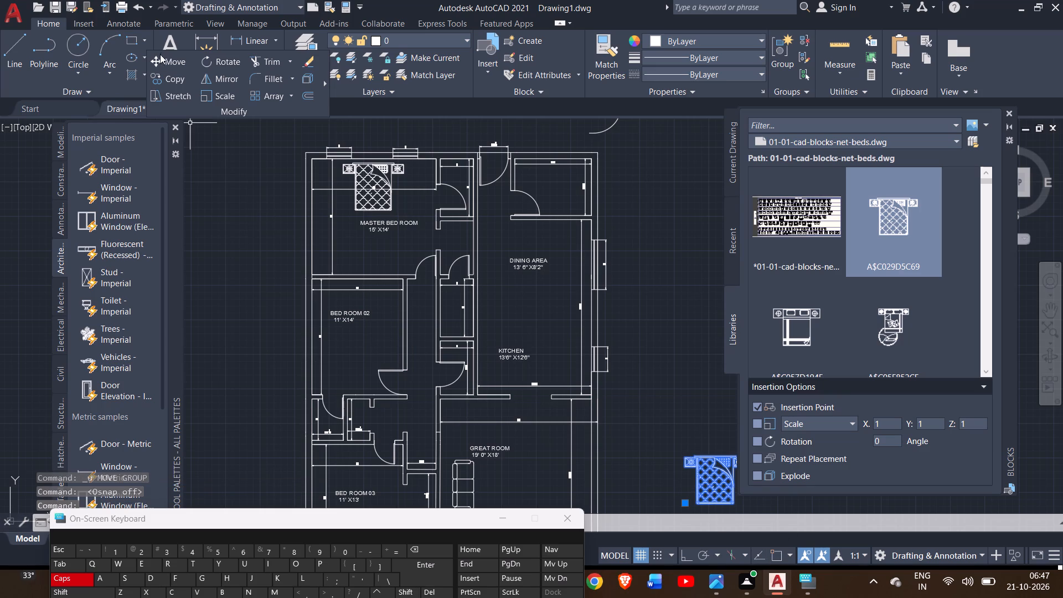
left_click(160, 60)
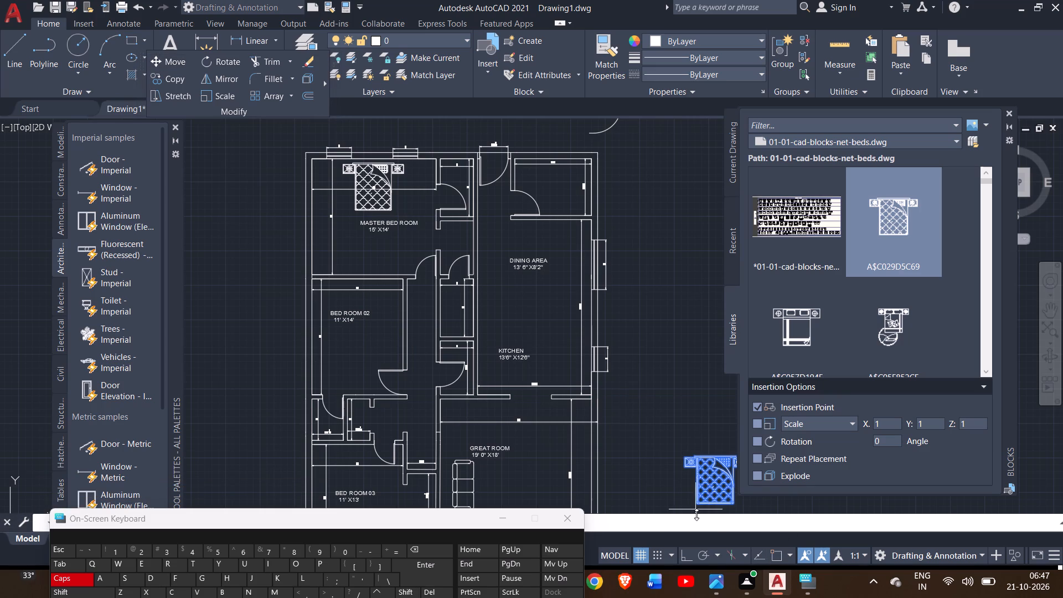
left_click(167, 83)
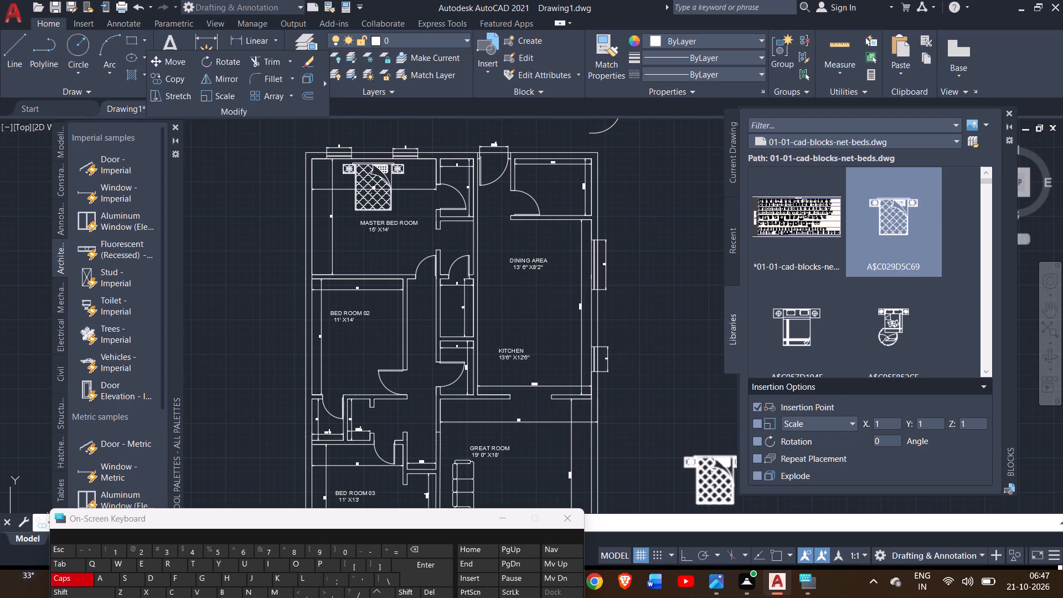
left_click(713, 471)
right_click(713, 471)
double_click(713, 471)
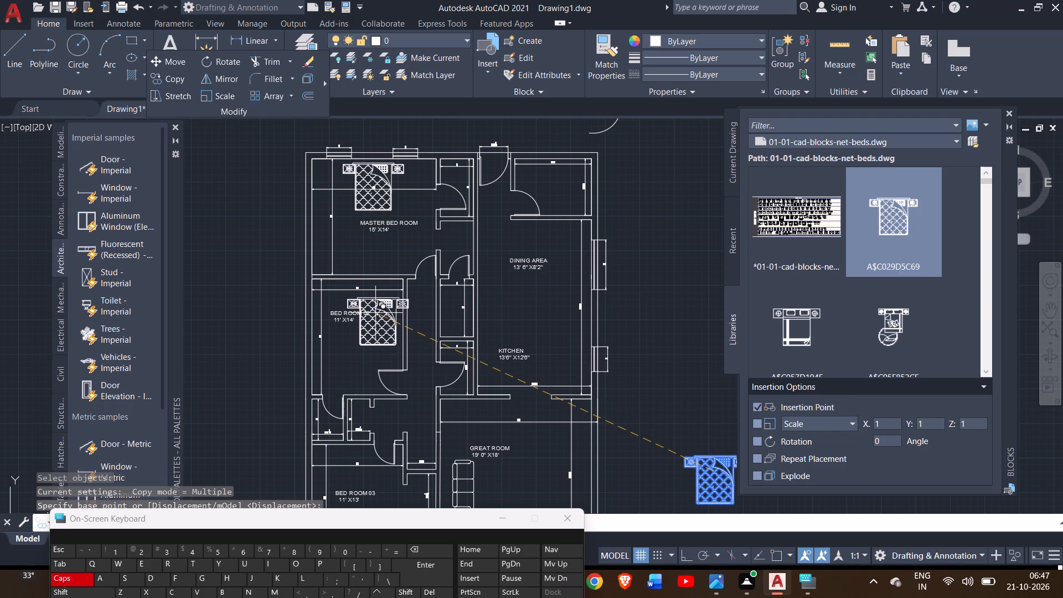
left_click(366, 310)
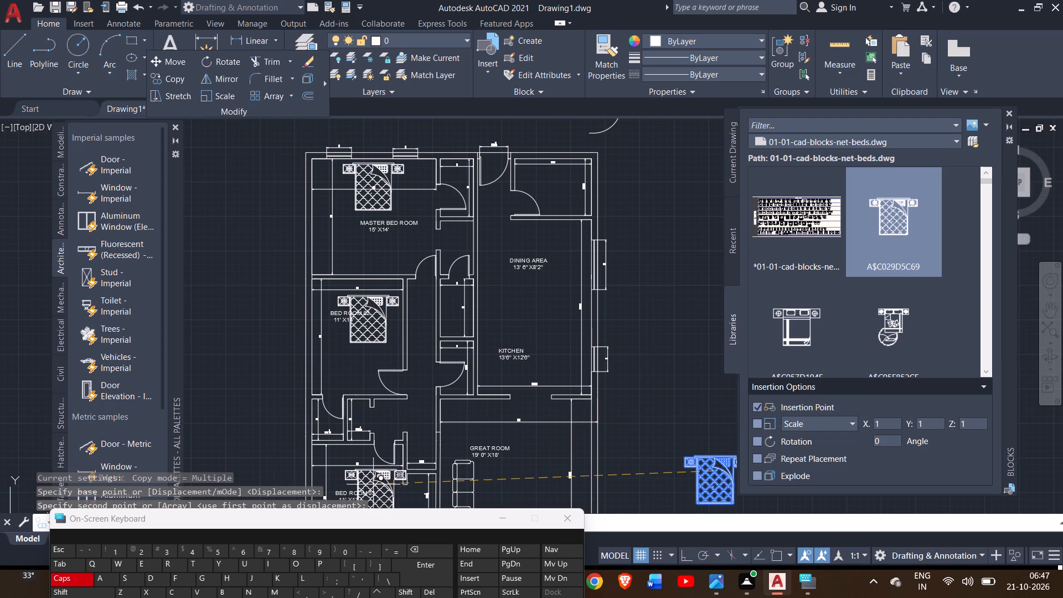
scroll(367, 484, "down", 1, "ctrl")
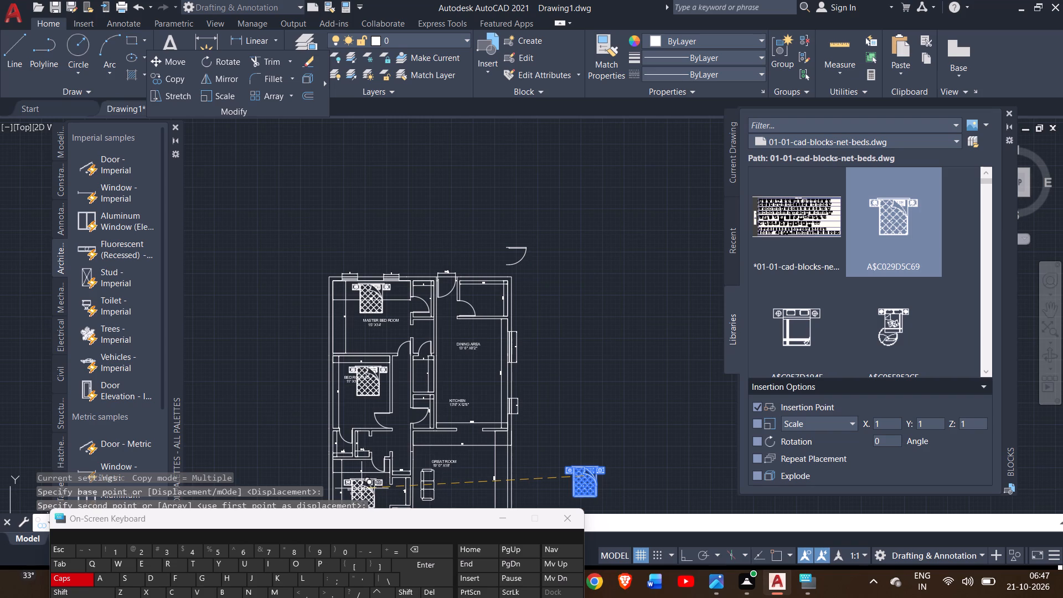
left_click(362, 488)
right_click(566, 422)
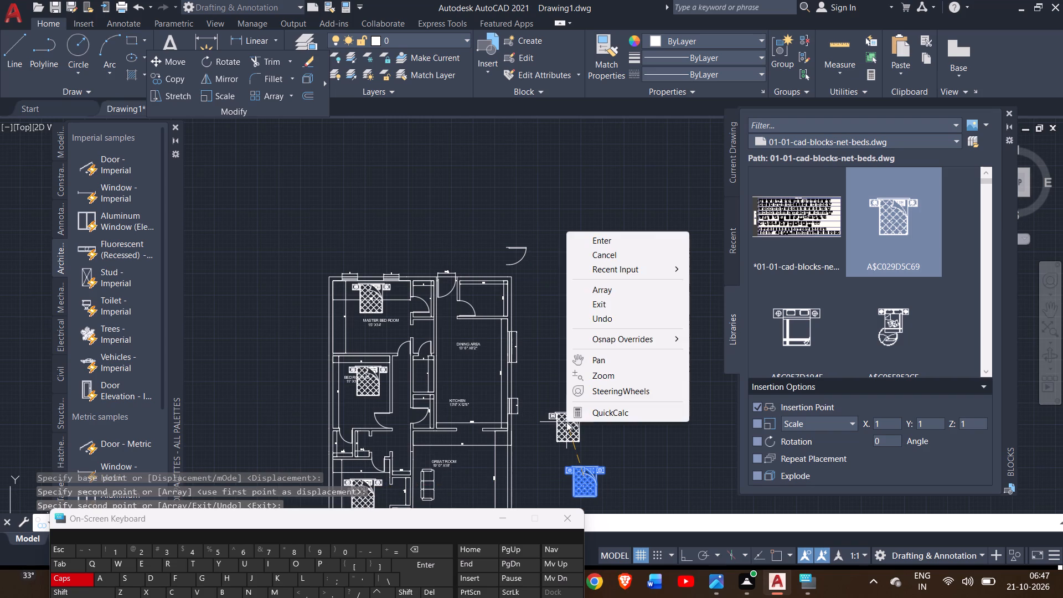
left_click(606, 246)
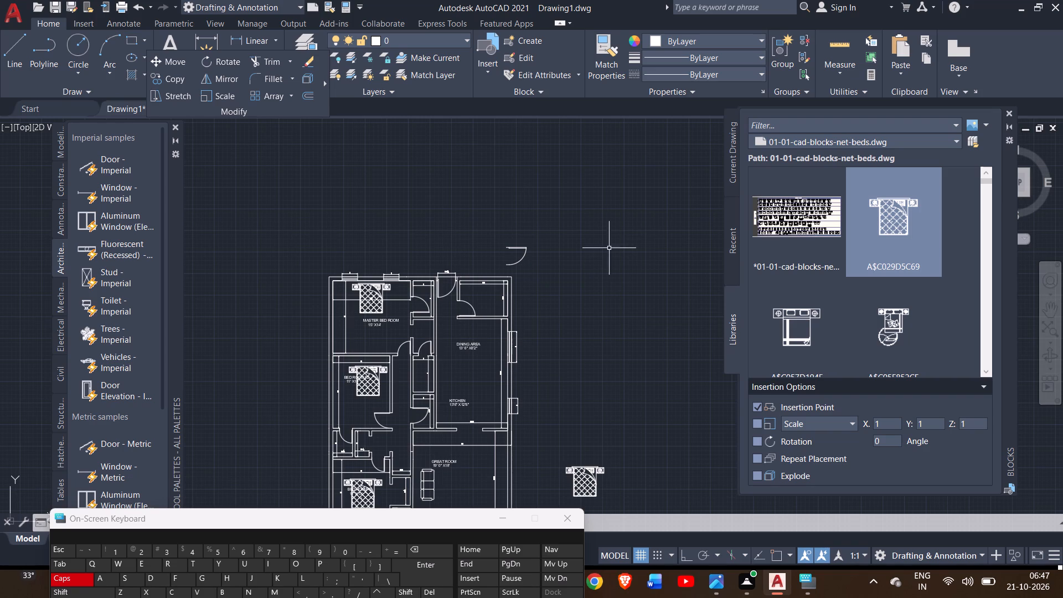
right_click(613, 301)
left_click(599, 299)
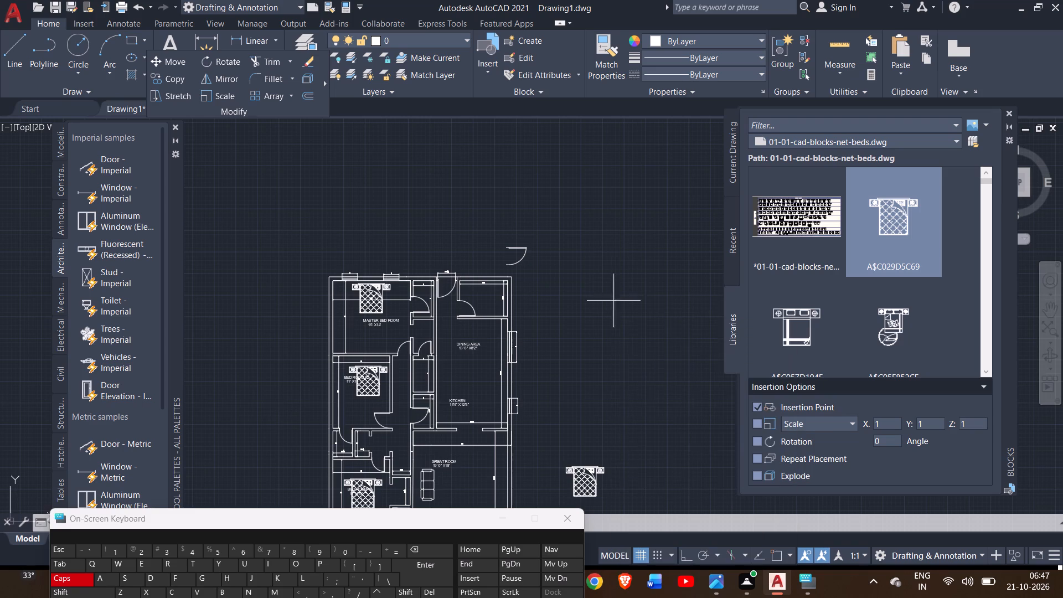
double_click(599, 299)
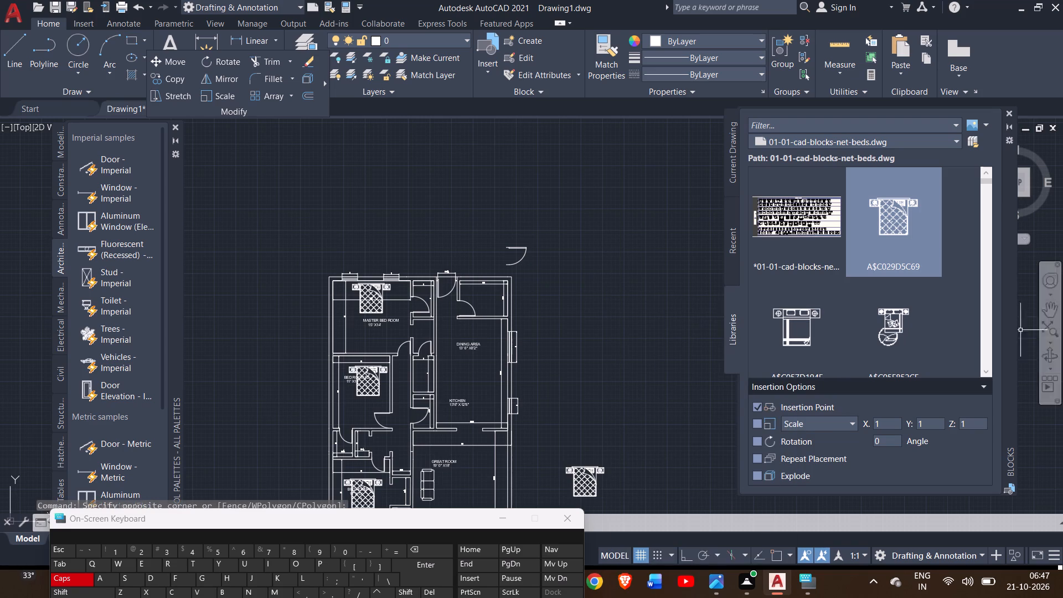
Rotate the bed copy in Bed Room 03 by 90 degrees about the mattress's southwest corner, headboard toward the west wall.
left_click(1055, 316)
left_click_drag(596, 354, 598, 239)
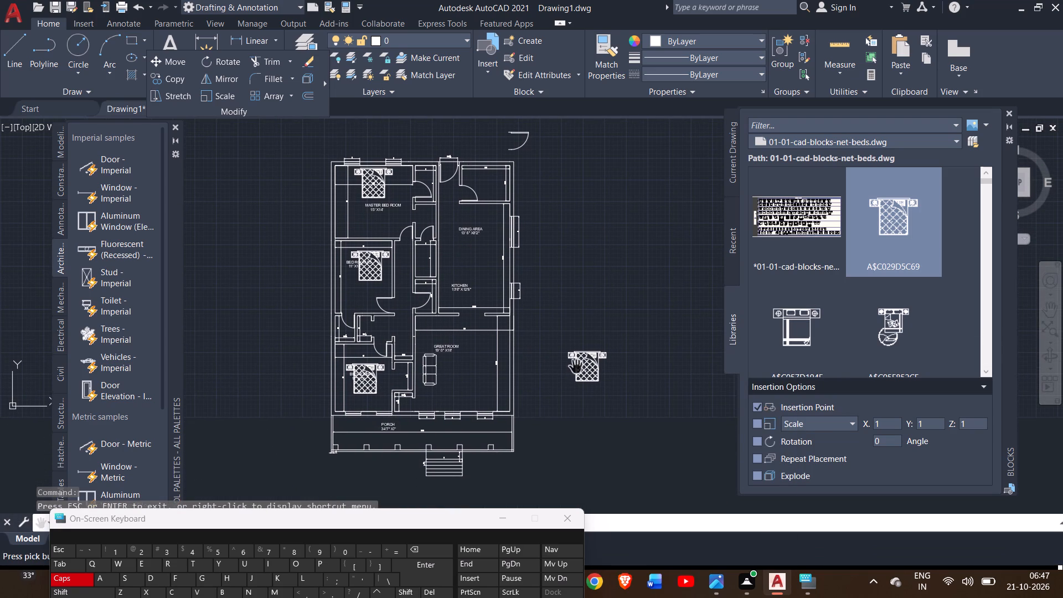
right_click(577, 367)
left_click(587, 380)
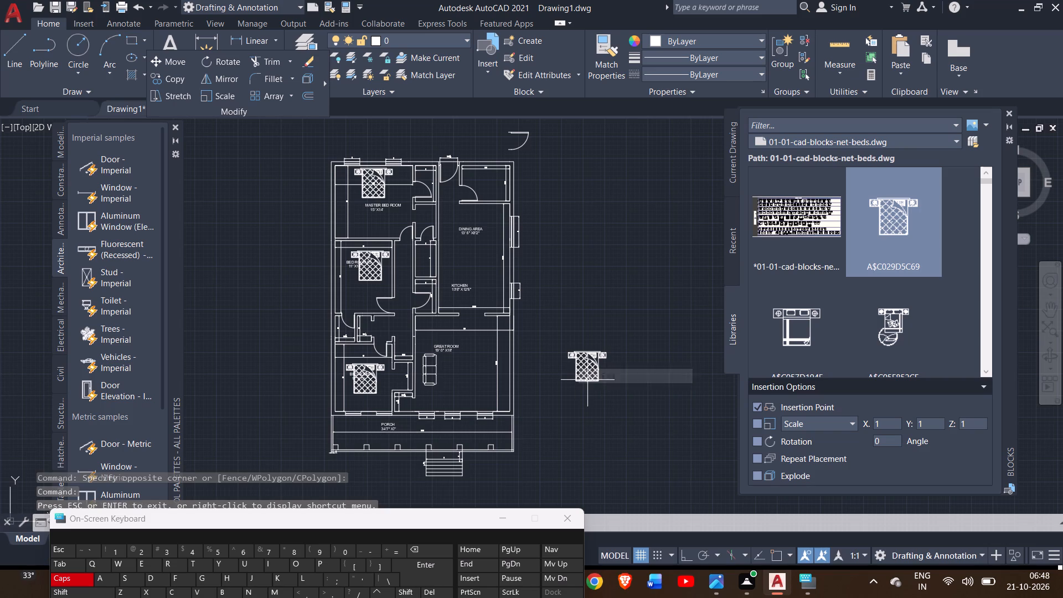
left_click(370, 377)
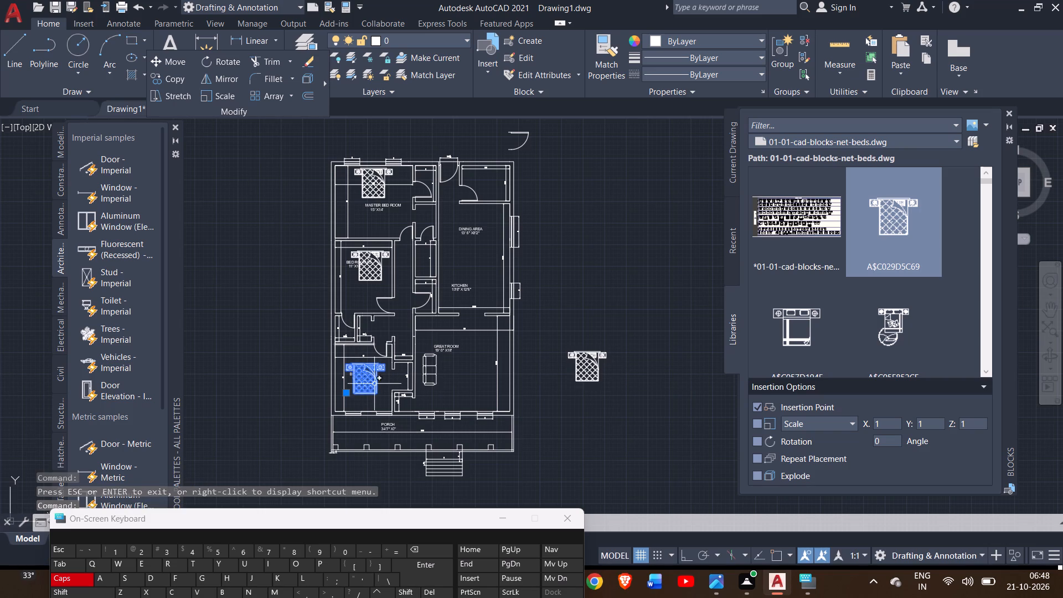
scroll(375, 384, "up", 2, "ctrl")
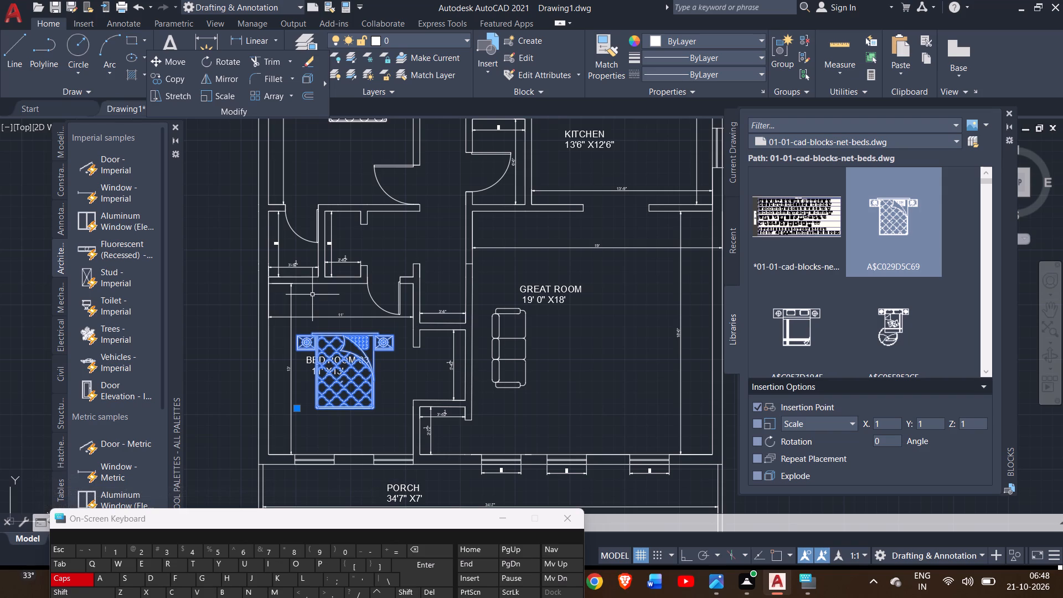
left_click(222, 60)
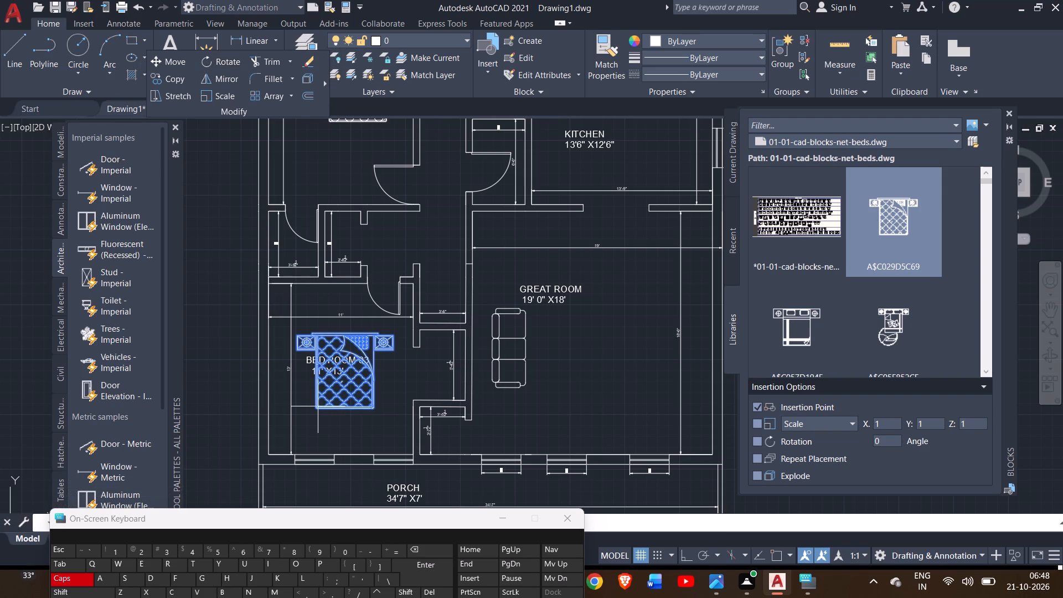
left_click(213, 60)
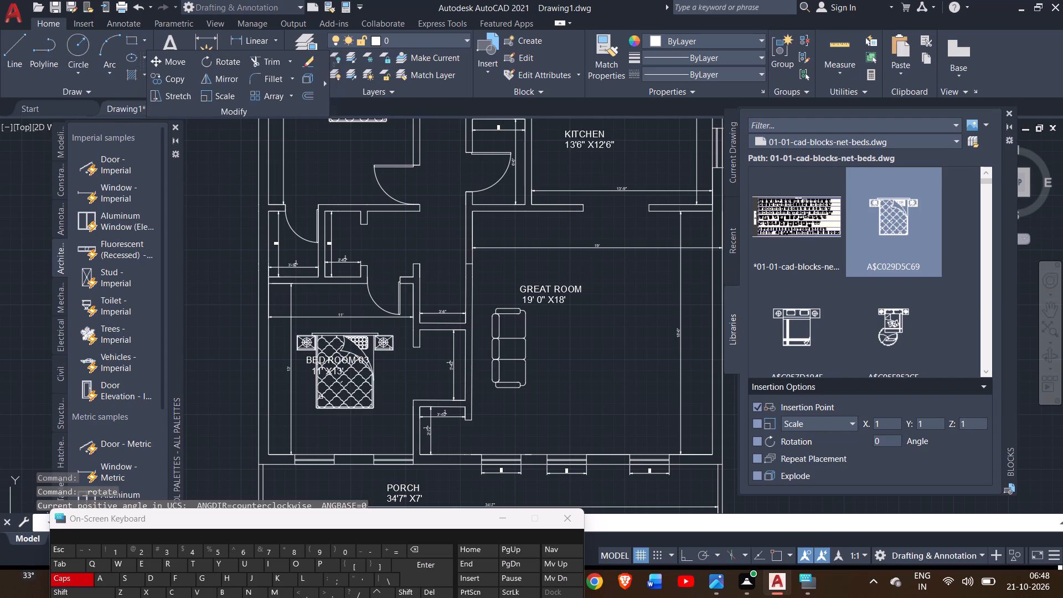
right_click(319, 394)
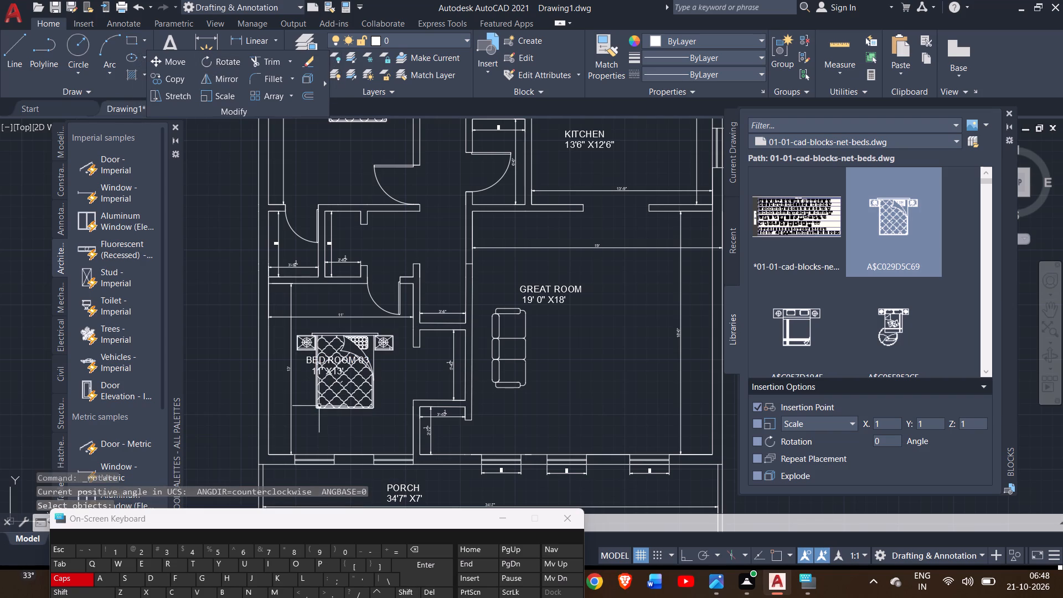
left_click(319, 406)
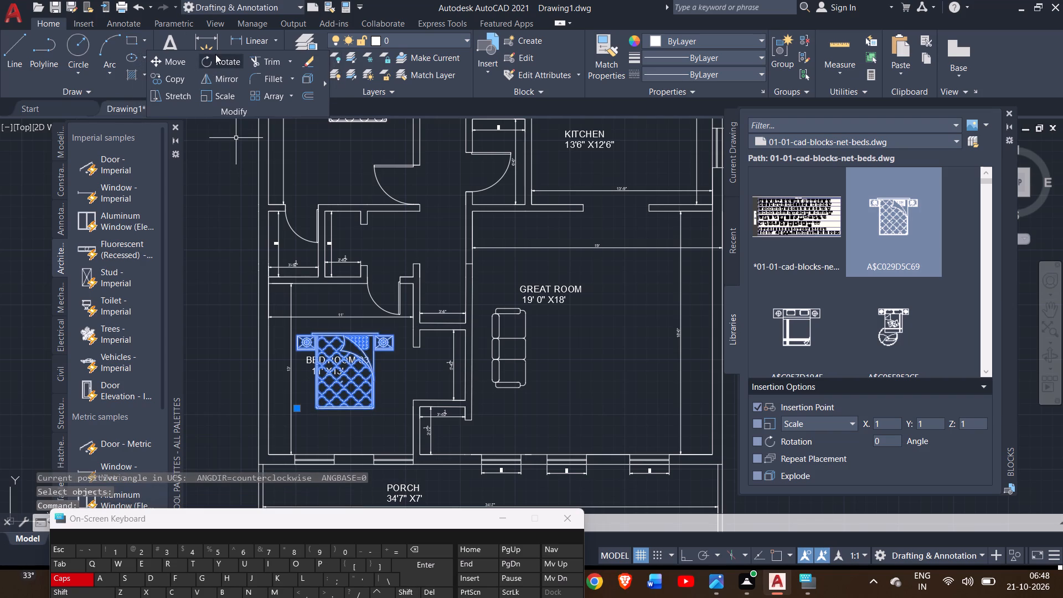
left_click(215, 54)
left_click(215, 54)
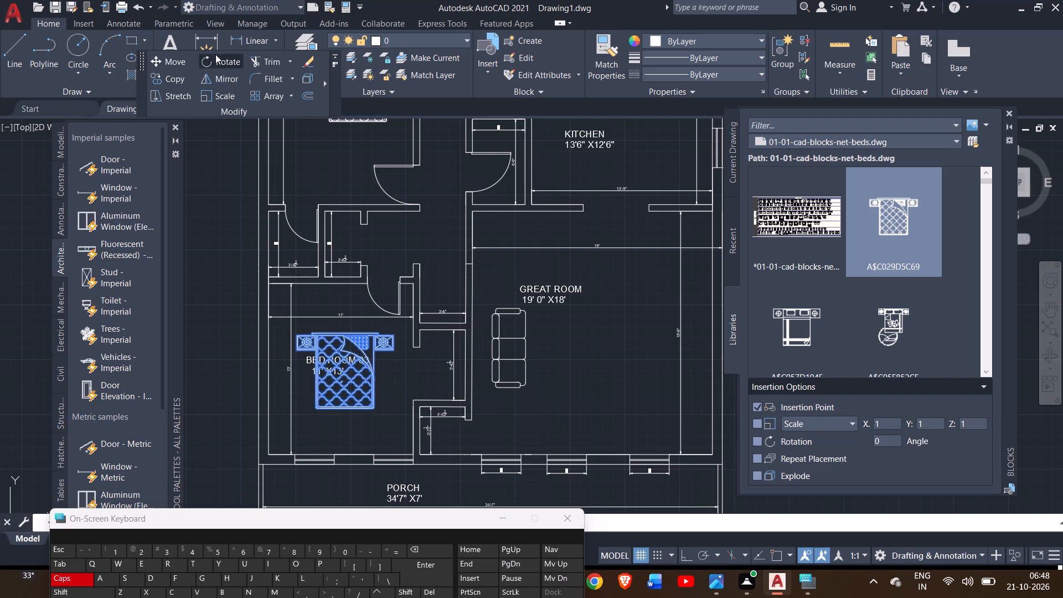
right_click(323, 407)
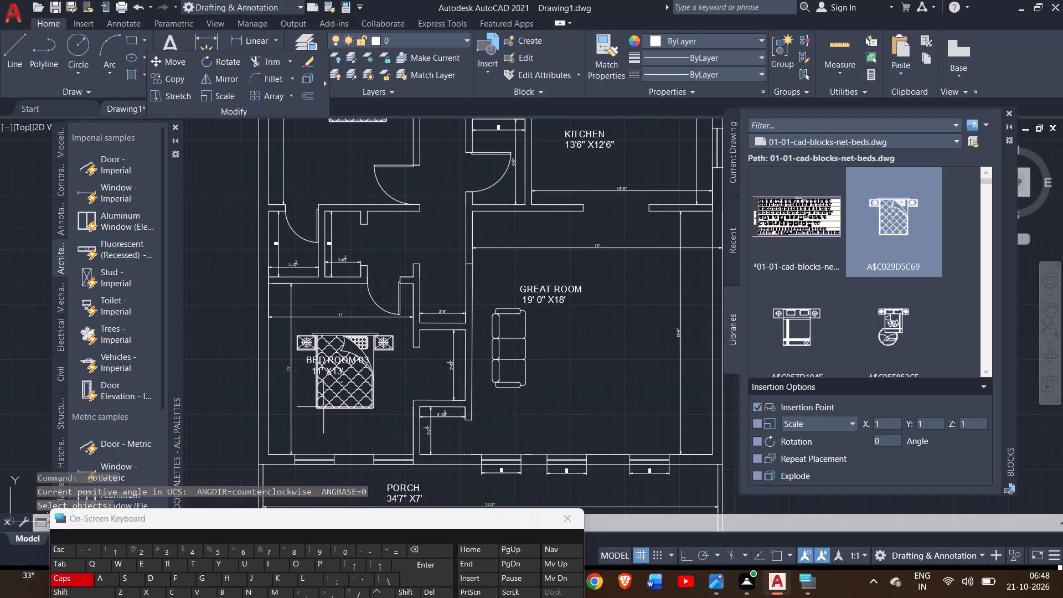
left_click(323, 407)
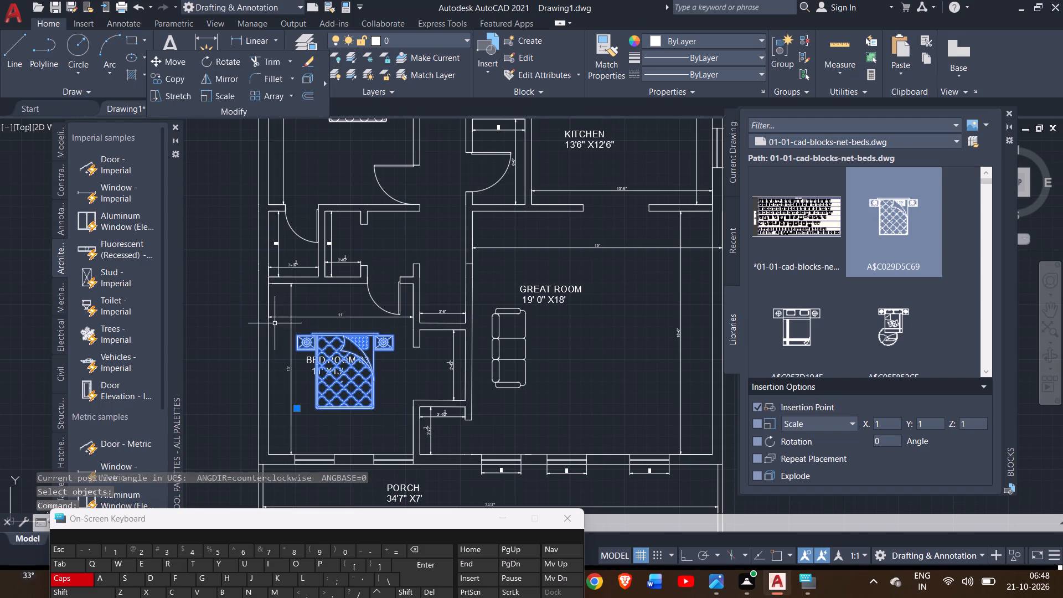
left_click(205, 66)
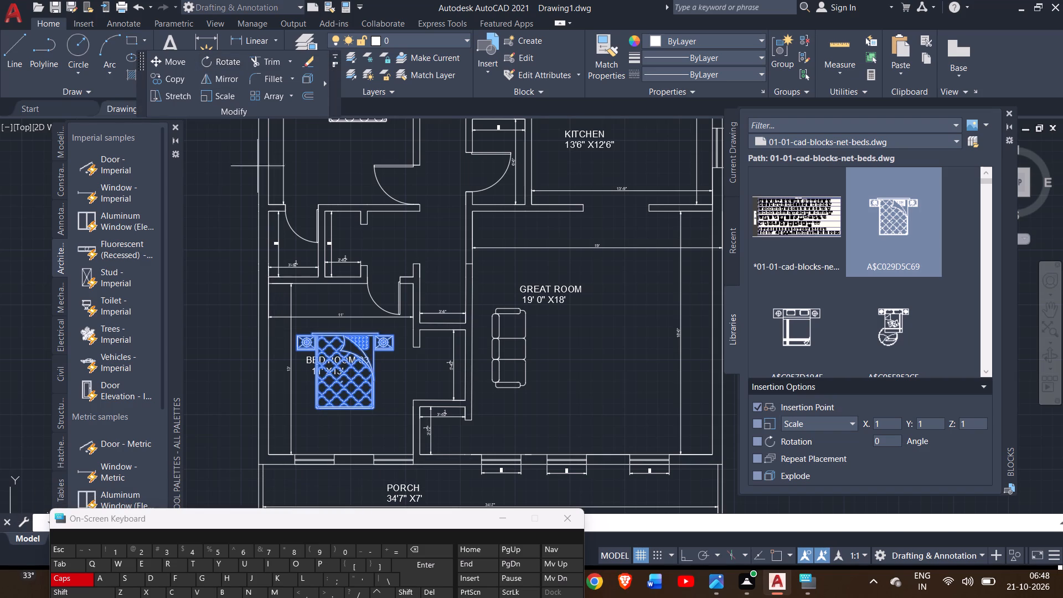
left_click(319, 405)
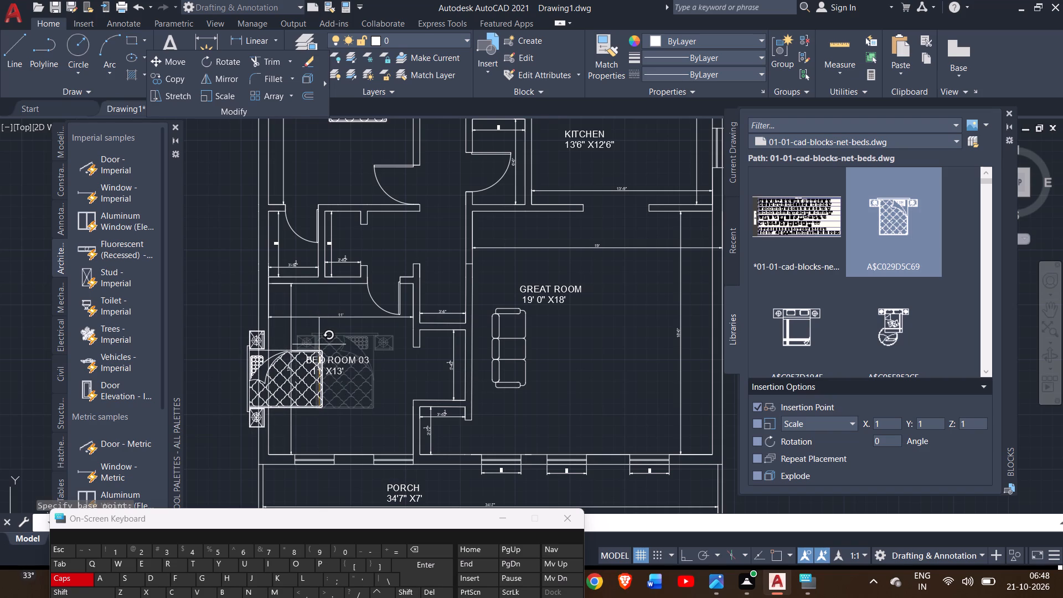
left_click(319, 344)
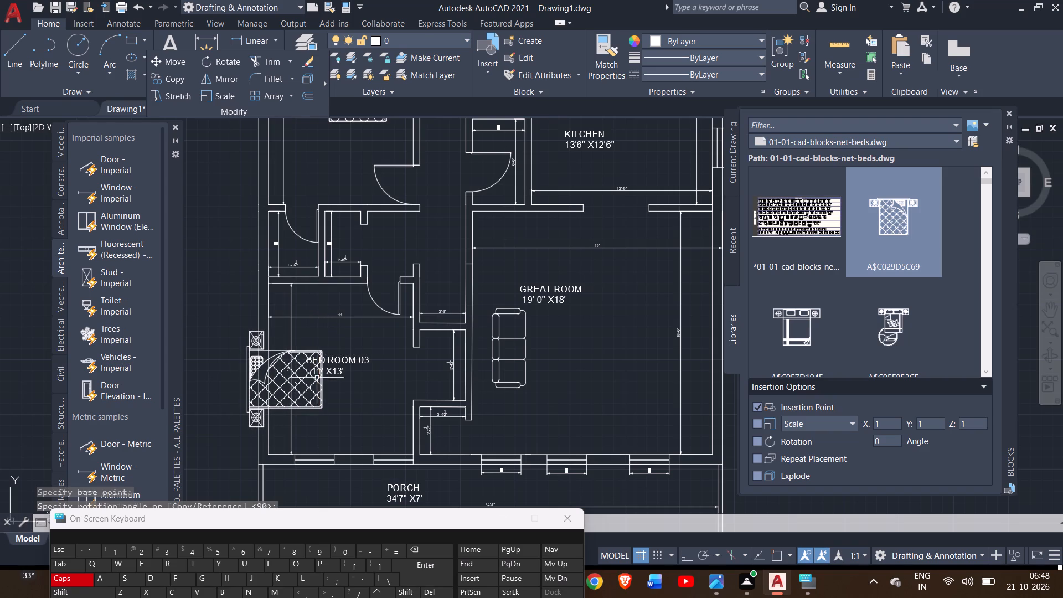
Move the rotated bed east off the exterior wall so its headboard sits along the inside of Bed Room 03's west wall.
left_click(317, 387)
left_click(317, 387)
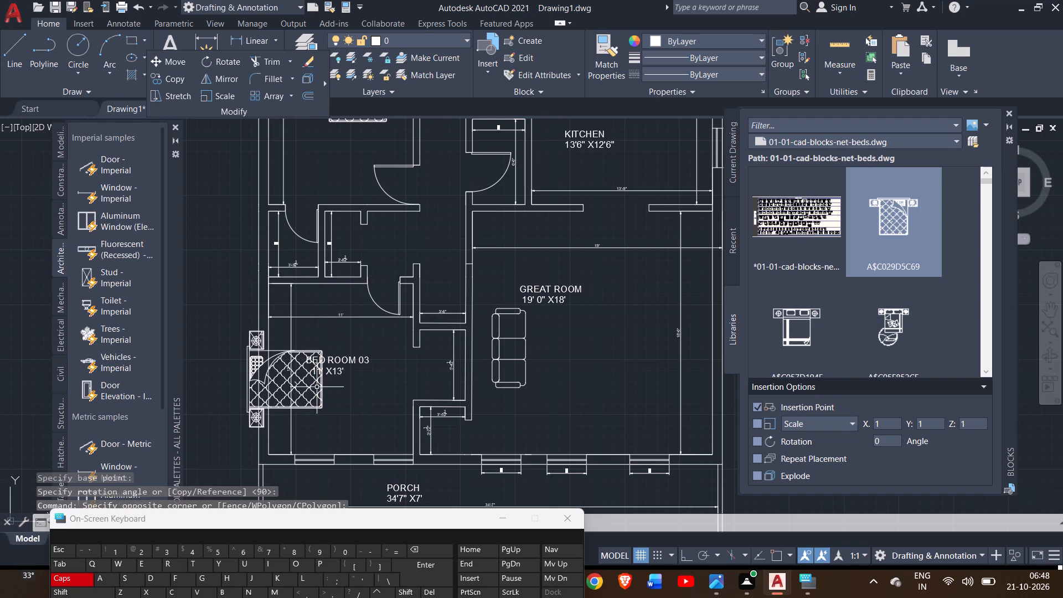
right_click(317, 387)
left_click(299, 356)
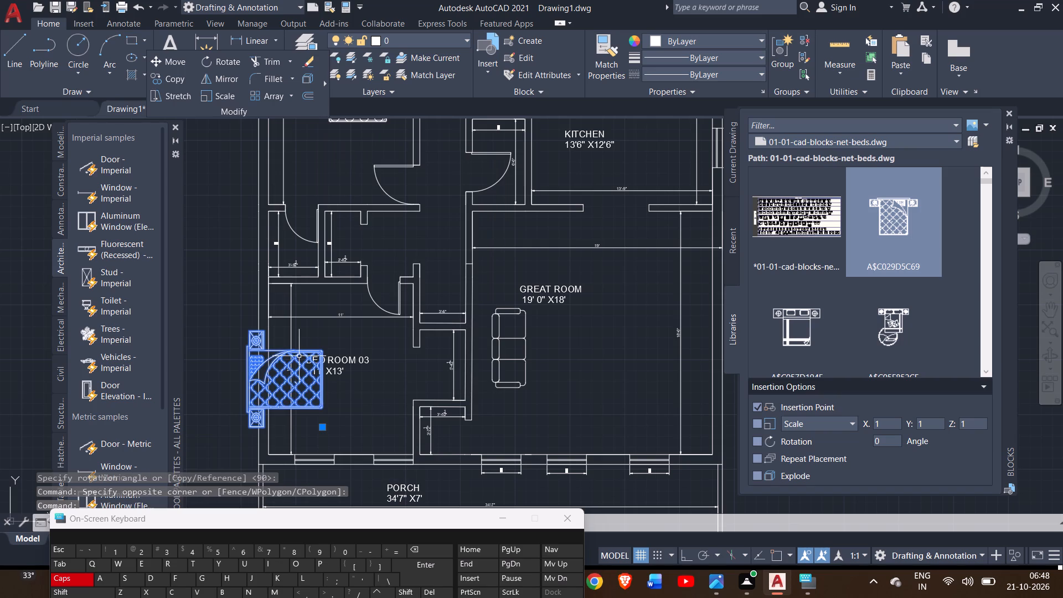
left_click(169, 64)
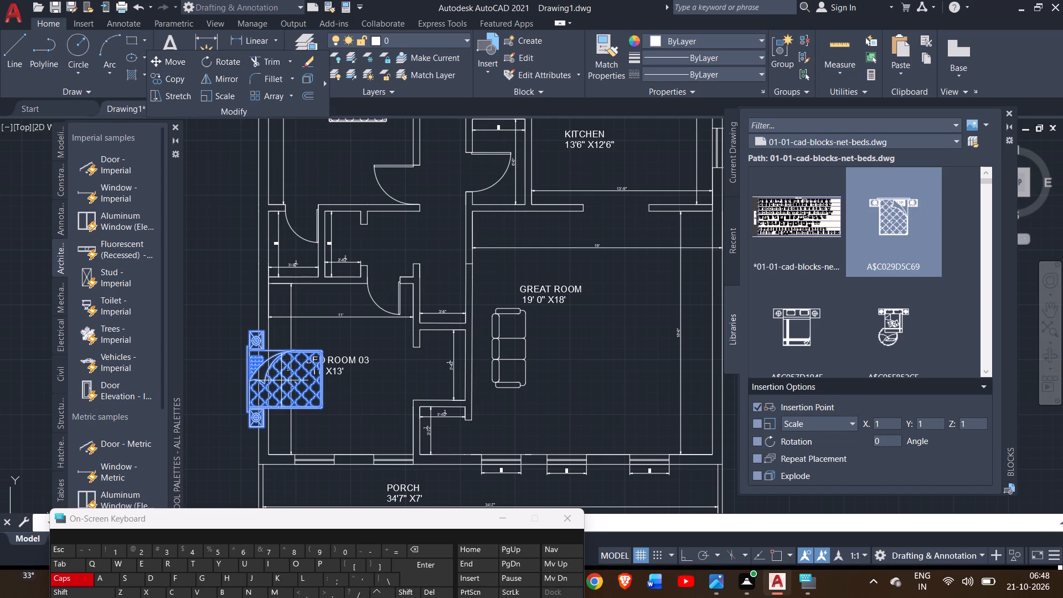
left_click(289, 380)
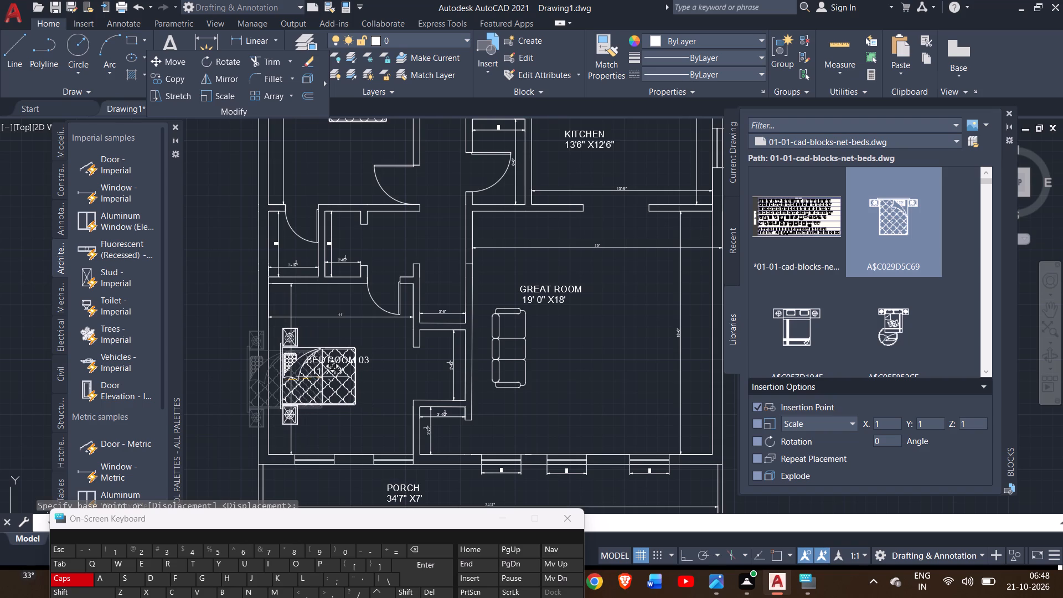
left_click(317, 378)
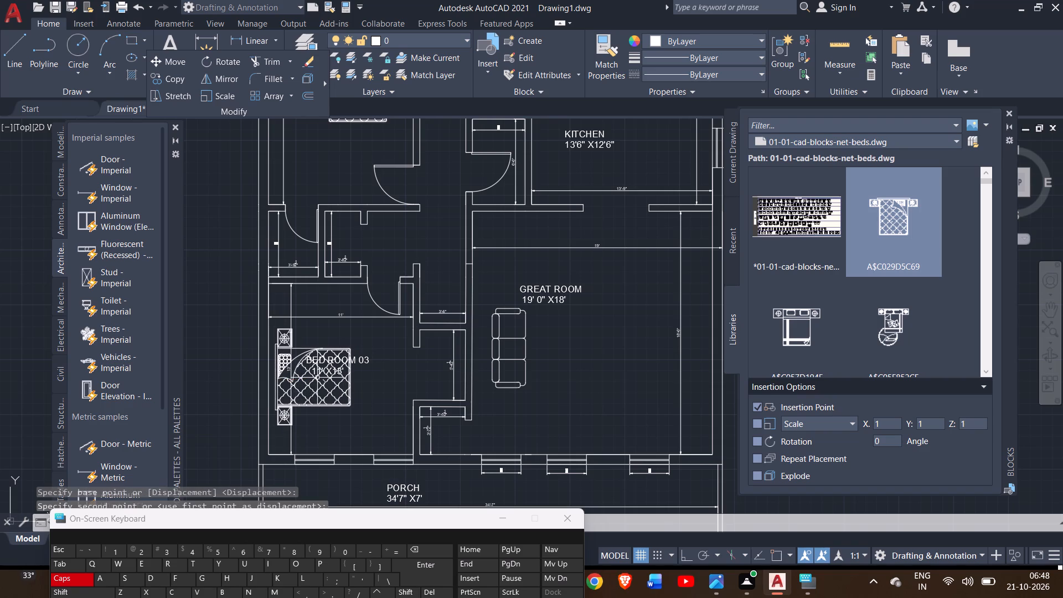
Erase the leftover bed block east of the floor plan and the stray door block outside its north wall.
scroll(292, 388, "down", 1, "ctrl")
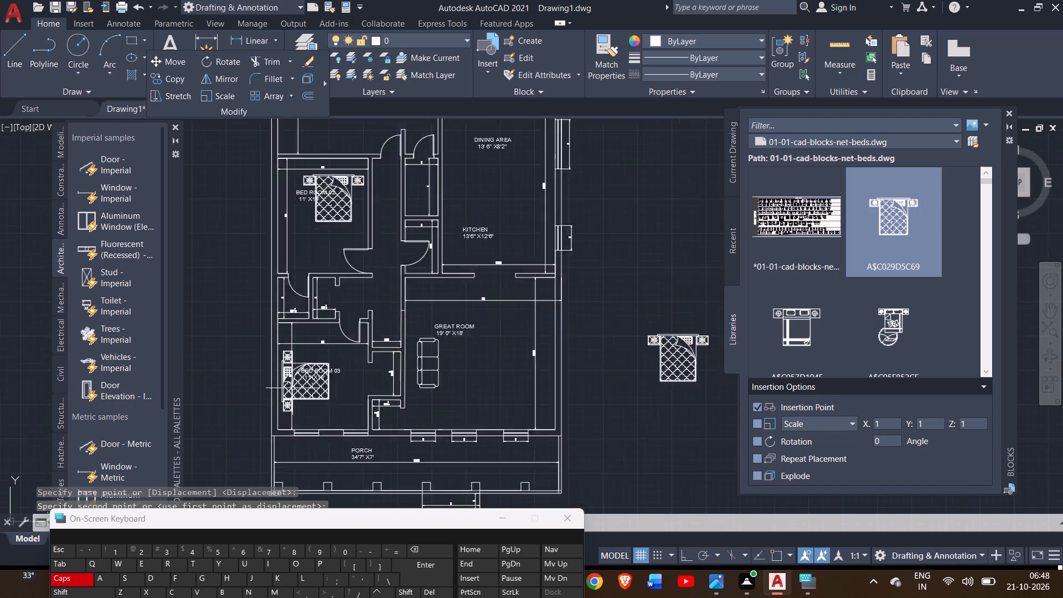
scroll(292, 388, "down", 1, "ctrl")
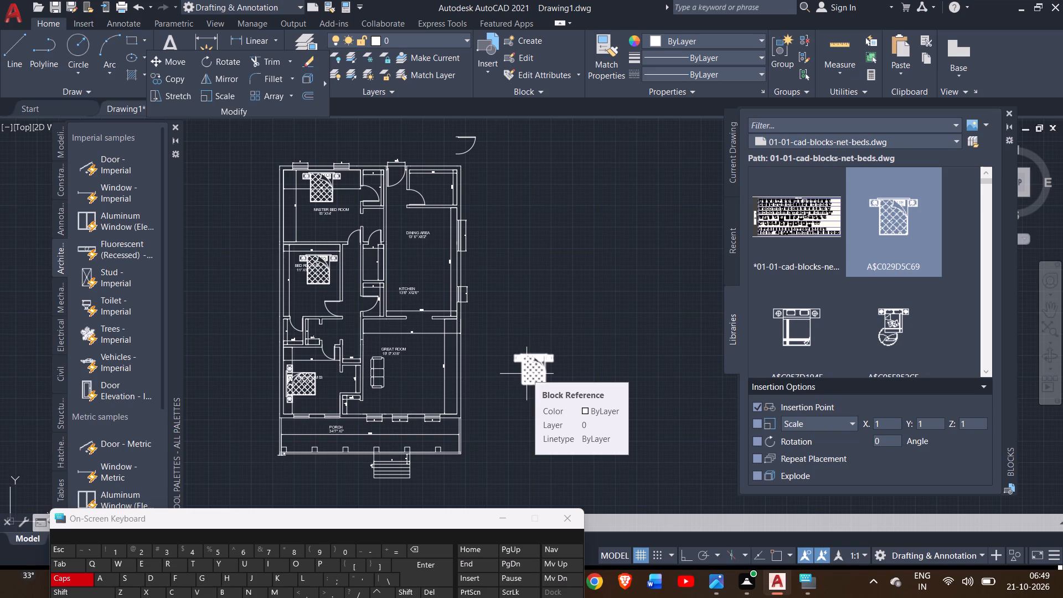
left_click(527, 374)
right_click(527, 374)
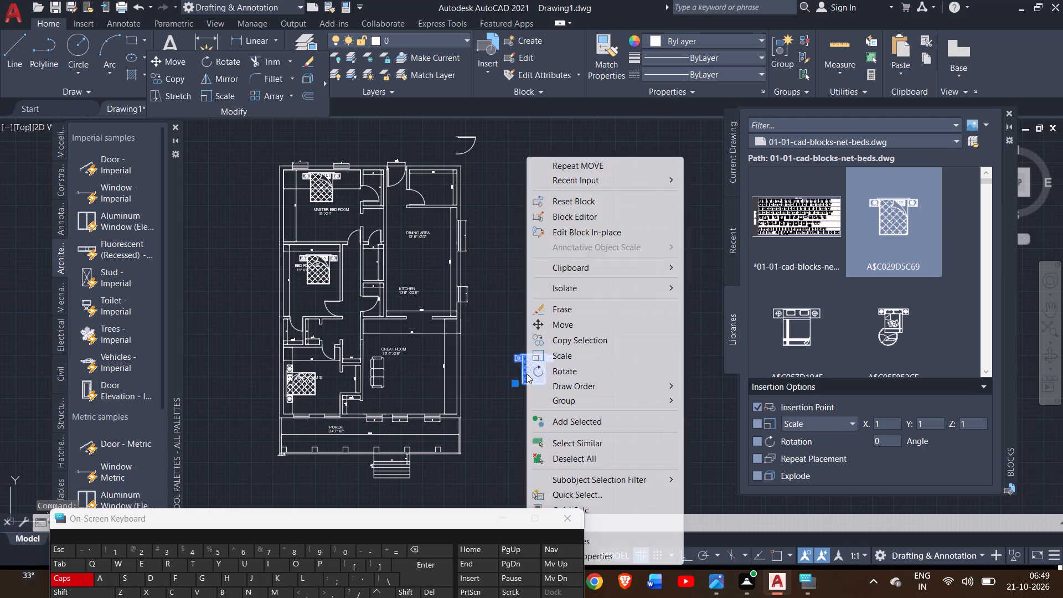
left_click(500, 381)
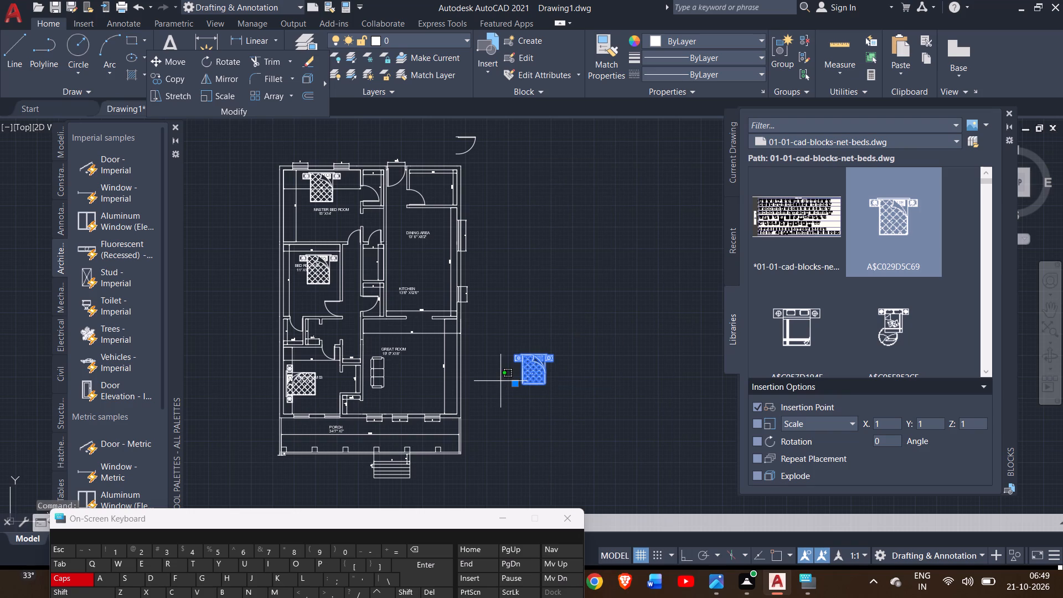
key("Delete")
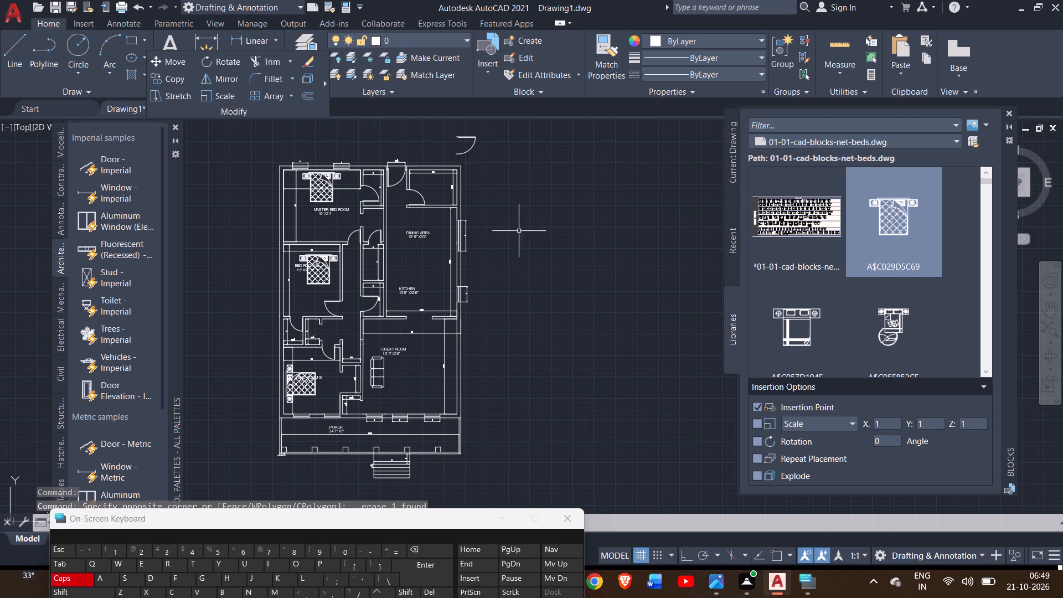
left_click(469, 136)
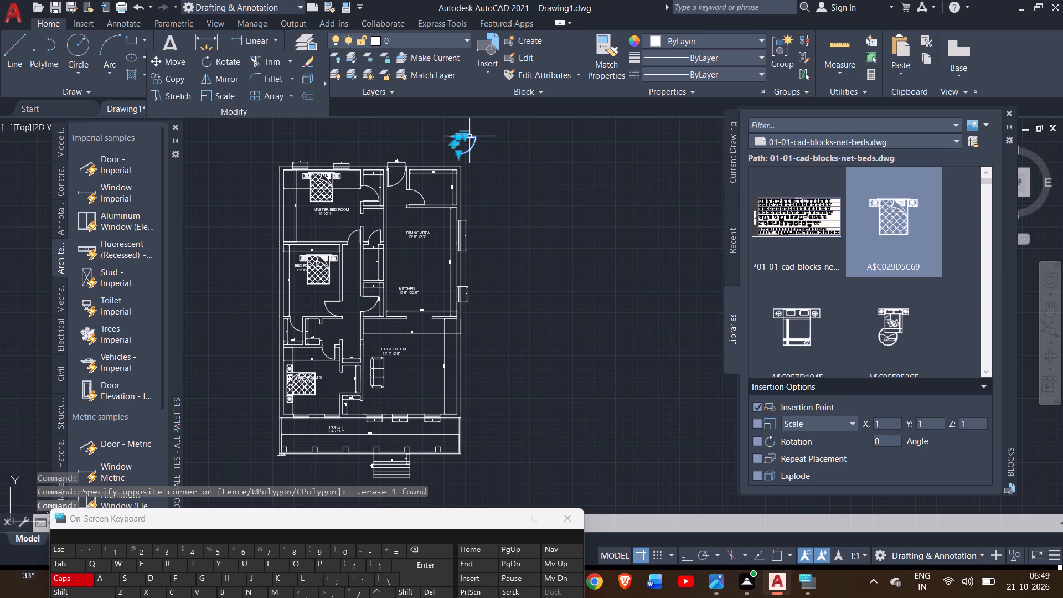
key("Delete")
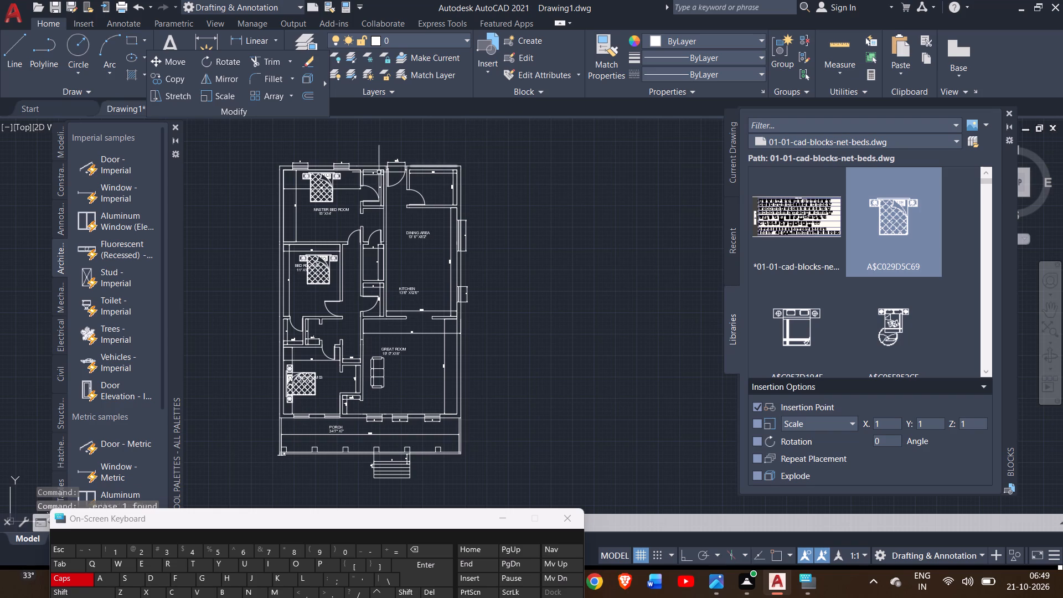
Inspect the furnished floor plan as a whole and up close around the bedrooms, hallway and great room.
scroll(335, 183, "up", 4, "ctrl")
scroll(335, 183, "down", 4, "ctrl")
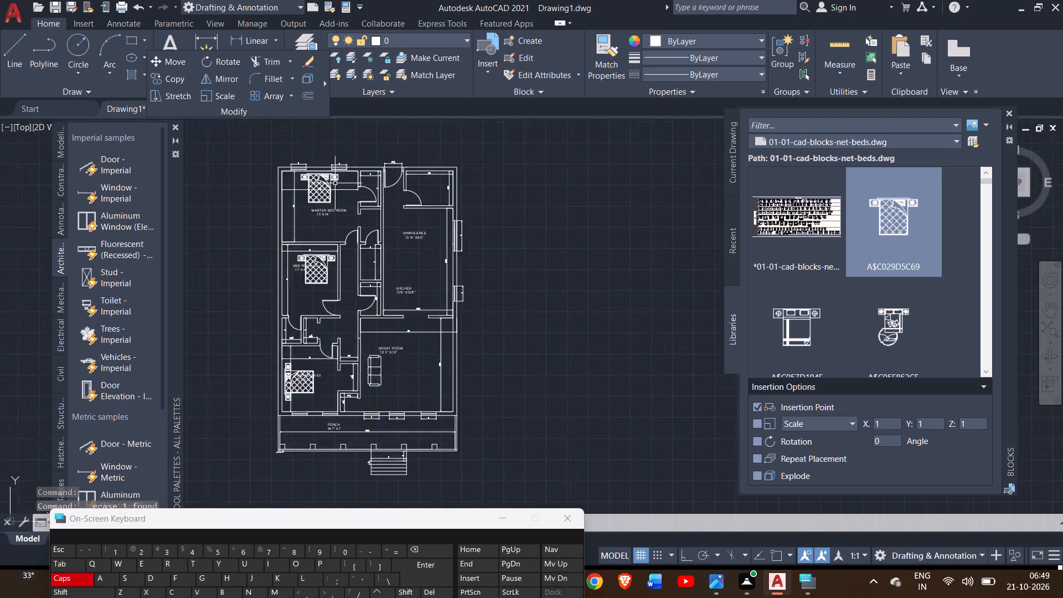
scroll(335, 183, "down", 1, "ctrl")
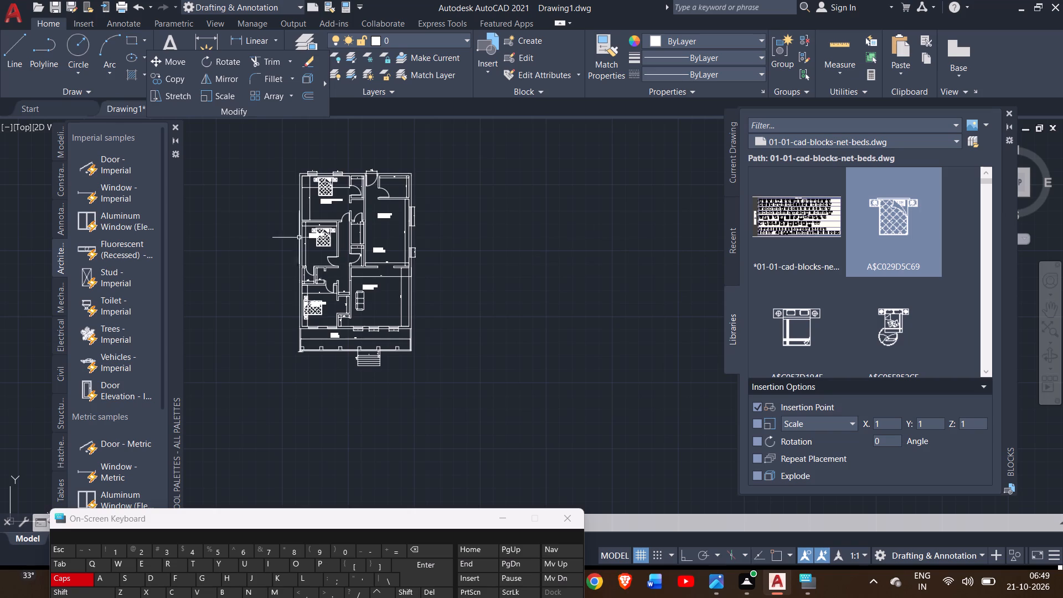
scroll(301, 221, "up", 2, "ctrl")
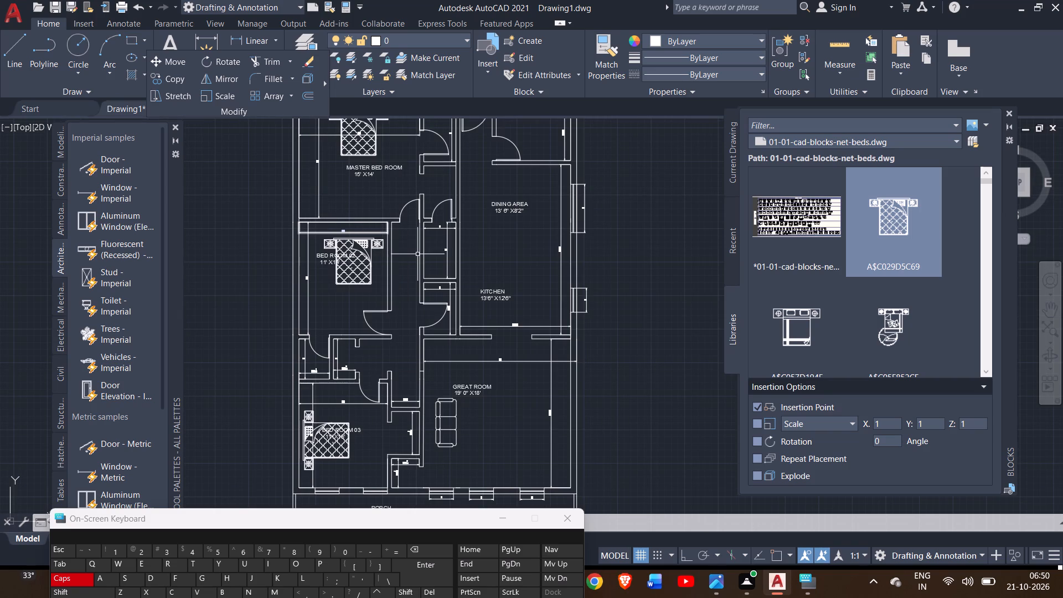
scroll(417, 254, "up", 3, "ctrl")
scroll(417, 254, "down", 2, "ctrl")
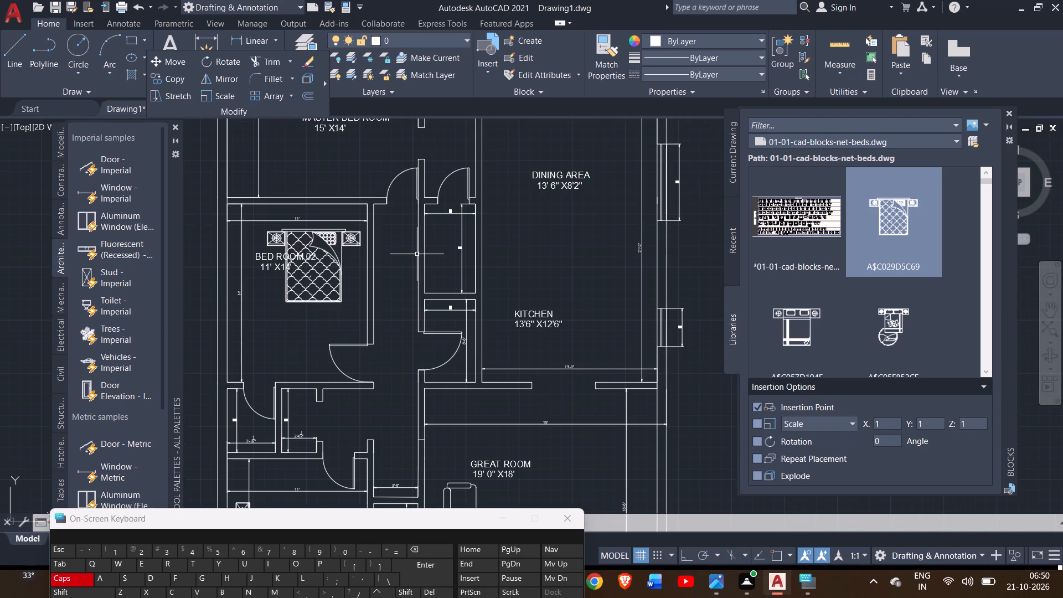
scroll(417, 254, "down", 4, "ctrl")
scroll(417, 247, "up", 2, "ctrl")
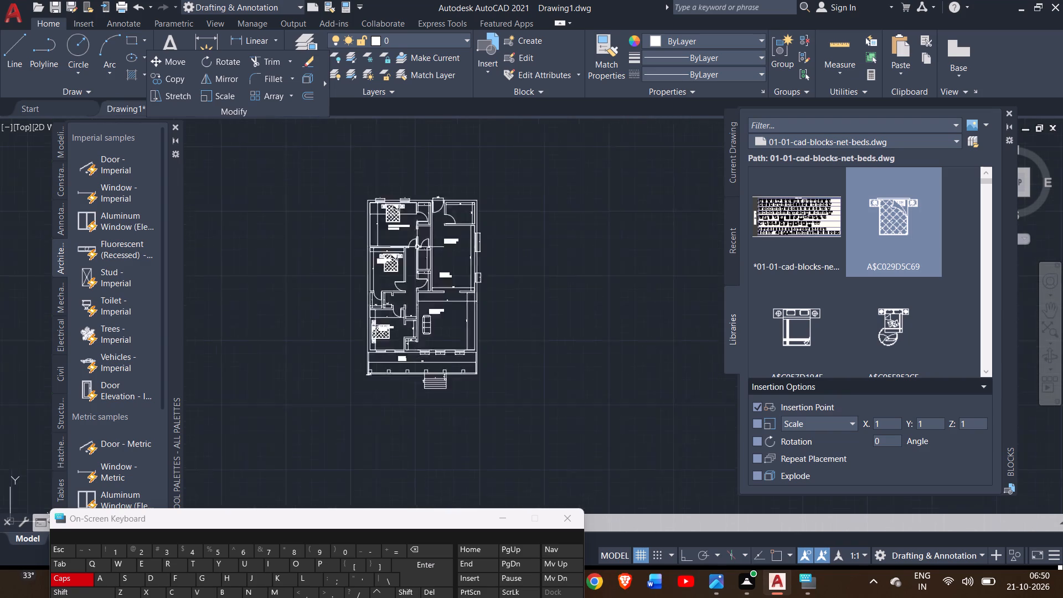
scroll(417, 247, "up", 2, "ctrl")
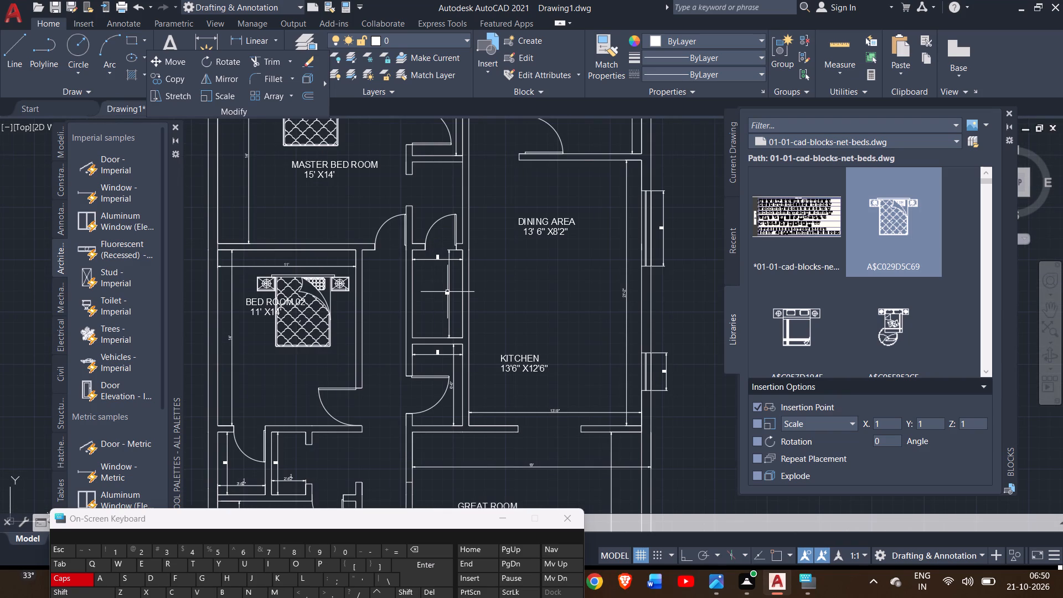
scroll(447, 292, "down", 2, "ctrl")
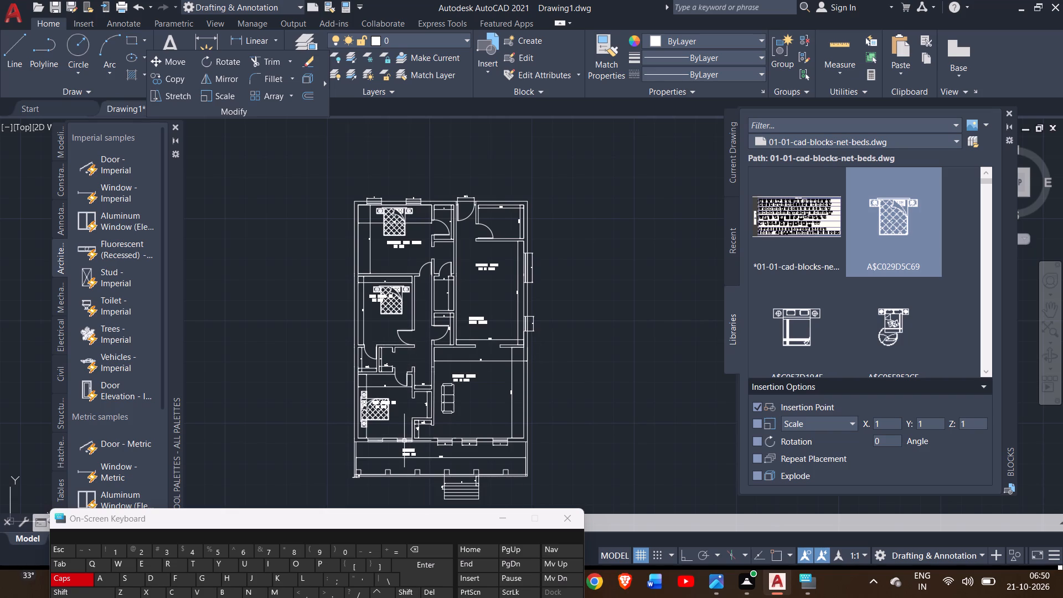
scroll(404, 441, "up", 3, "ctrl")
scroll(404, 441, "down", 2, "ctrl")
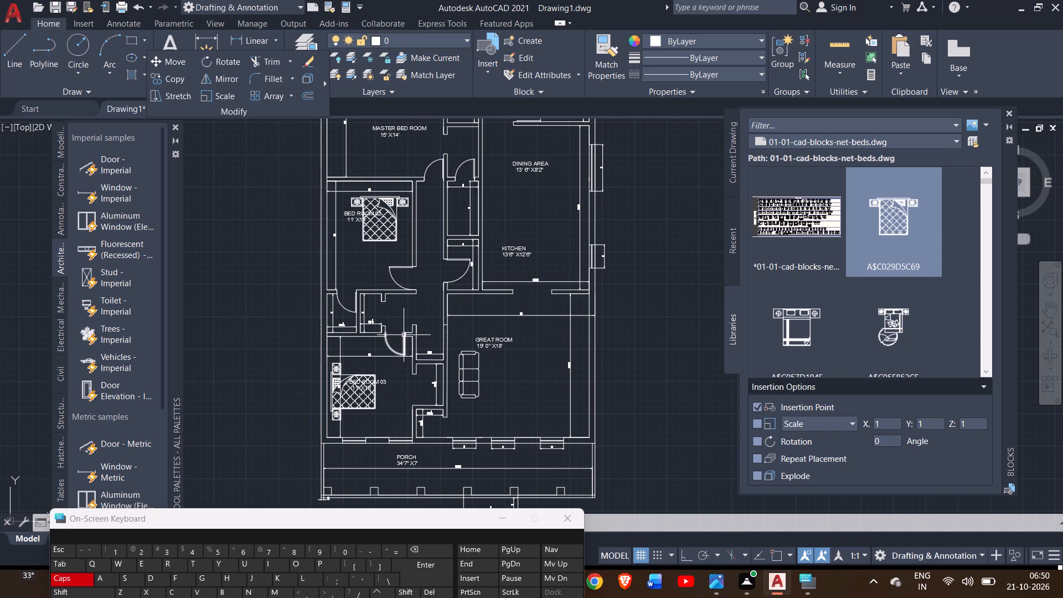
Start a plot of the model with the DWG To PDF.pc3 plotter and ISO A4 (210.00 x 297.00 MM) paper.
key("ctrl+p")
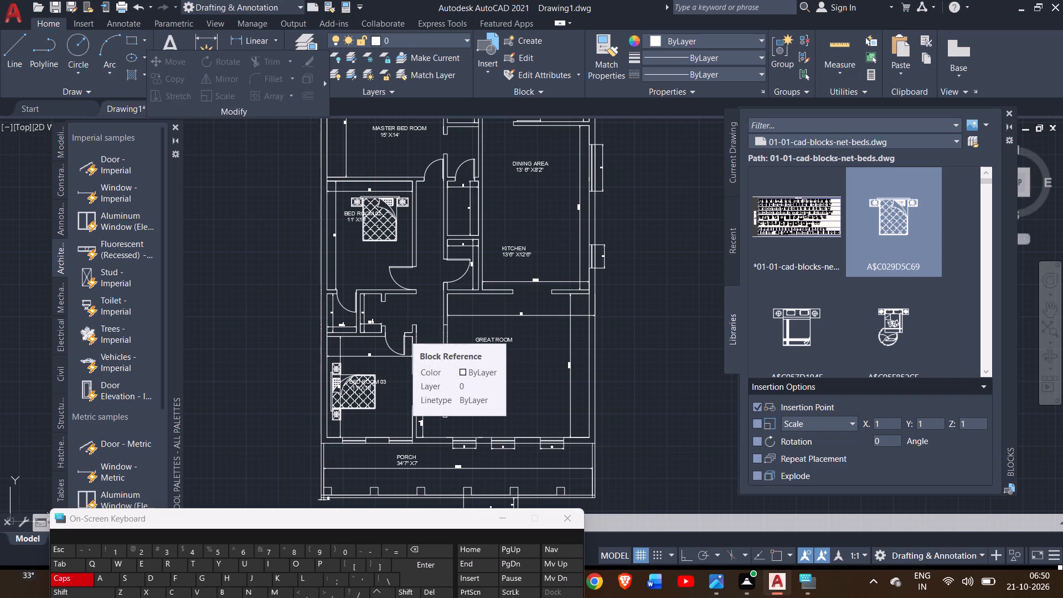
left_click_drag(404, 335, 390, 209)
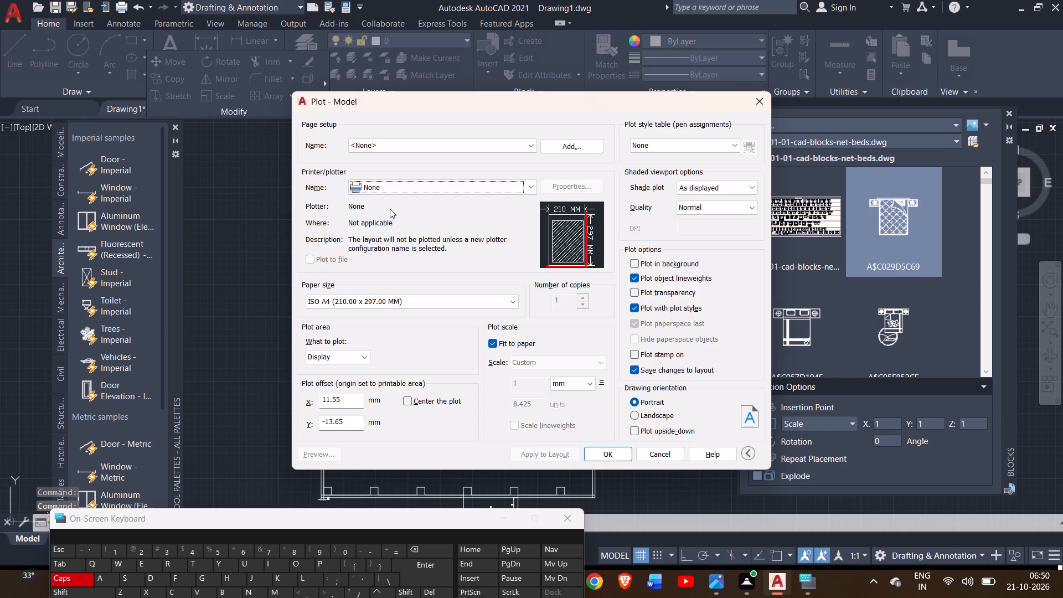
left_click_drag(390, 209, 391, 193)
left_click(391, 193)
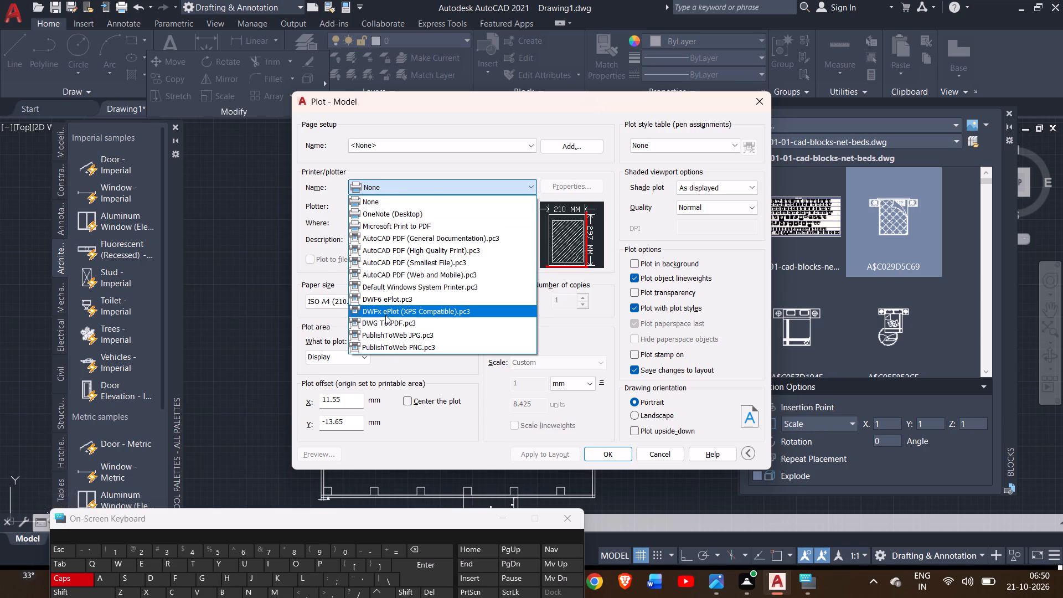
left_click(380, 328)
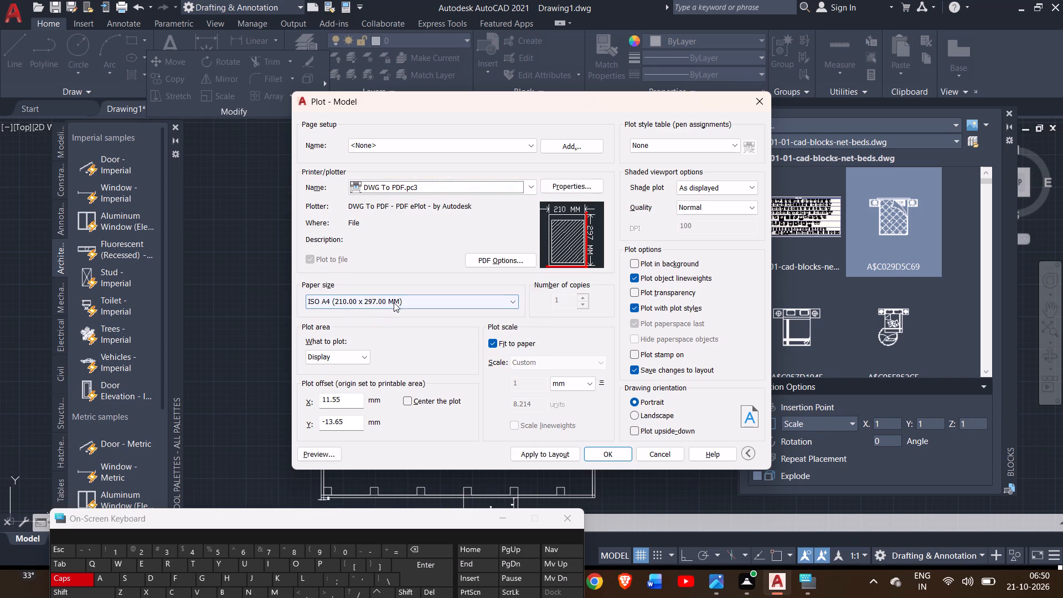
left_click(398, 300)
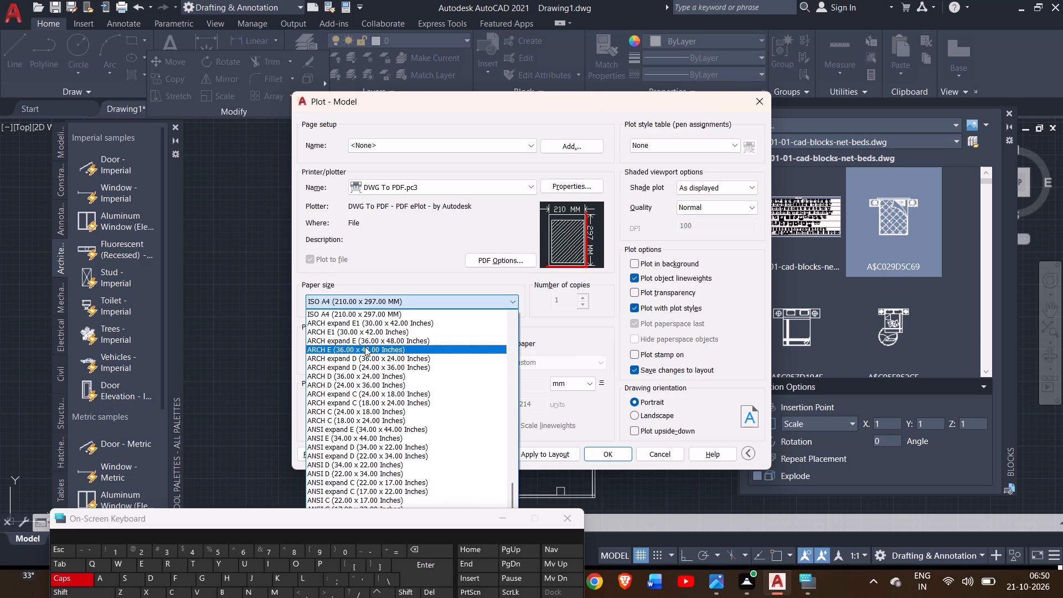
left_click(364, 315)
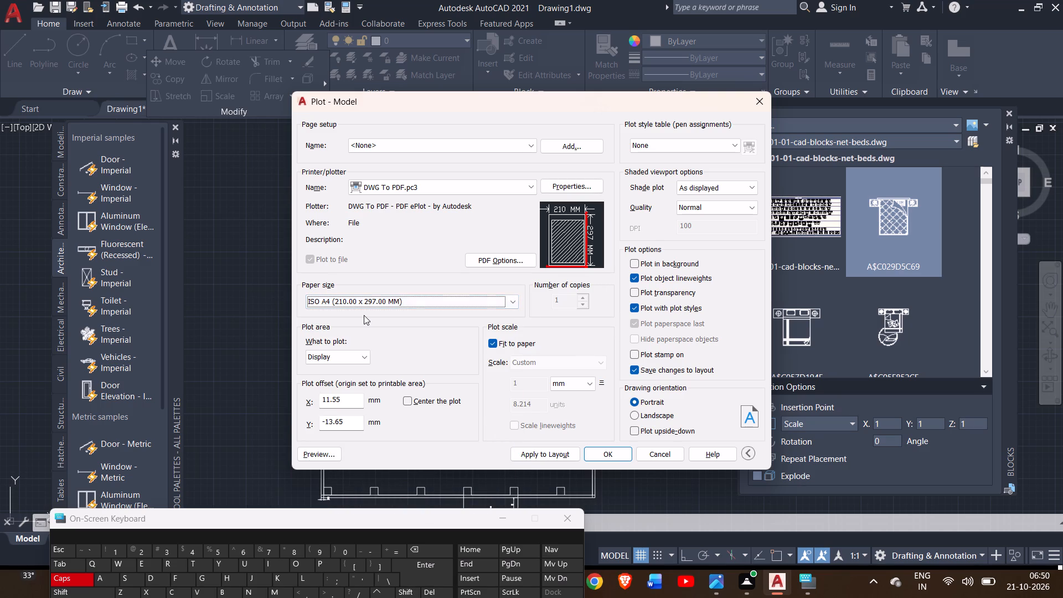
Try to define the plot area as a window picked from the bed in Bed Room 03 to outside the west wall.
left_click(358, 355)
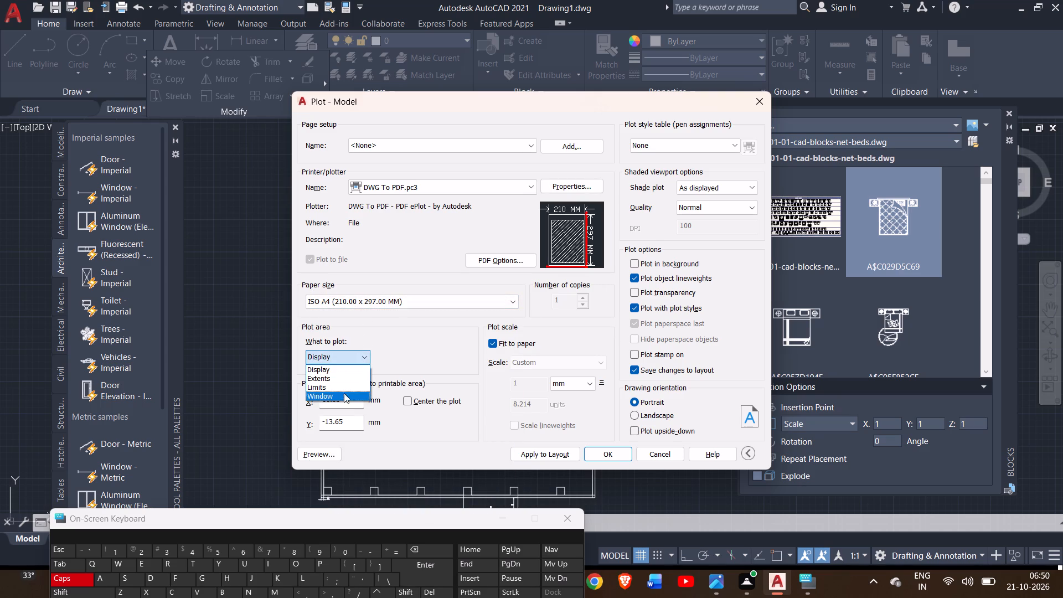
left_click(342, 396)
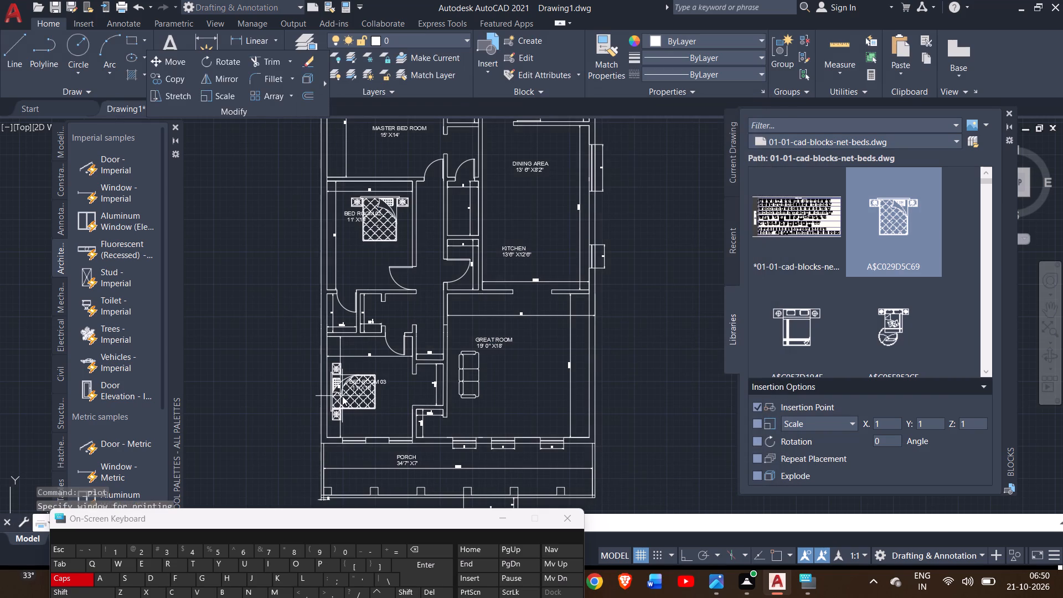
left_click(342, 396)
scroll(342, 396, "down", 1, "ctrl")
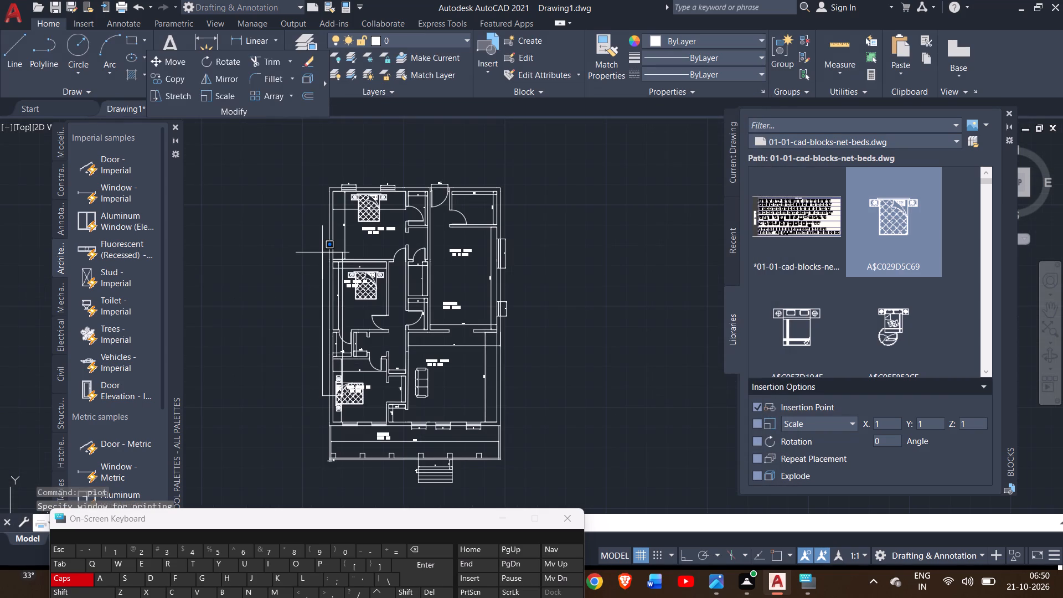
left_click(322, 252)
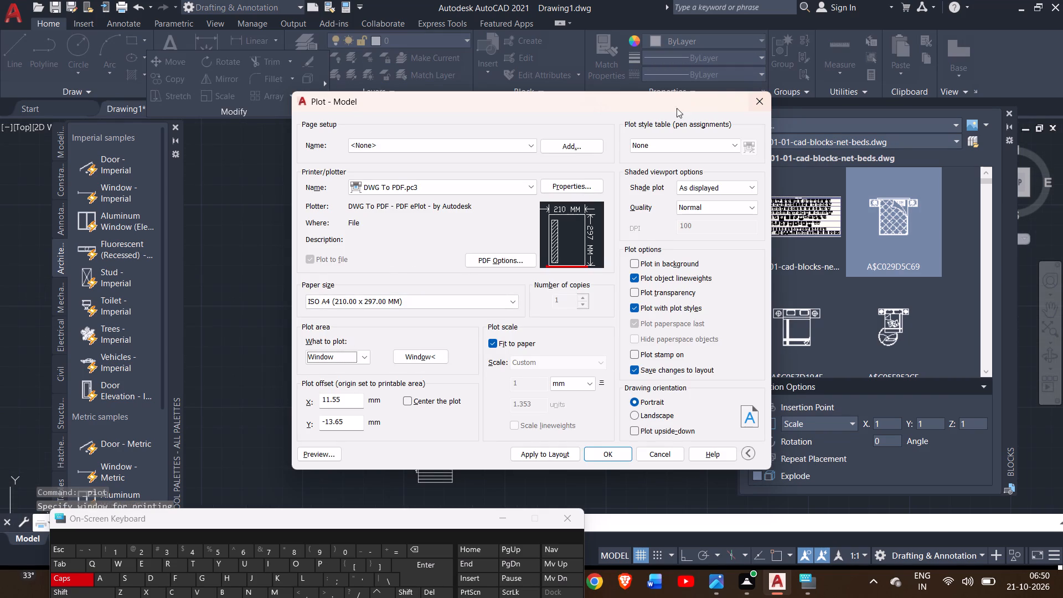
Set the plot area to a window enclosing the whole floor plan, including the porch and front steps, with a margin around it.
left_click(333, 357)
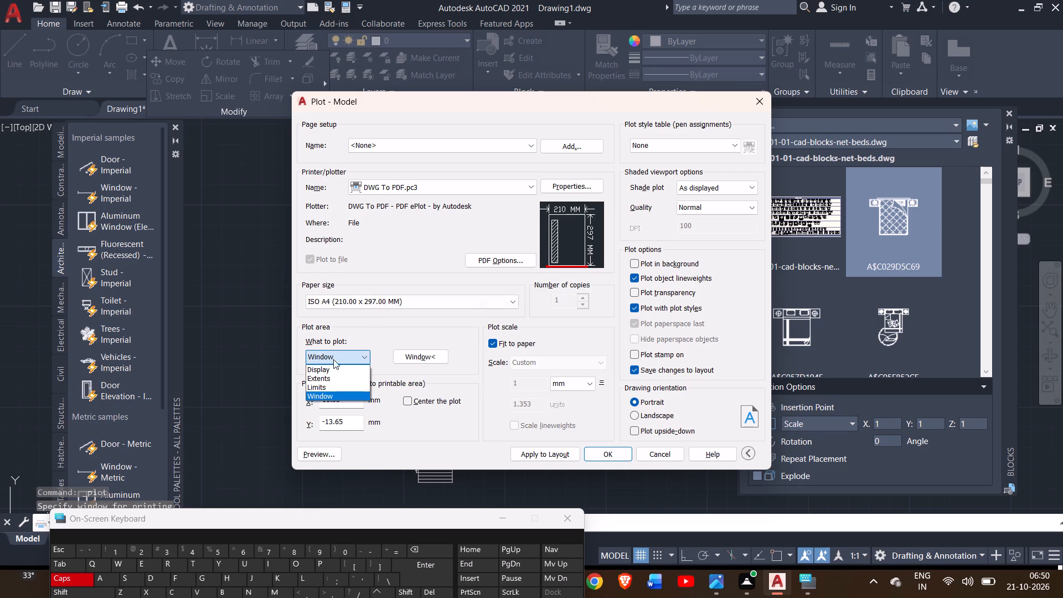
left_click(336, 400)
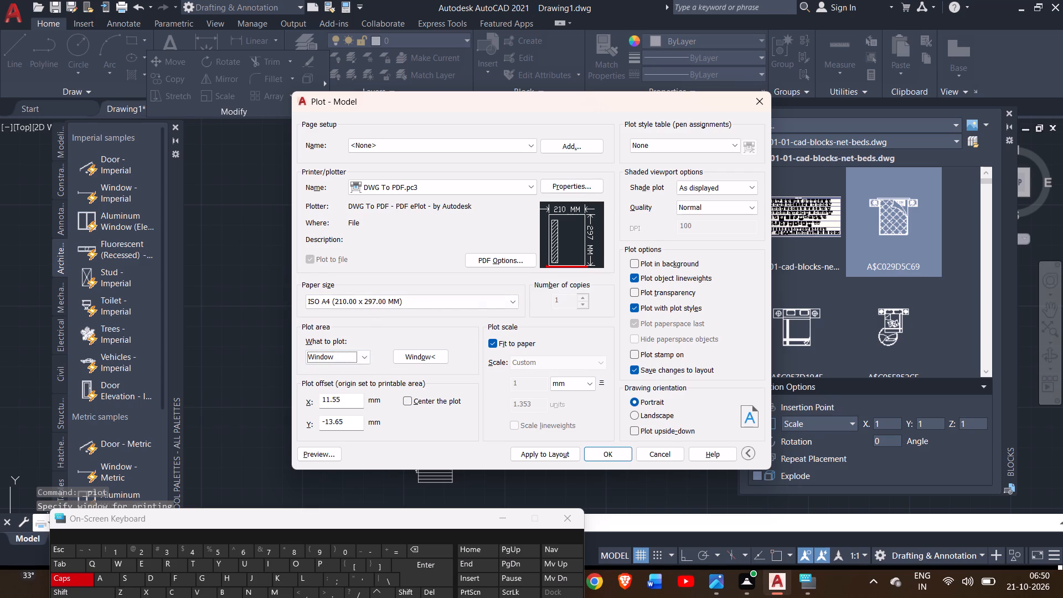
left_click(433, 357)
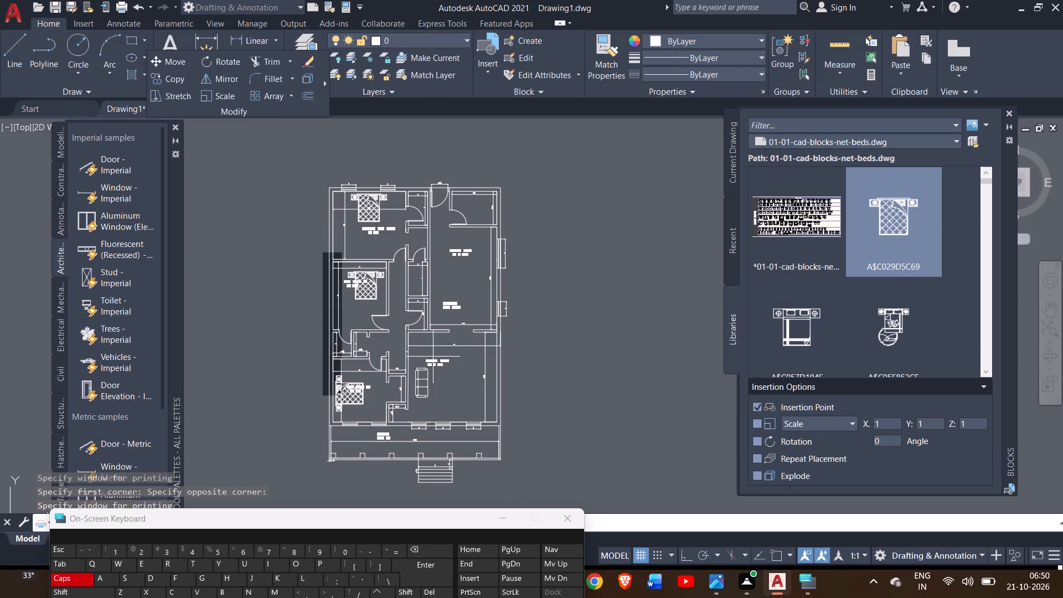
left_click_drag(294, 142, 336, 203)
left_click_drag(336, 203, 546, 491)
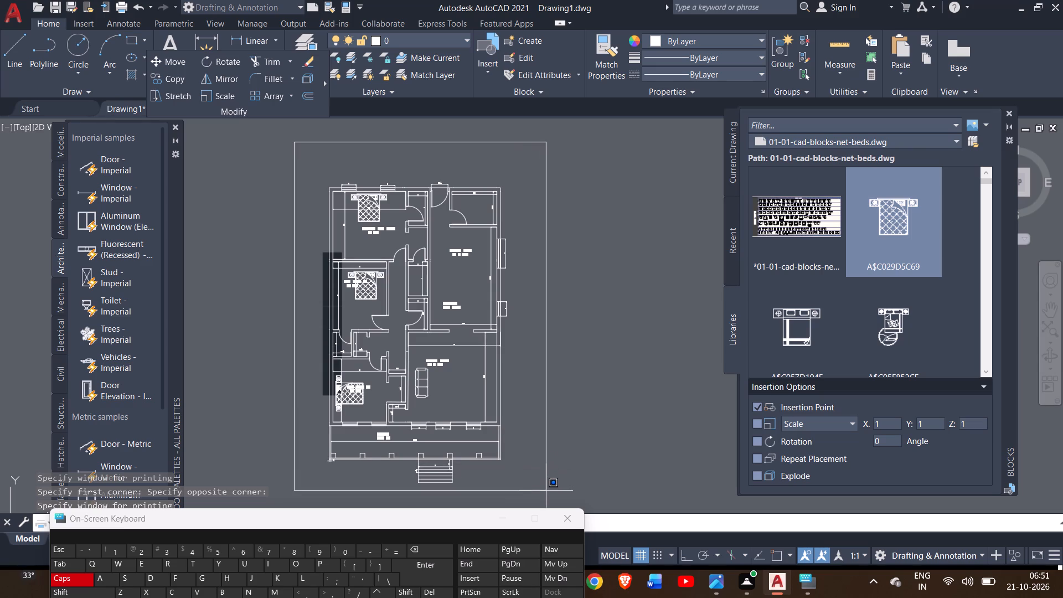
left_click(546, 491)
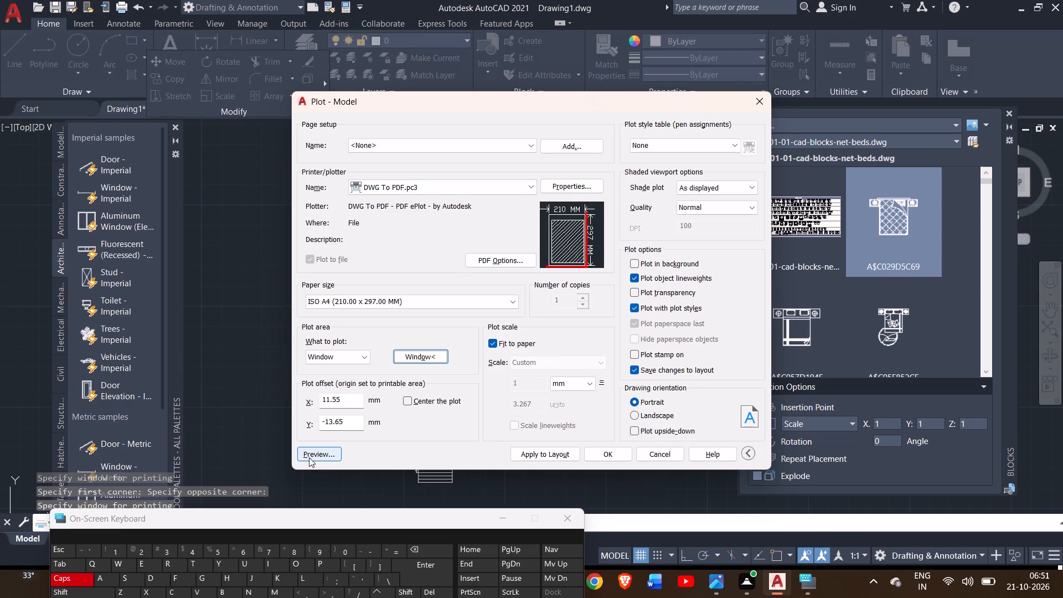
Preview the plot to check the floor plan's placement on the sheet, and close the preview.
left_click(309, 457)
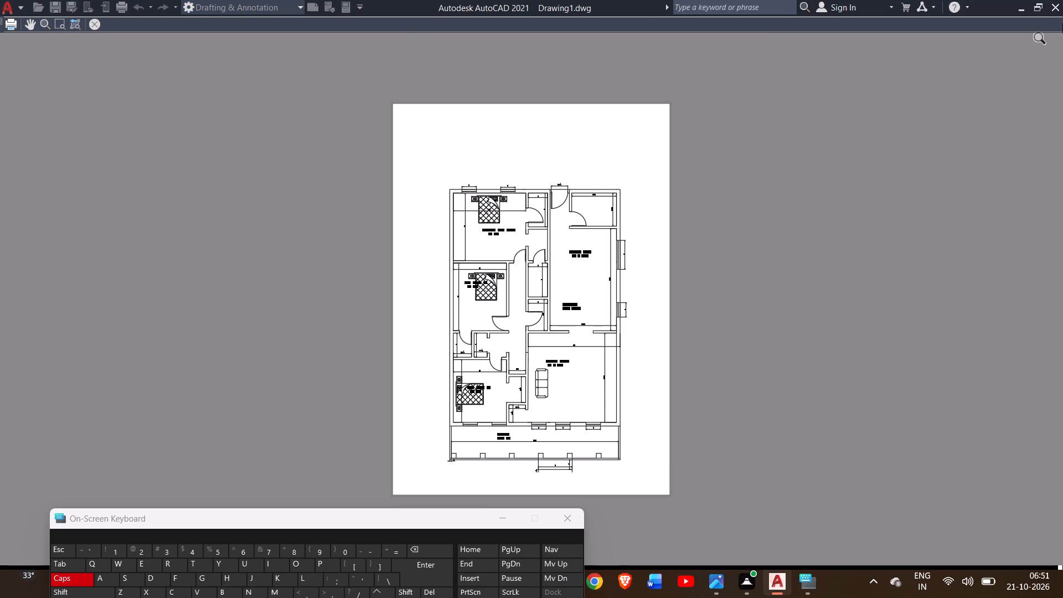
left_click(100, 29)
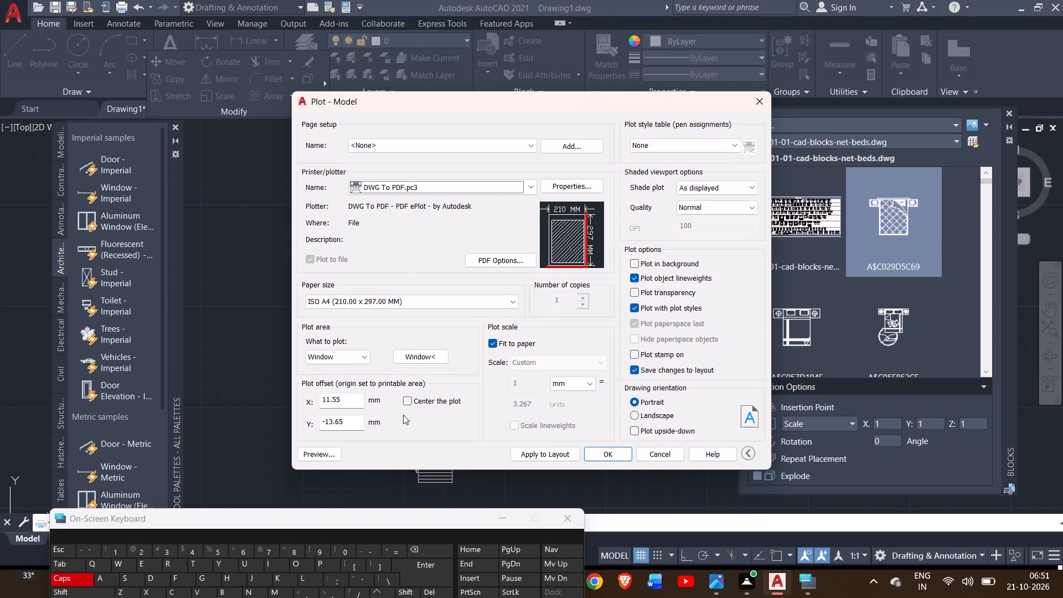
Center the plot on the sheet and assign the acad.ctb plot style table to all layouts.
left_click(408, 401)
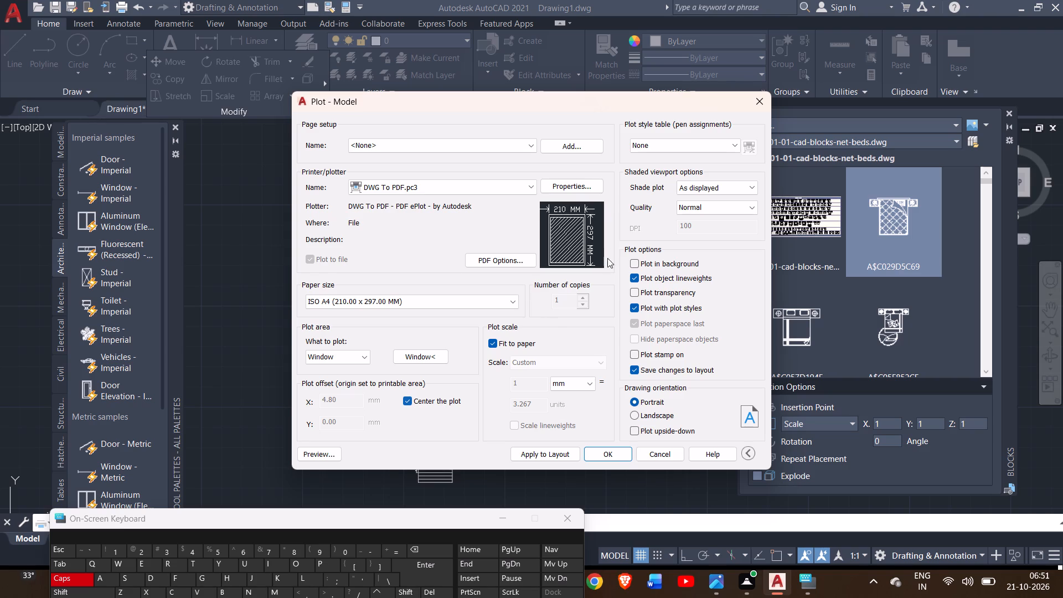
left_click(671, 142)
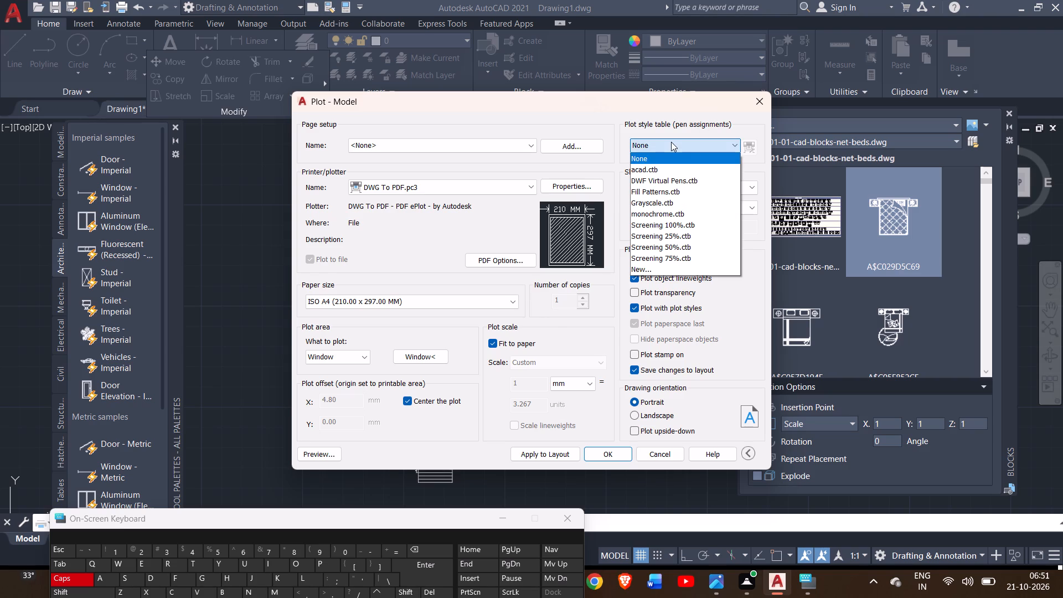
left_click(659, 168)
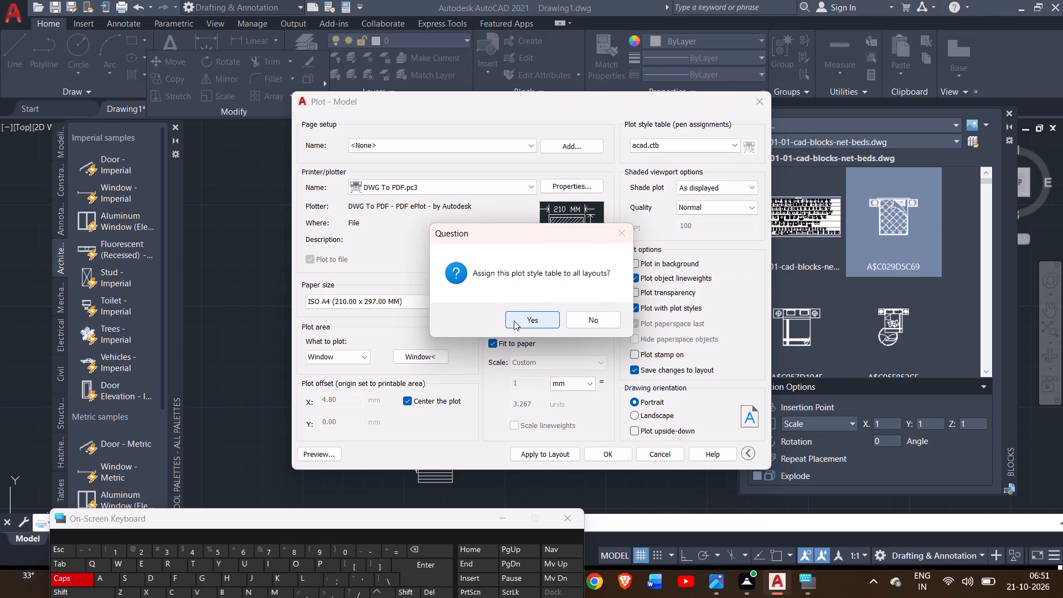
left_click(514, 321)
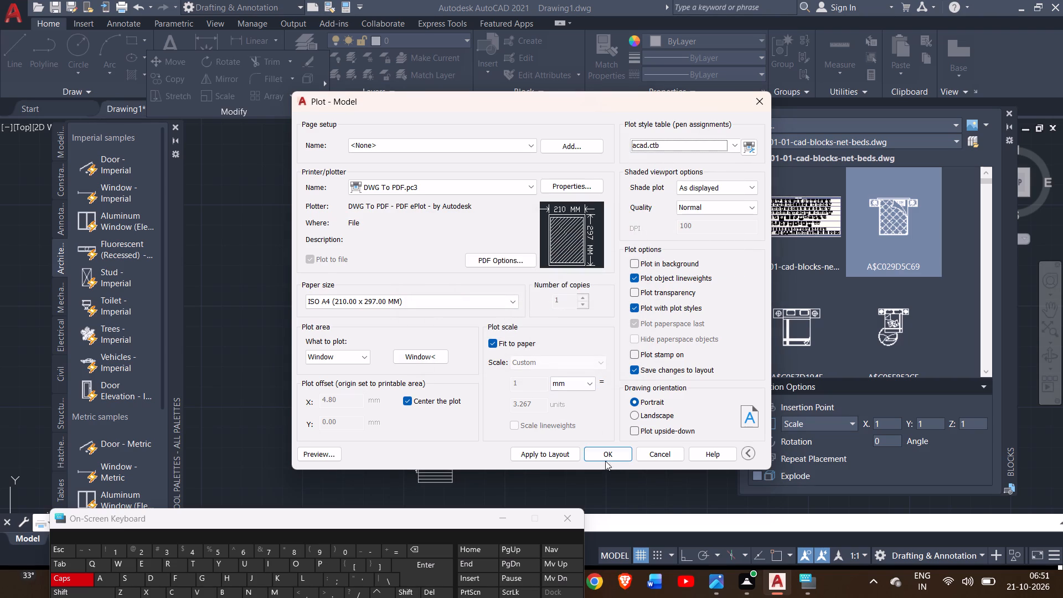
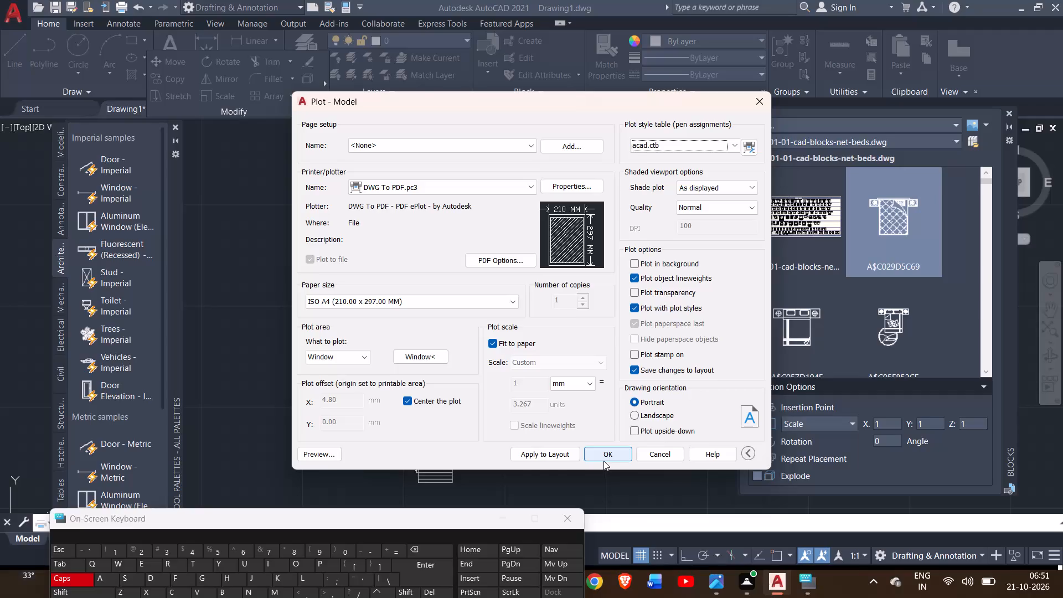
Preview the centered plot of the floor plan before saving it, and close the preview.
left_click(603, 461)
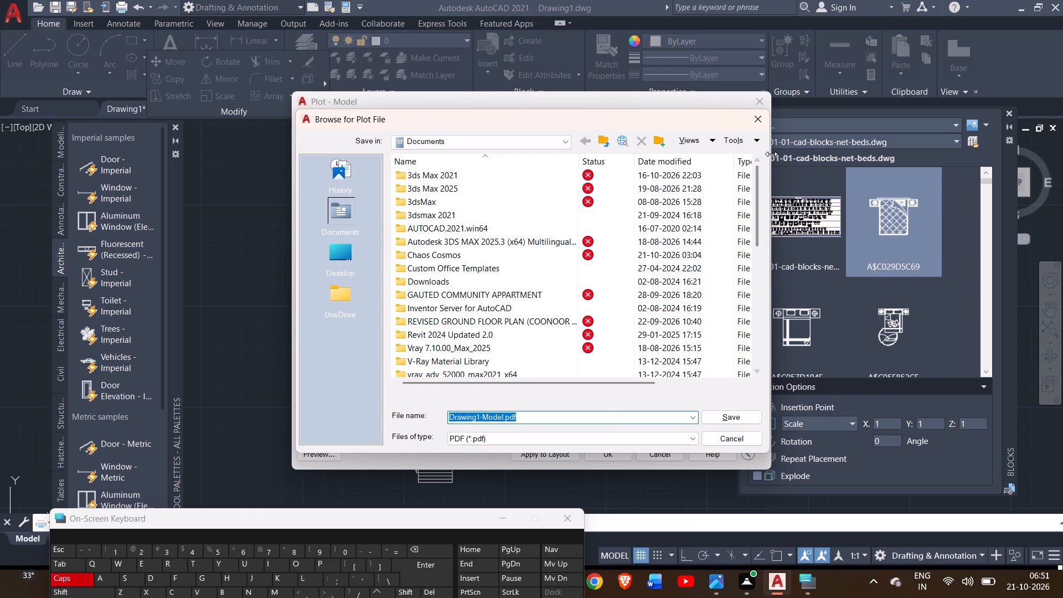
left_click(761, 114)
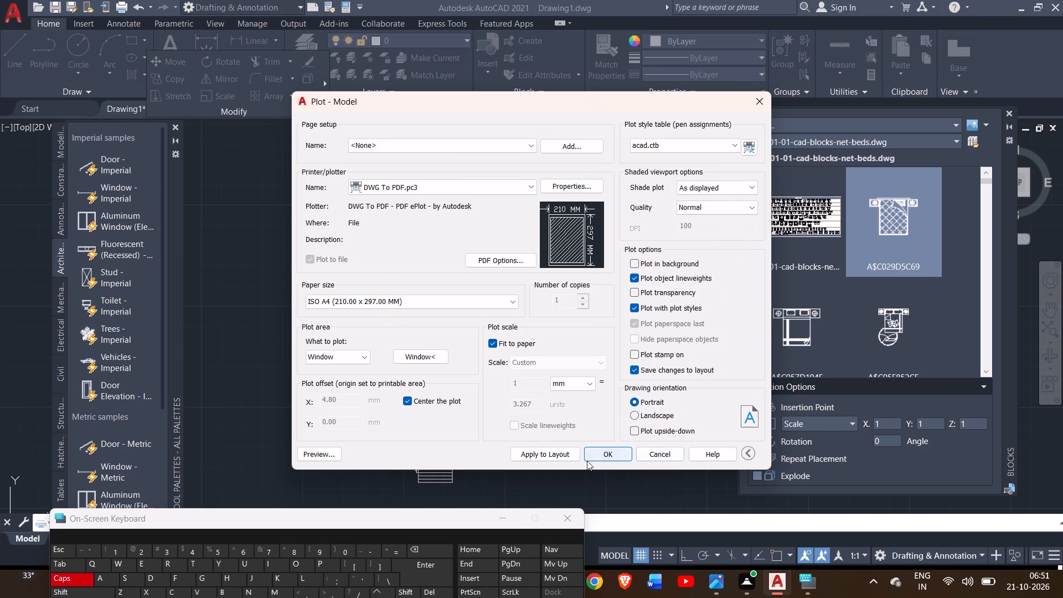
left_click(300, 453)
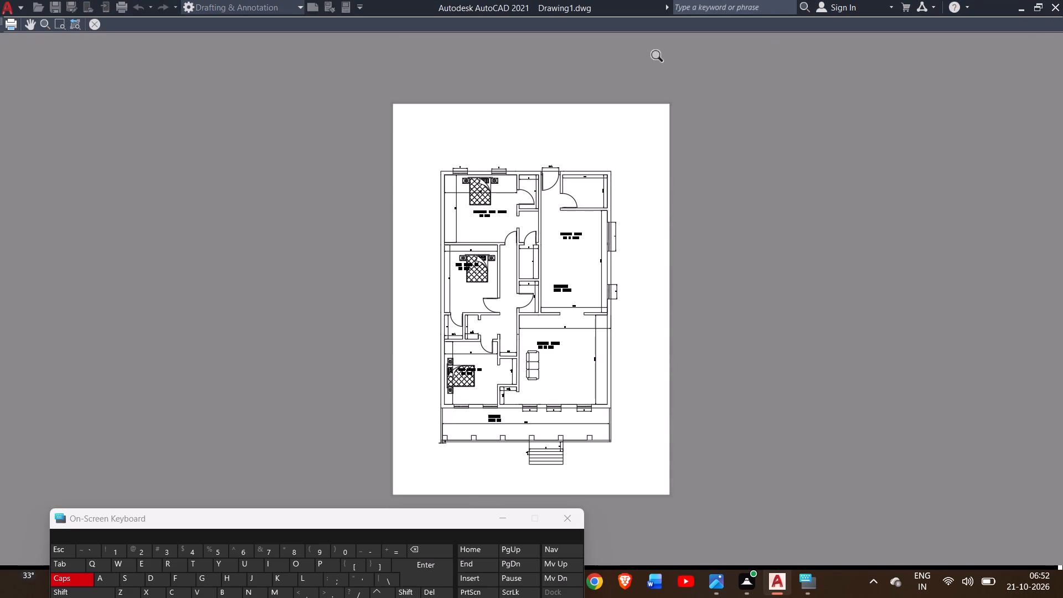
left_click(97, 26)
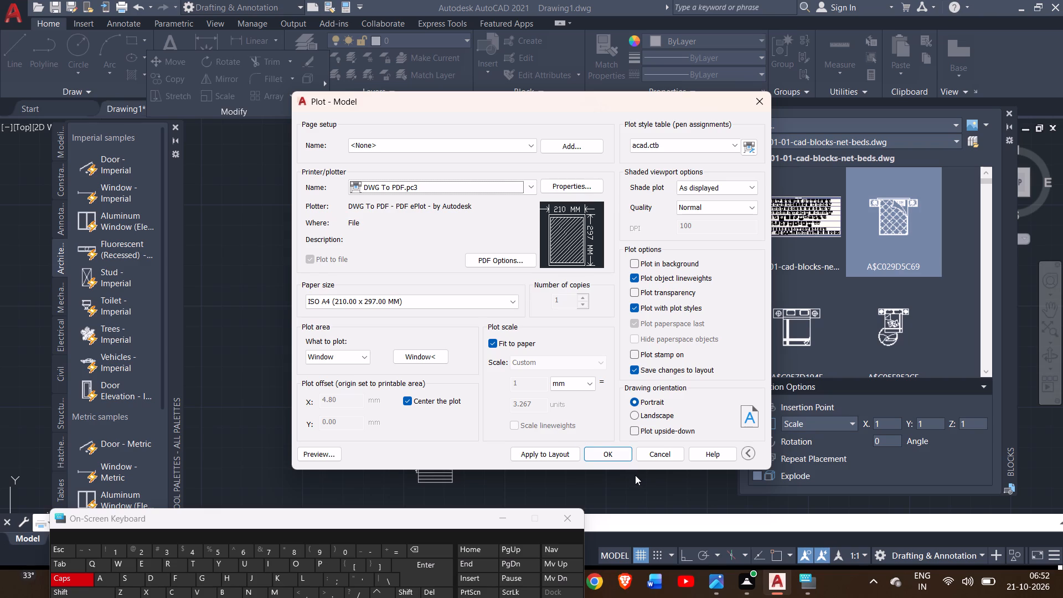
Plot the floor plan to Drawing1-Model.pdf in the Documents folder, and close the resulting PDF after viewing it.
left_click(608, 456)
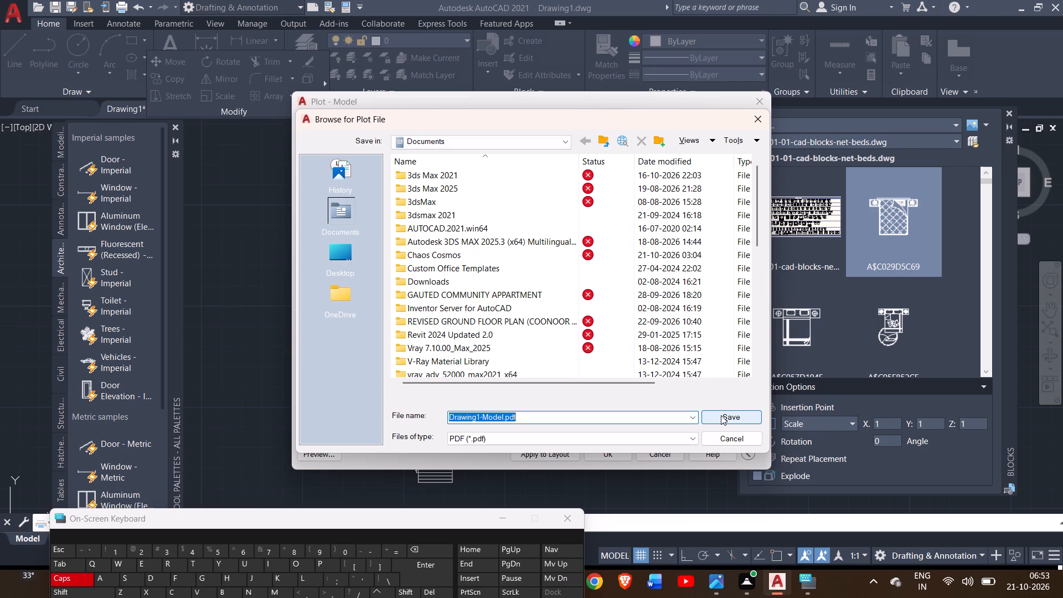
left_click(721, 415)
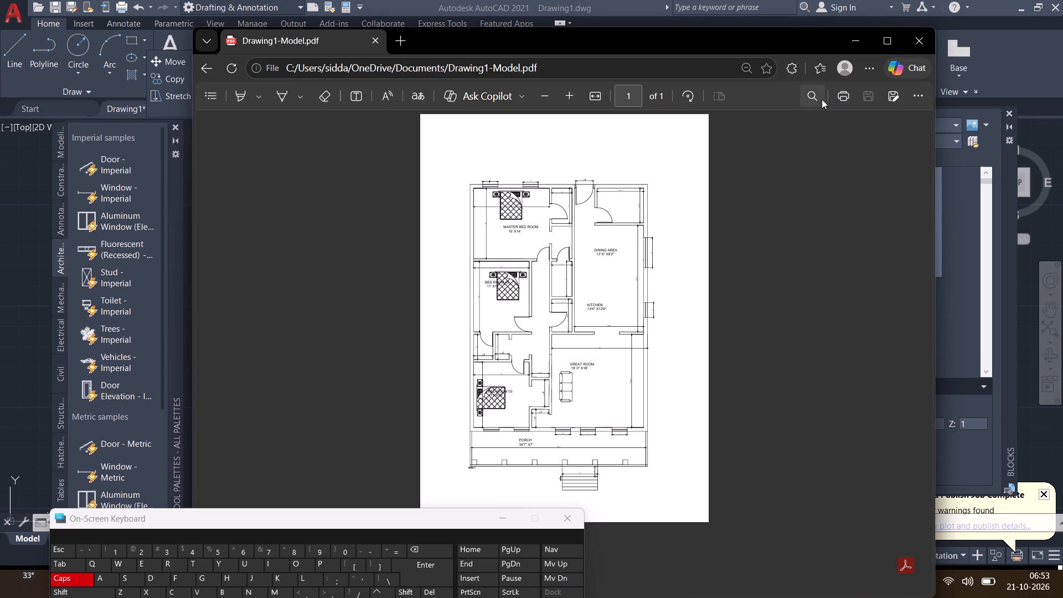
left_click(864, 67)
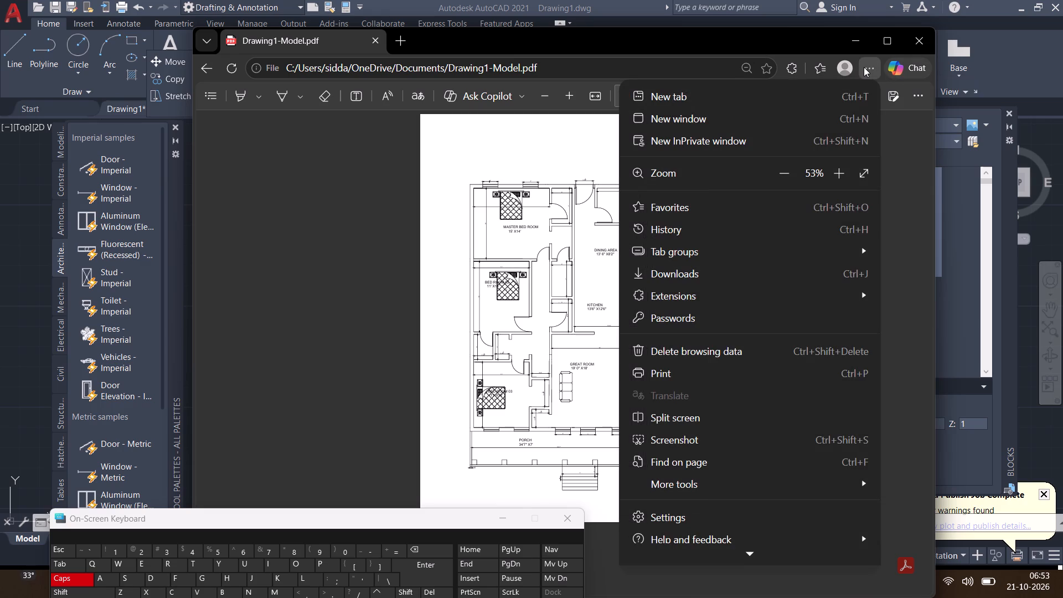
left_click(557, 275)
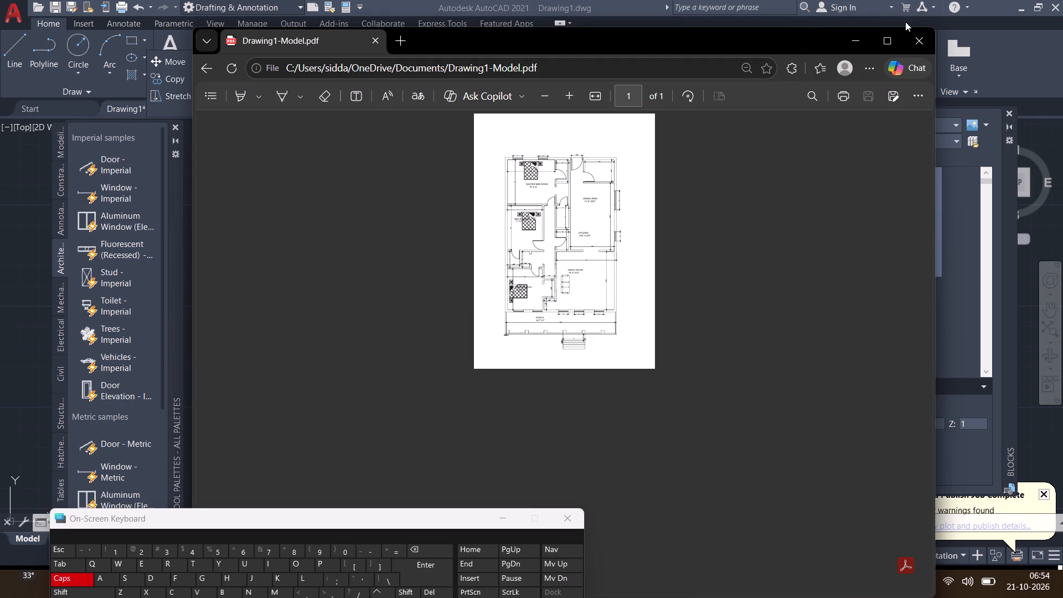
left_click(917, 44)
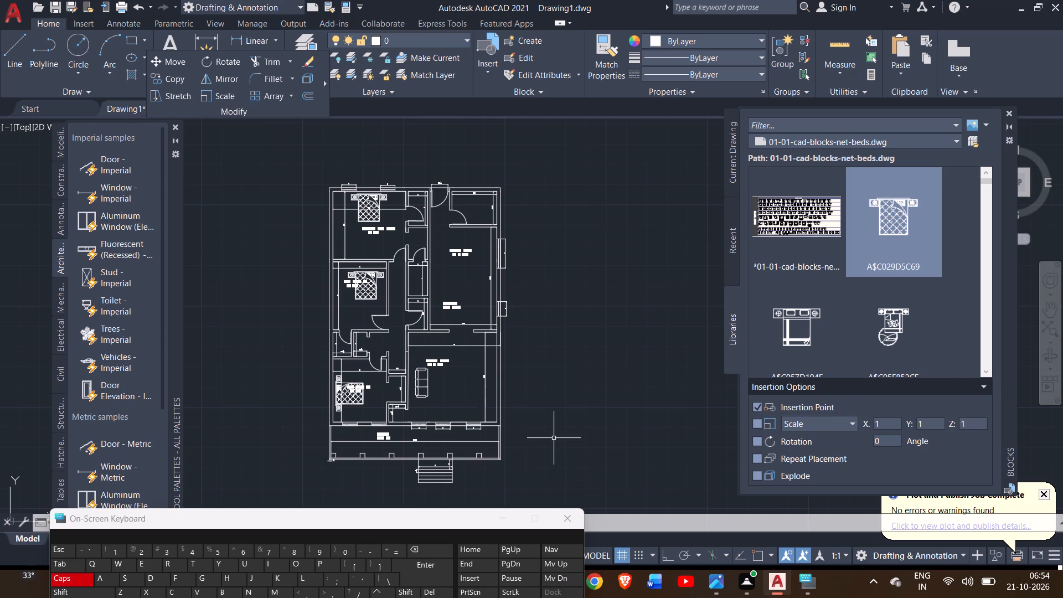
Start another plot of the floor plan with the same settings, preview the sheet, and close the preview.
key("ctrl+p")
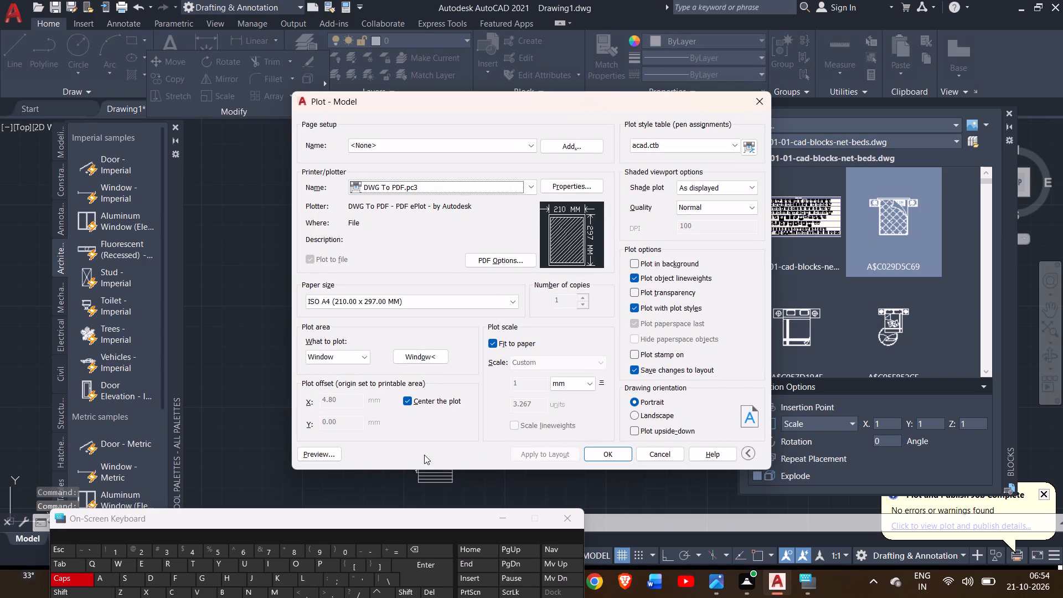
left_click(333, 455)
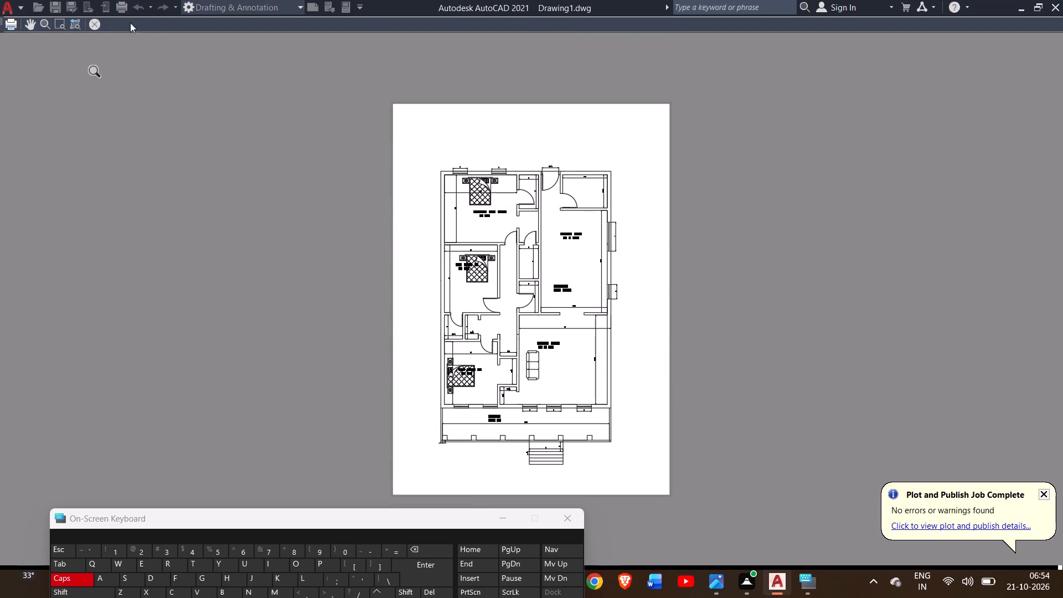
left_click(98, 27)
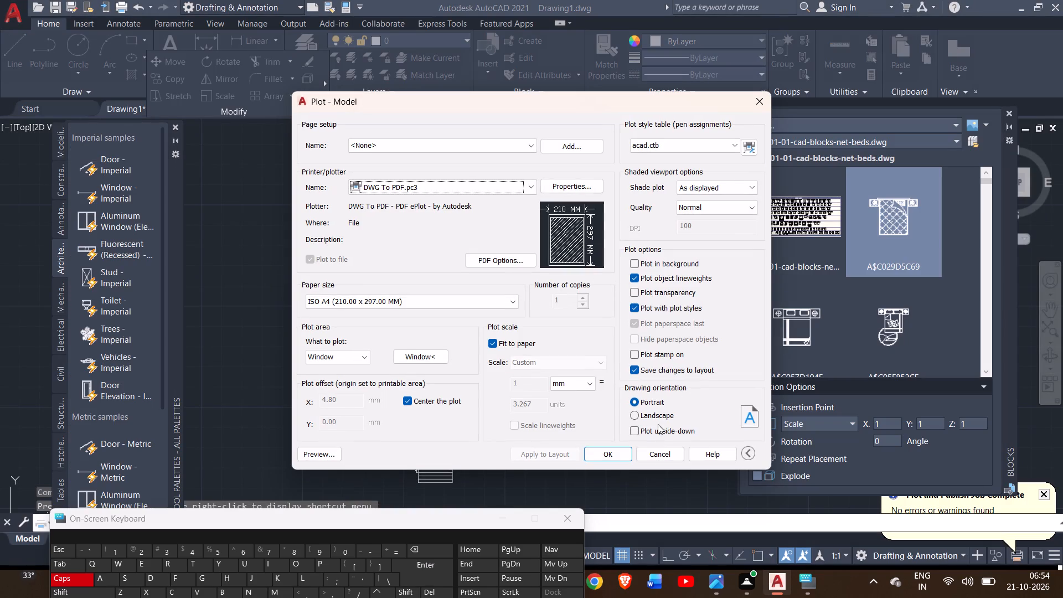
Plot the floor plan to a PDF named HOUSE PLANING 21 in the Documents folder.
left_click_drag(612, 445, 612, 456)
left_click(612, 456)
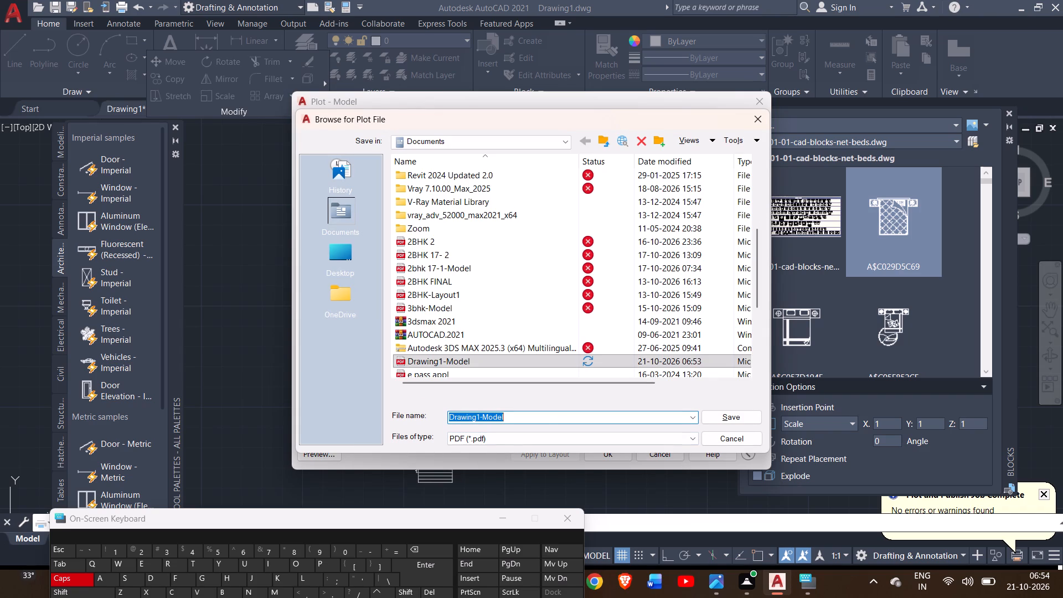
left_click(533, 416)
key("BackSpace")
key("BackSpace")
key("BackSpace")
key("BackSpace")
key("BackSpace")
key("BackSpace")
key("BackSpace")
key("BackSpace")
key("BackSpace")
key("BackSpace")
key("BackSpace")
key("BackSpace")
key("BackSpace")
key("BackSpace")
key("BackSpace")
key("BackSpace")
key("BackSpace")
key("BackSpace")
key("BackSpace")
key("BackSpace")
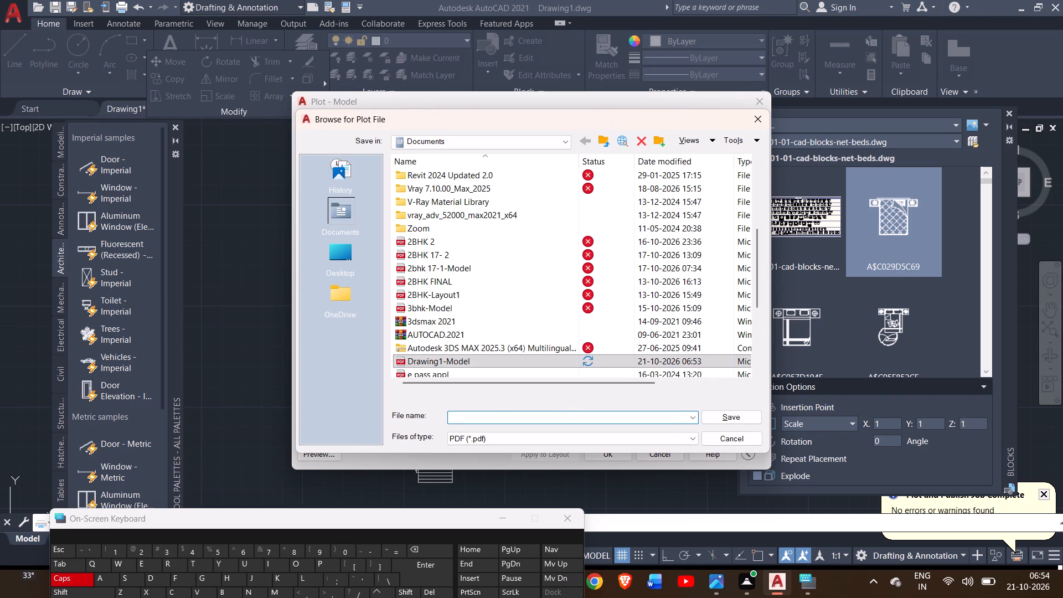
type("HOUSE O")
key("BackSpace")
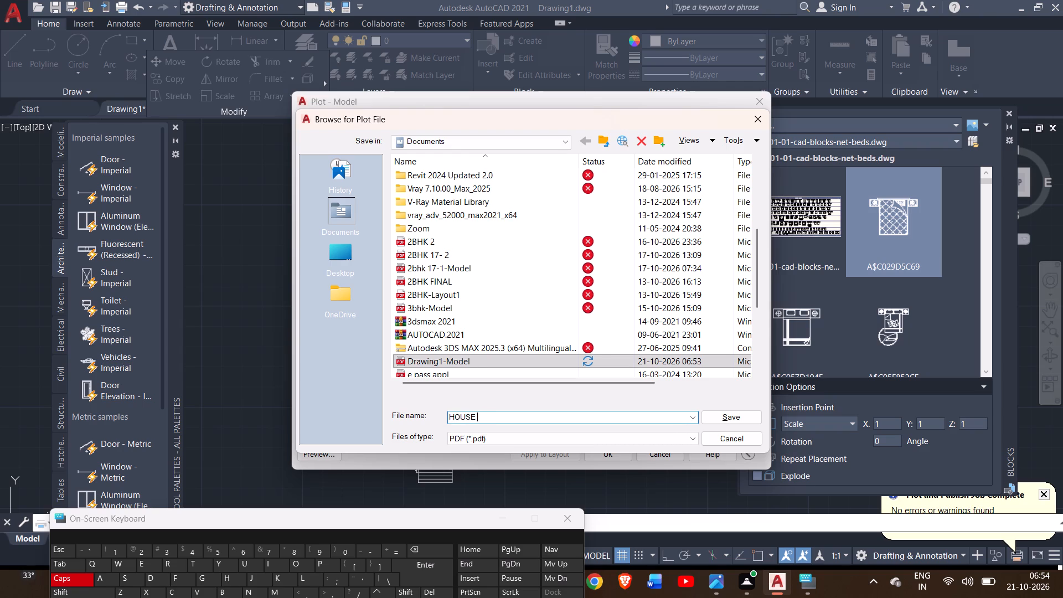
type("PLANIN")
type("G")
key("space")
type("21")
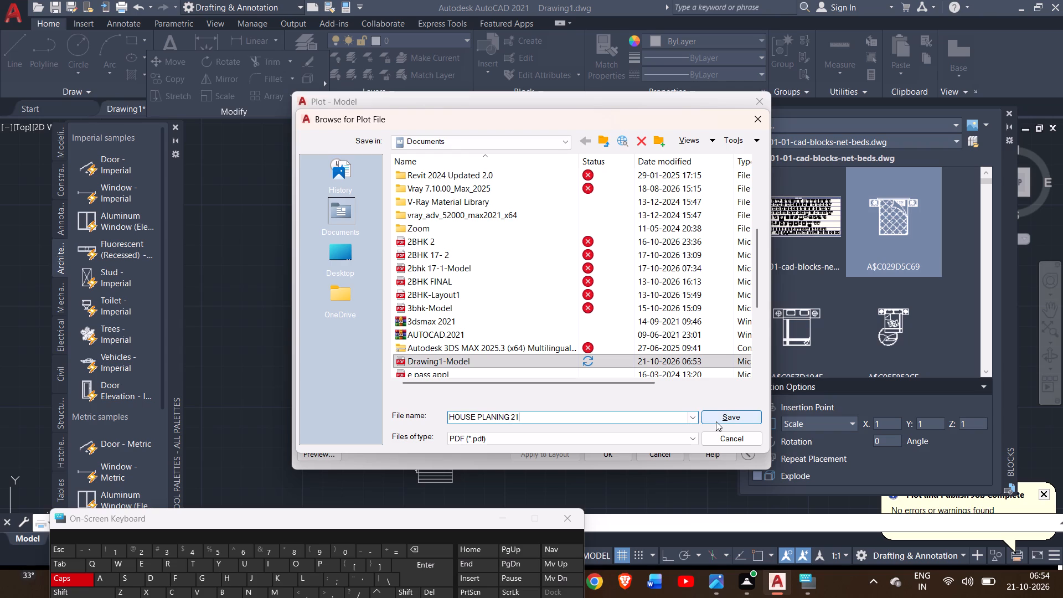
left_click(721, 421)
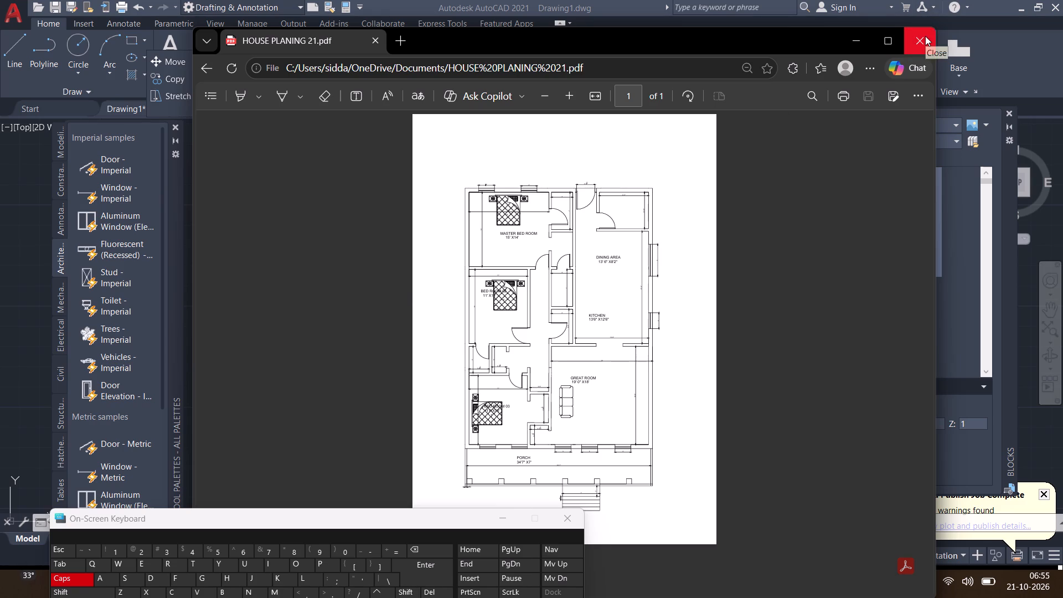
Save a copy of the plotted PDF as HOUSE PLANING 21 in the Pictures folder, and close the PDF viewer.
left_click(898, 98)
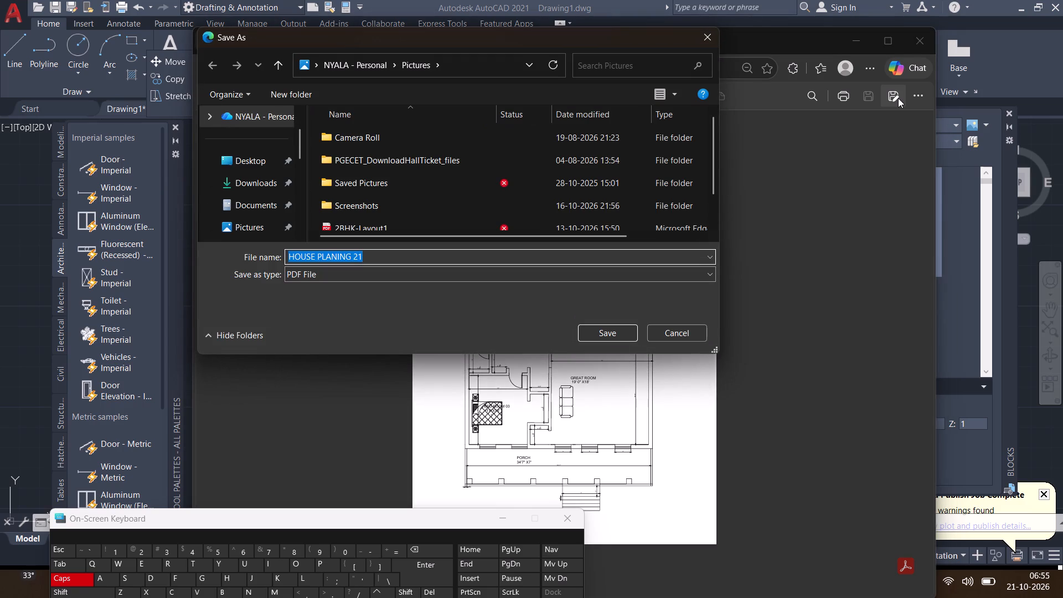
left_click(621, 336)
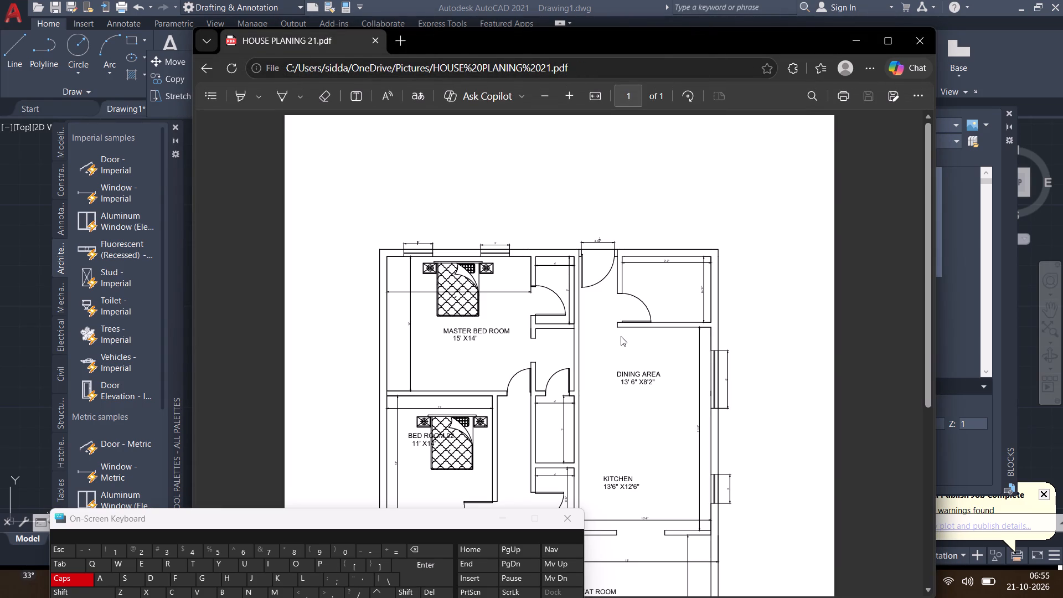
left_click(916, 34)
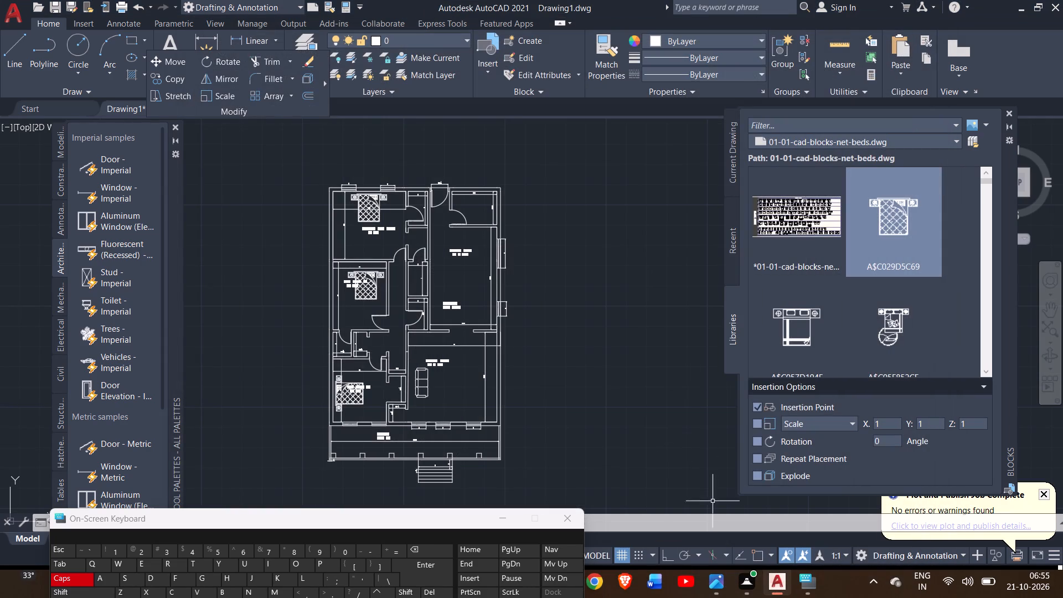